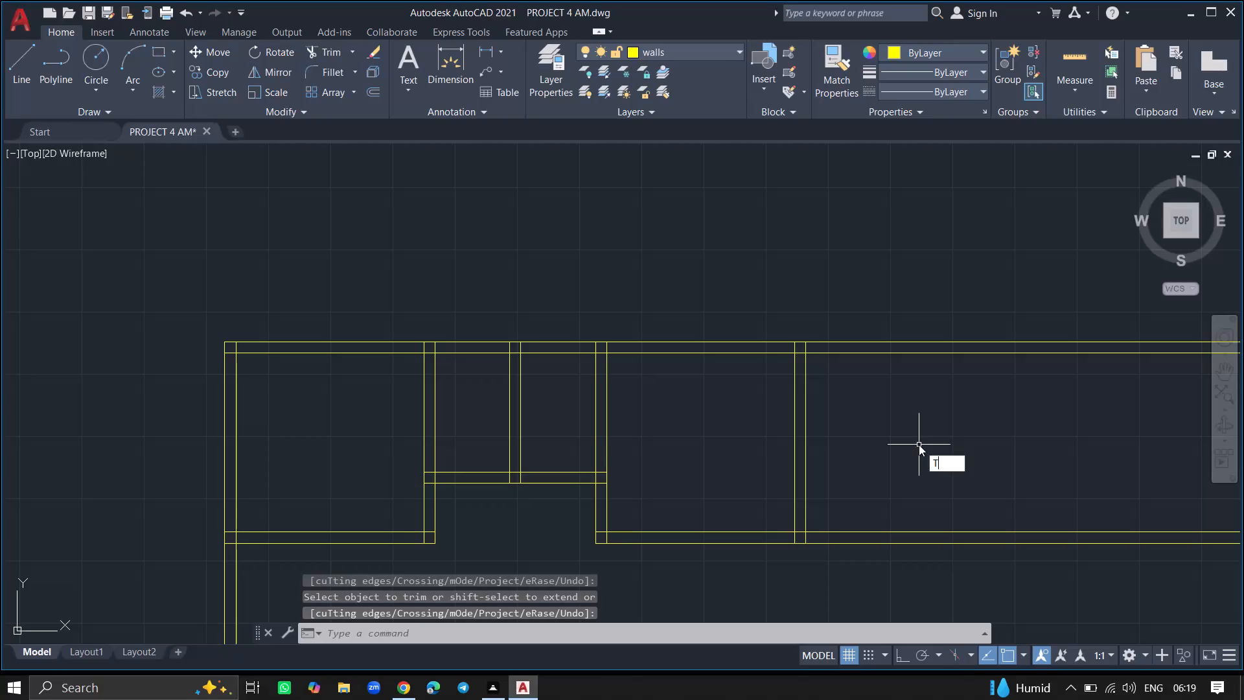
# Trim the four horizontal wall lines, two upper and two lower, that extend beyond the easternmost room's outer wall.
pyautogui.press('Return')
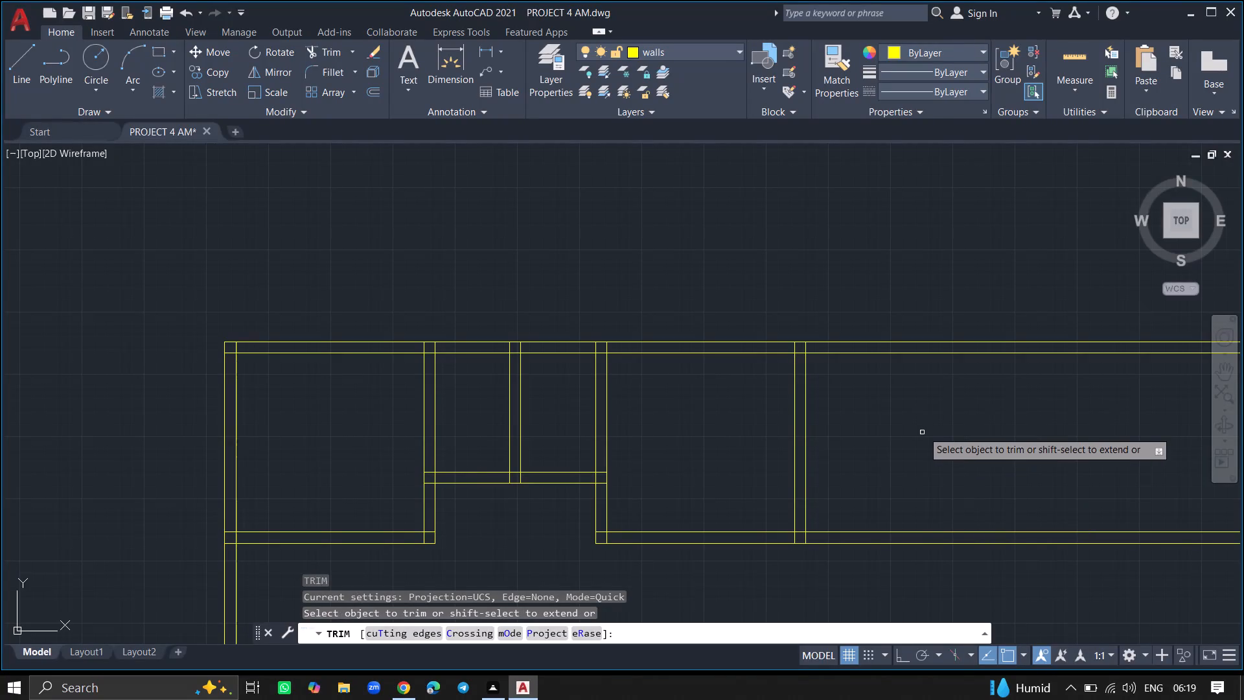
pyautogui.click(916, 354)
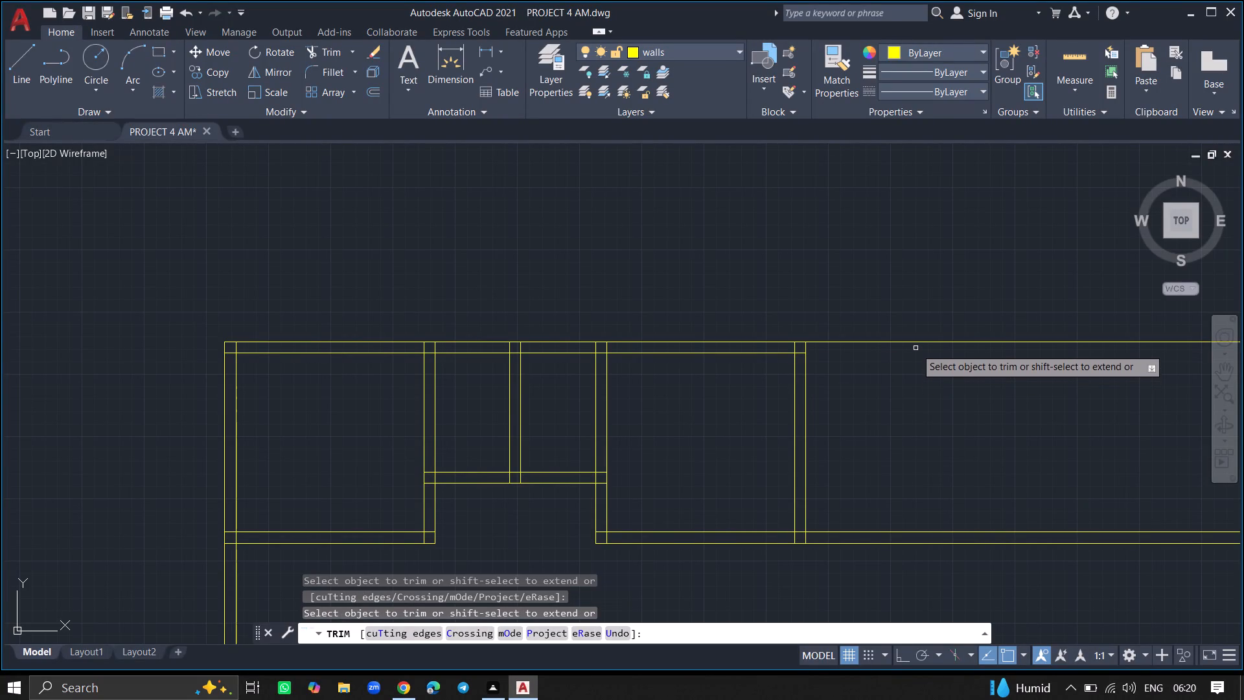
pyautogui.click(916, 343)
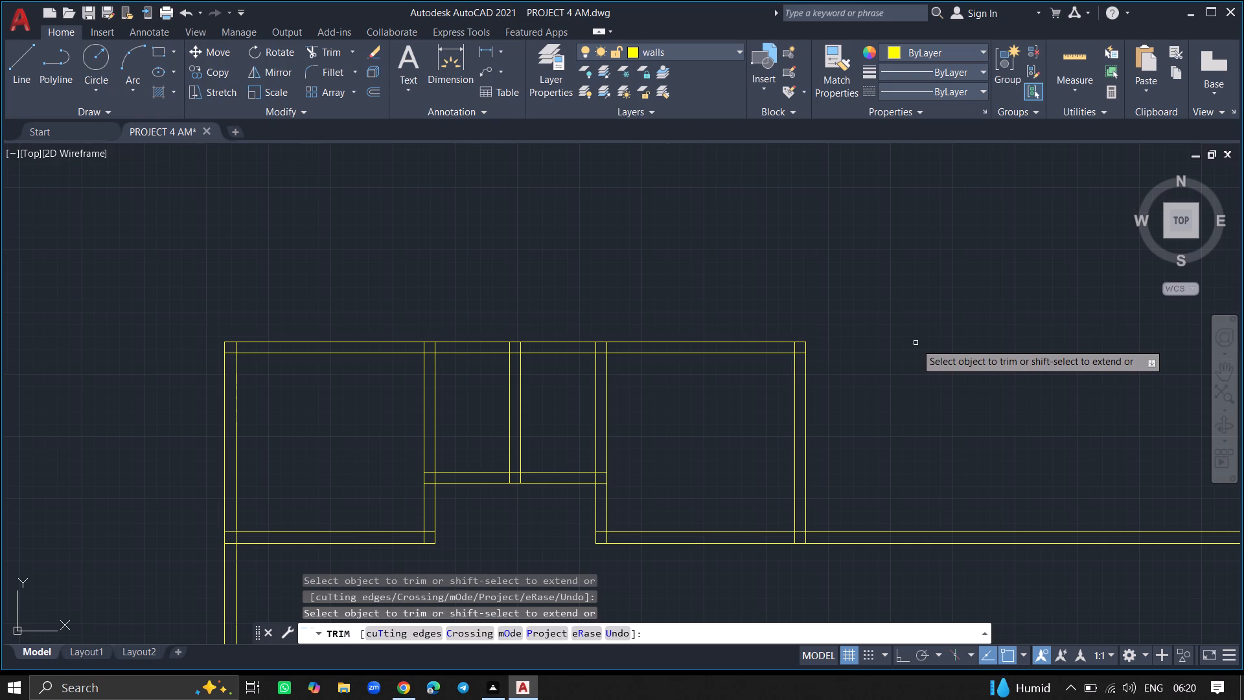
pyautogui.click(928, 531)
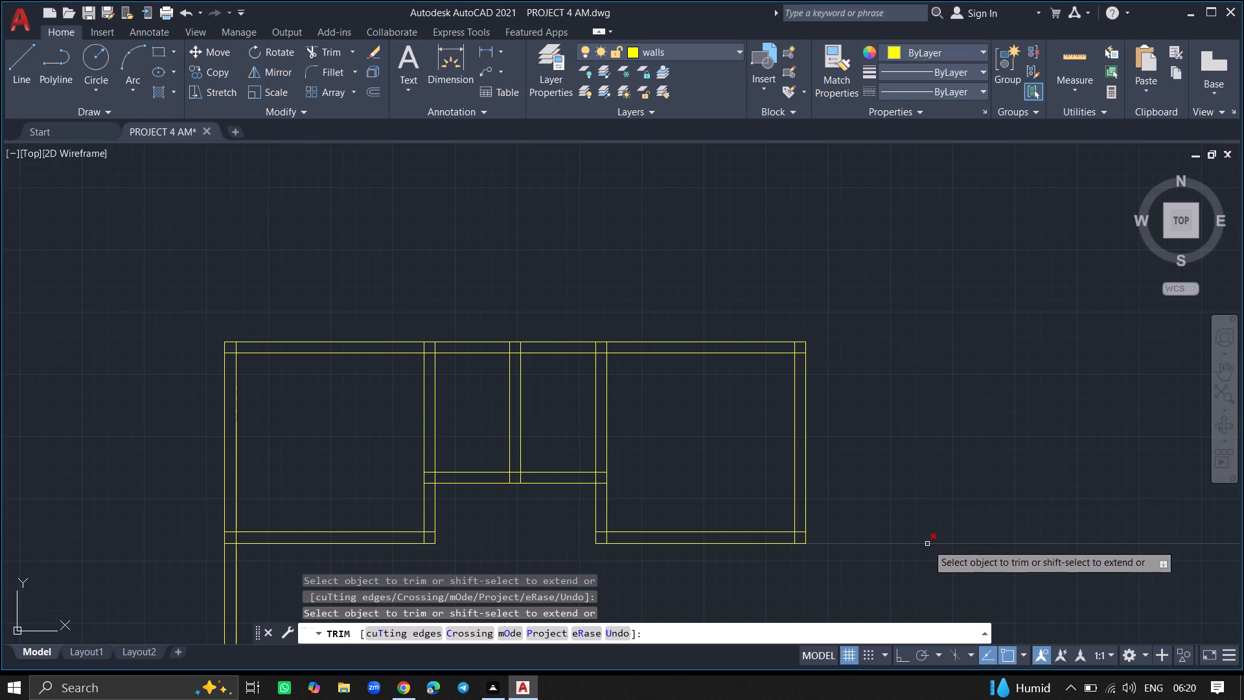
pyautogui.click(927, 544)
pyautogui.press('Return')
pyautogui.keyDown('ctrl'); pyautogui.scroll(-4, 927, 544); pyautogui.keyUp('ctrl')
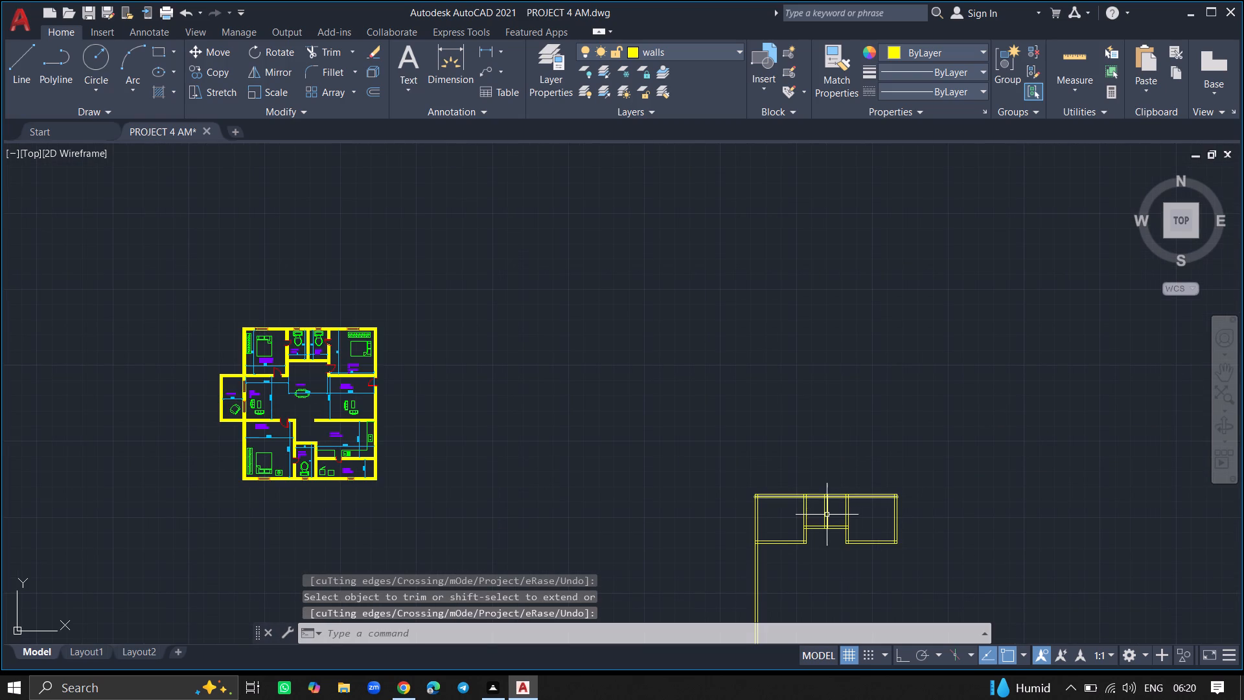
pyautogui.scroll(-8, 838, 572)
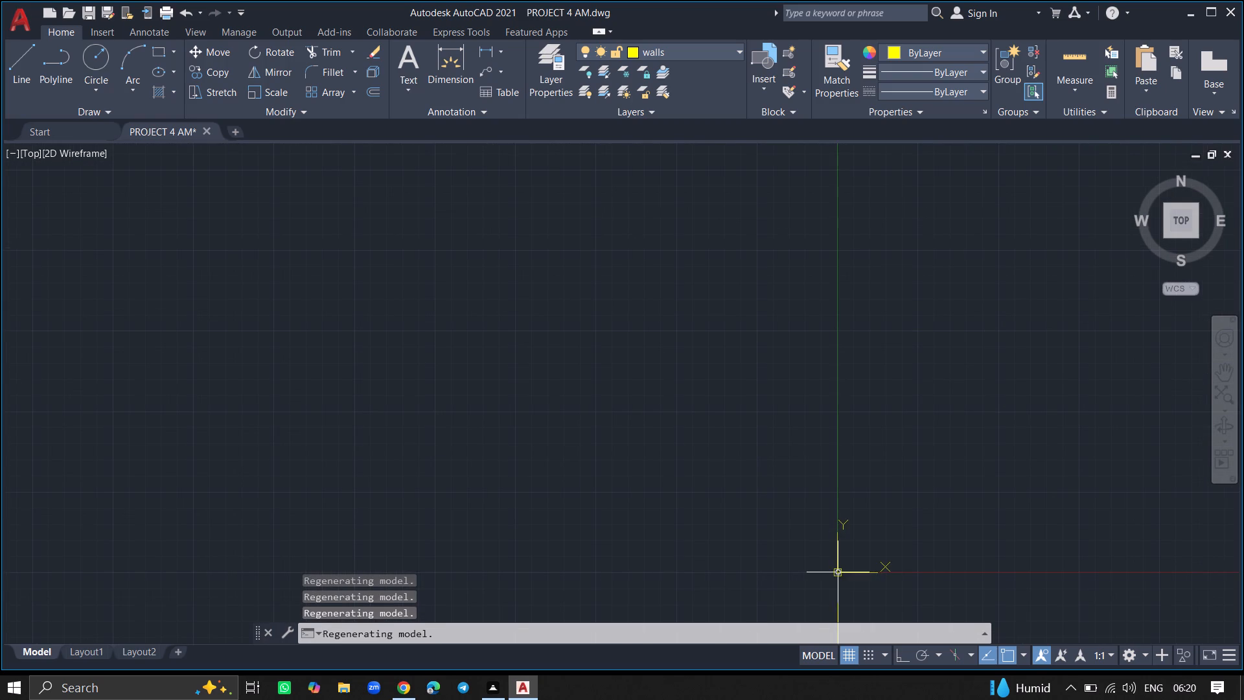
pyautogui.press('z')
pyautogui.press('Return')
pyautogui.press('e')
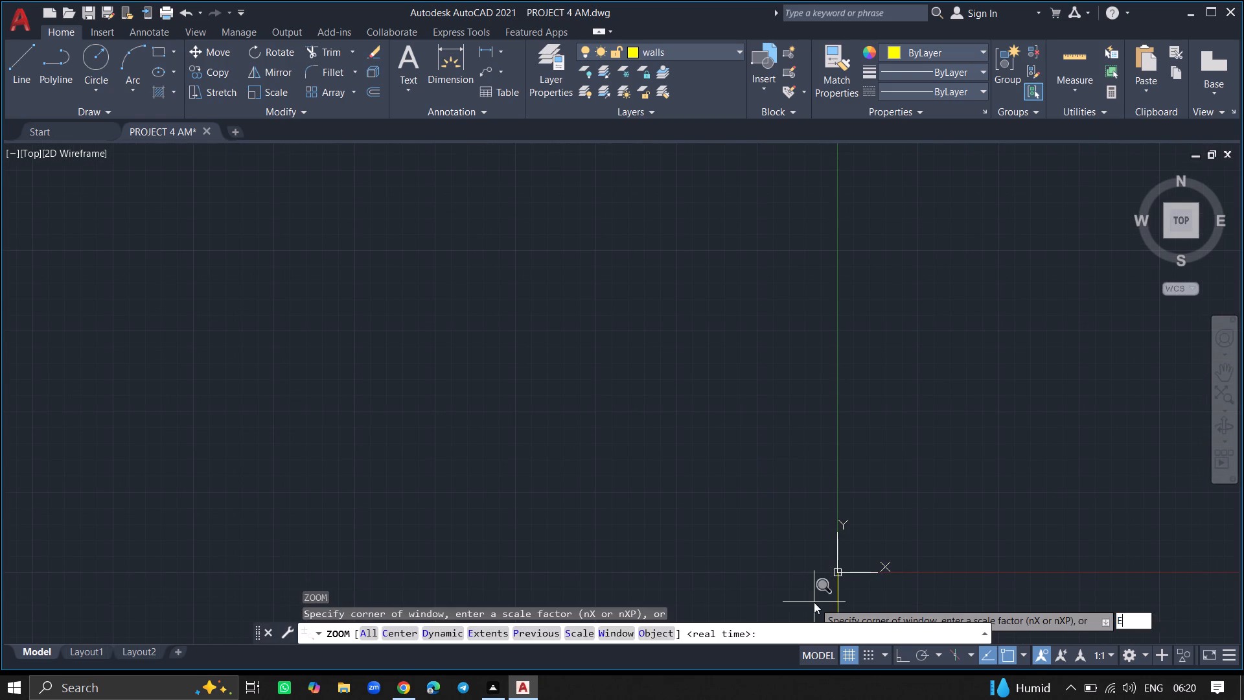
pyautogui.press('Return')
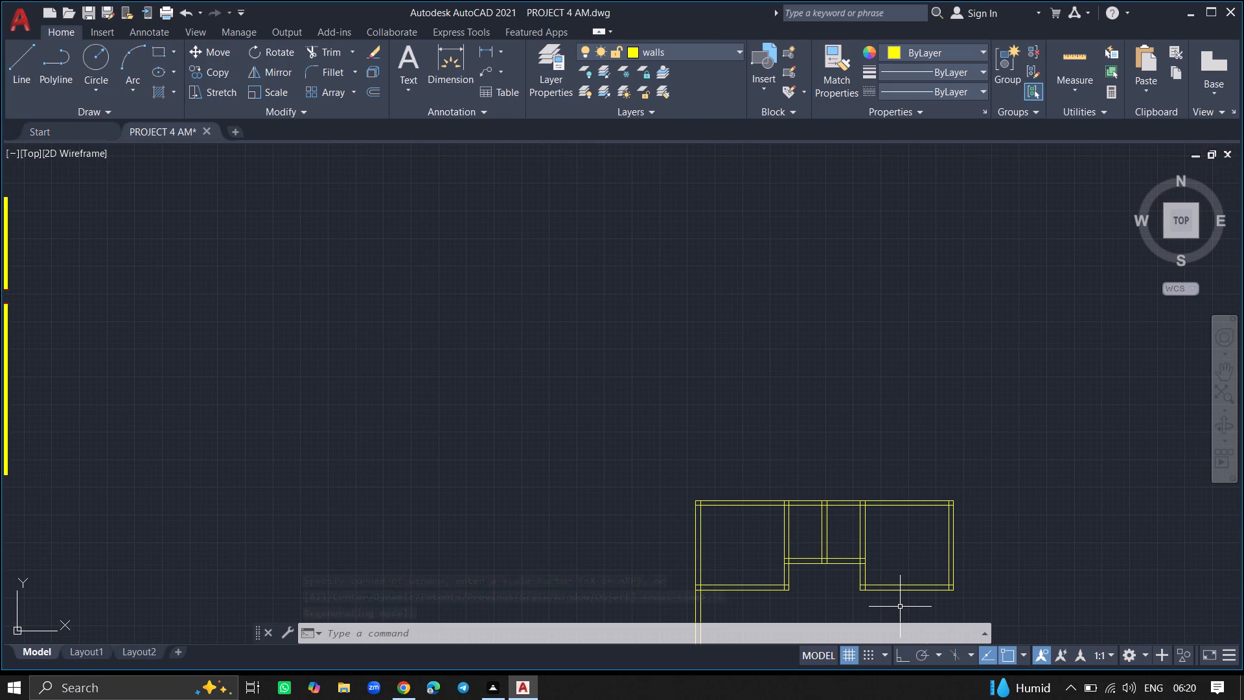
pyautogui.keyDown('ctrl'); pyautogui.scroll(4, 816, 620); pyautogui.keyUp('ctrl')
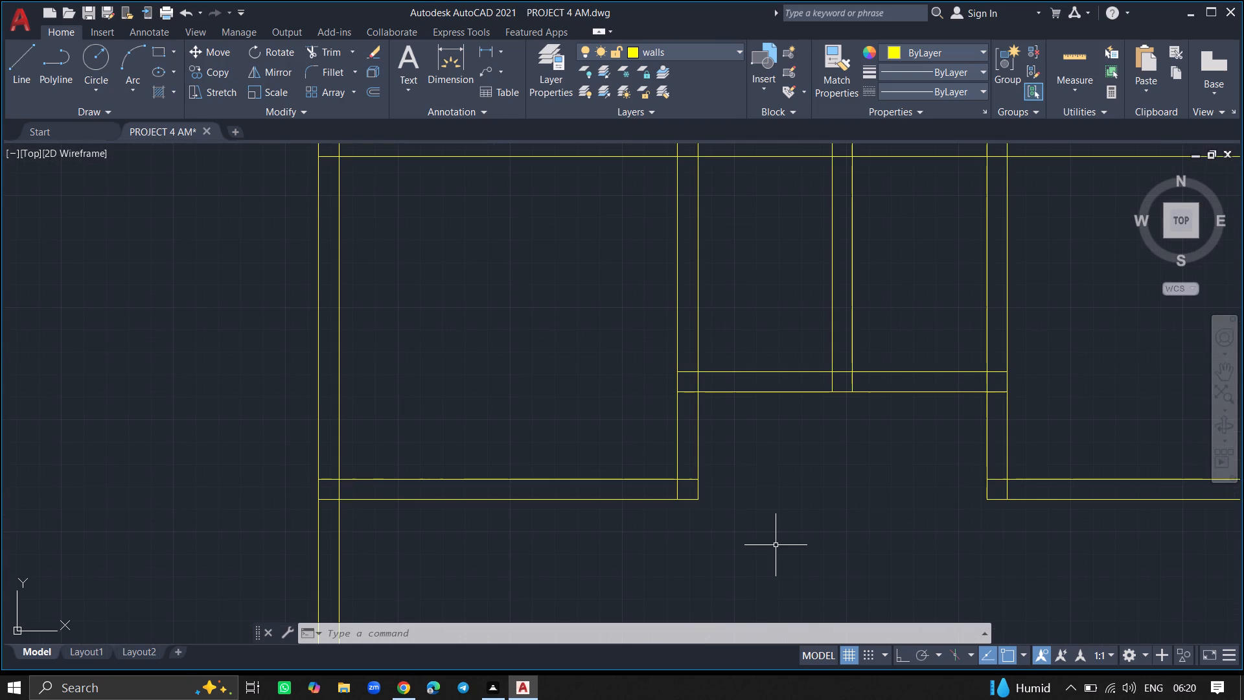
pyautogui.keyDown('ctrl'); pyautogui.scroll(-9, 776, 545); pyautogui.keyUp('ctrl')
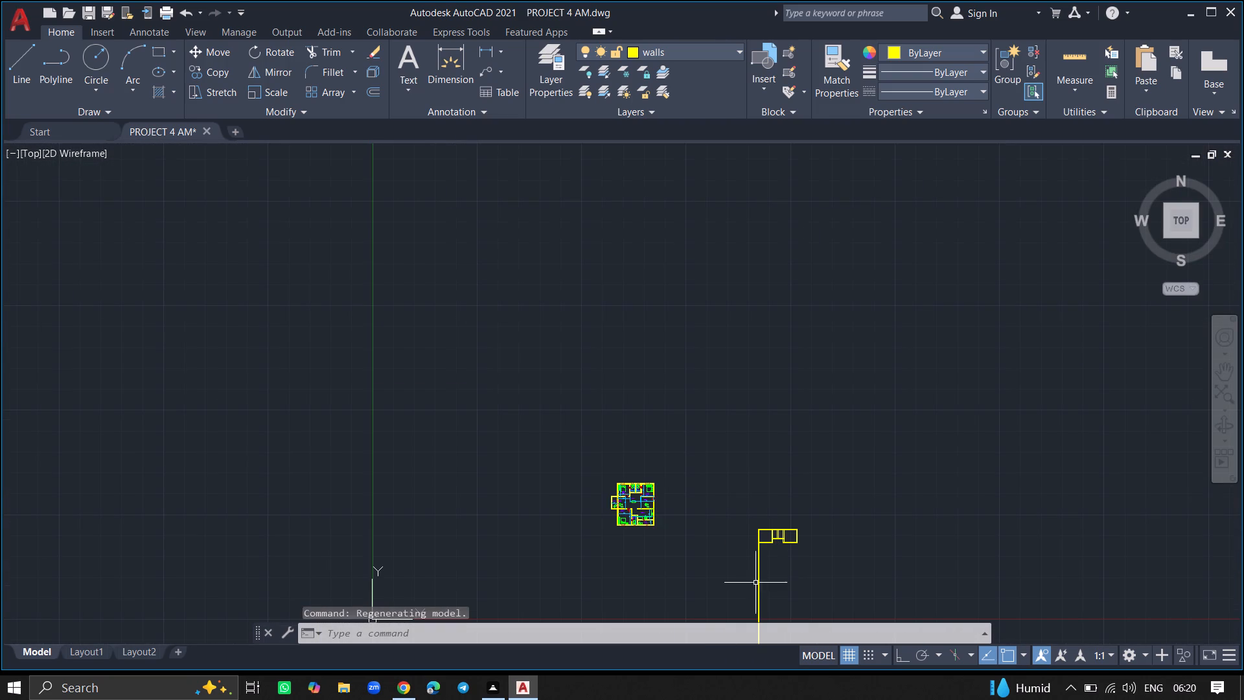
# Offset the long west wall's inner line 6' inward and its outer line 6' outward.
pyautogui.keyDown('ctrl'); pyautogui.scroll(4, 779, 584); pyautogui.keyUp('ctrl')
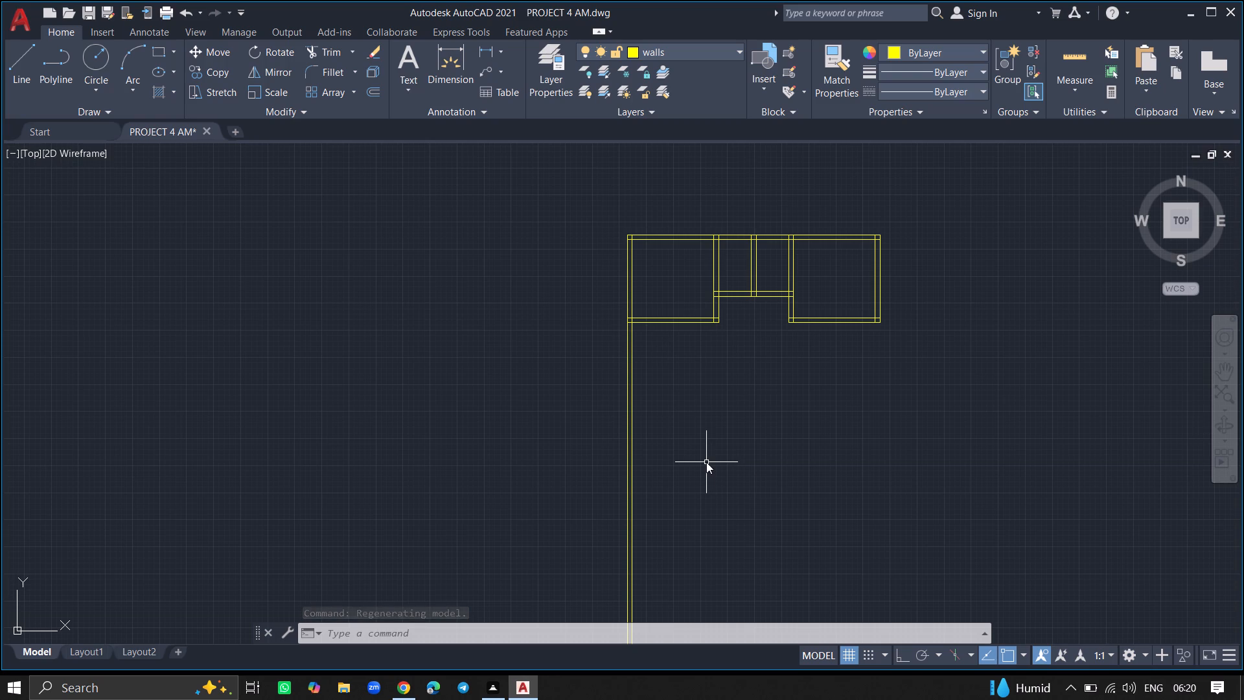
pyautogui.press('o')
pyautogui.write('FF')
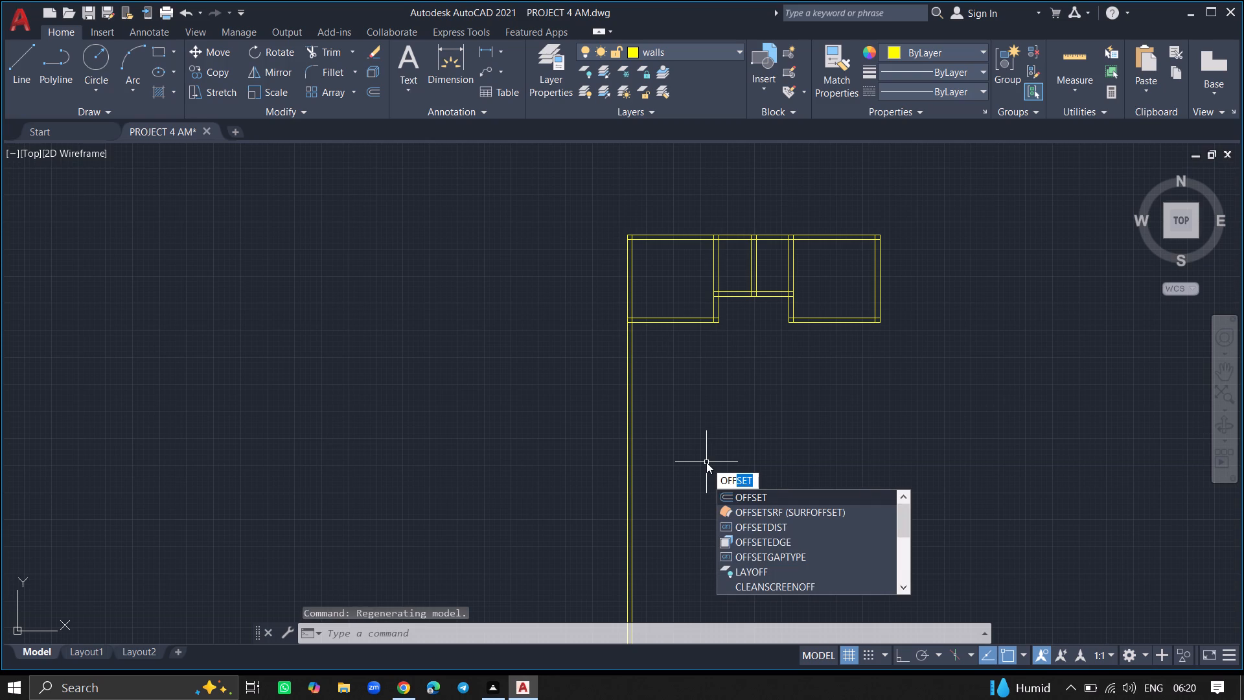
pyautogui.write('SET')
pyautogui.press('Return')
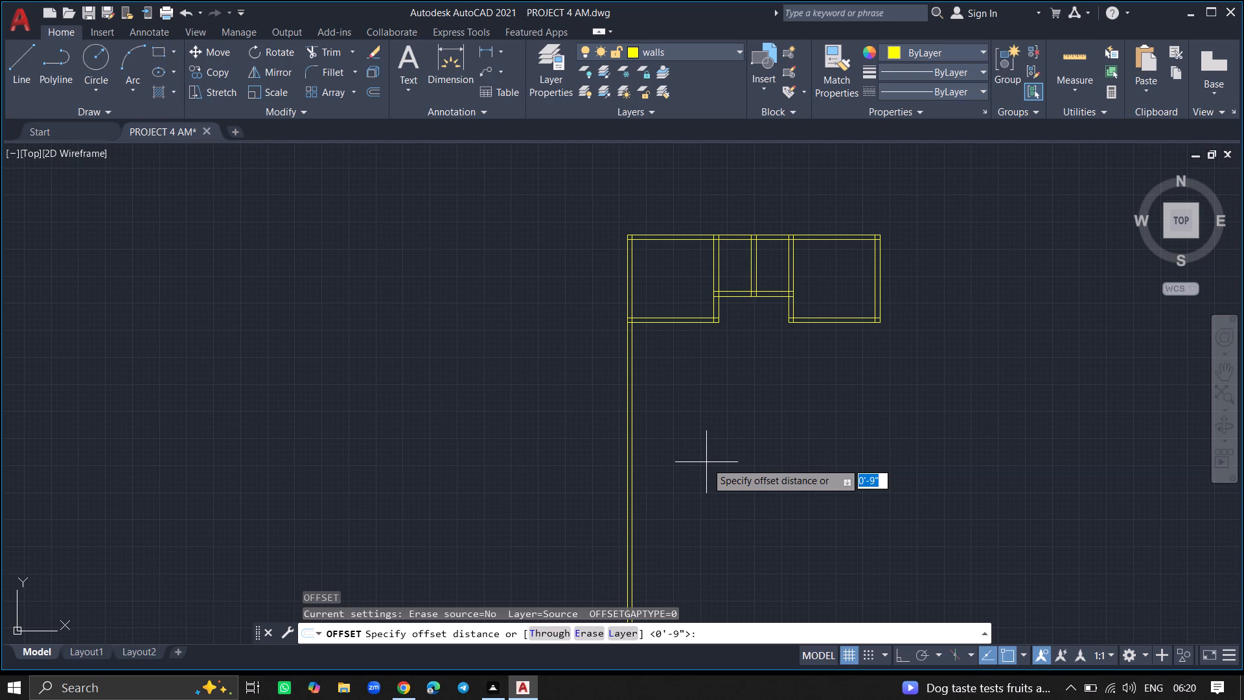
pyautogui.write("6'")
pyautogui.press('Return')
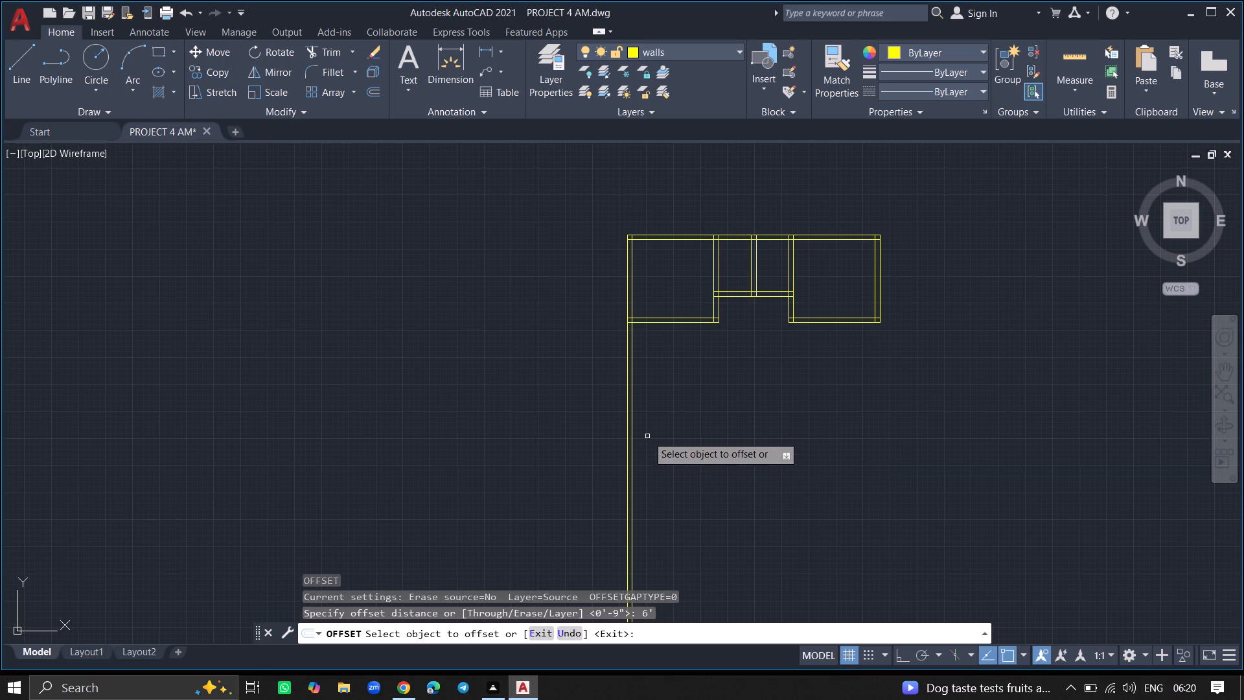
pyautogui.click(630, 432)
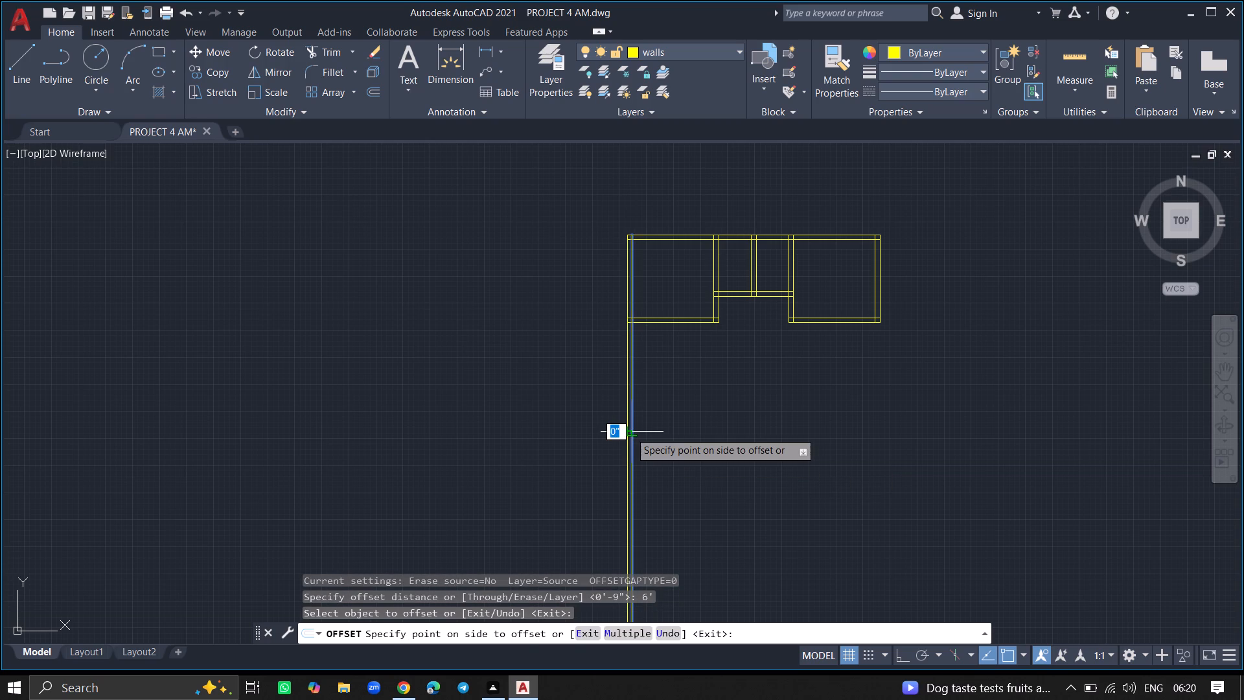
pyautogui.click(682, 432)
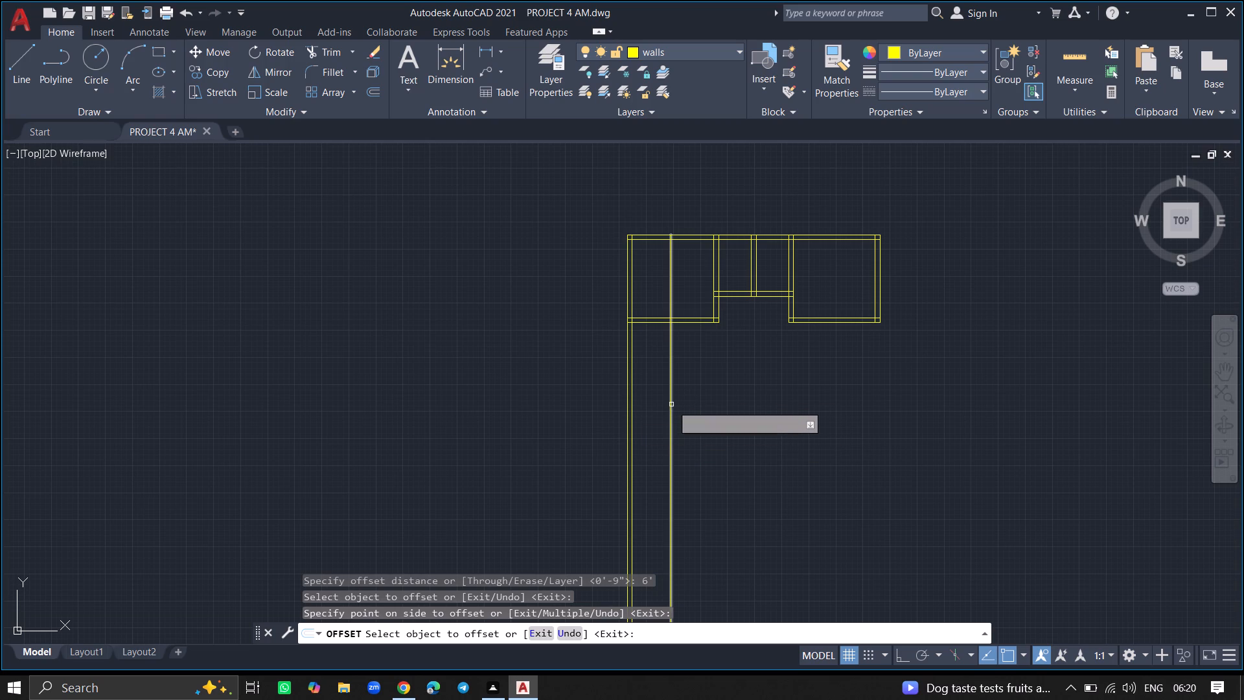
pyautogui.moveTo(626, 425); pyautogui.dragTo(592, 426)
pyautogui.click(592, 426)
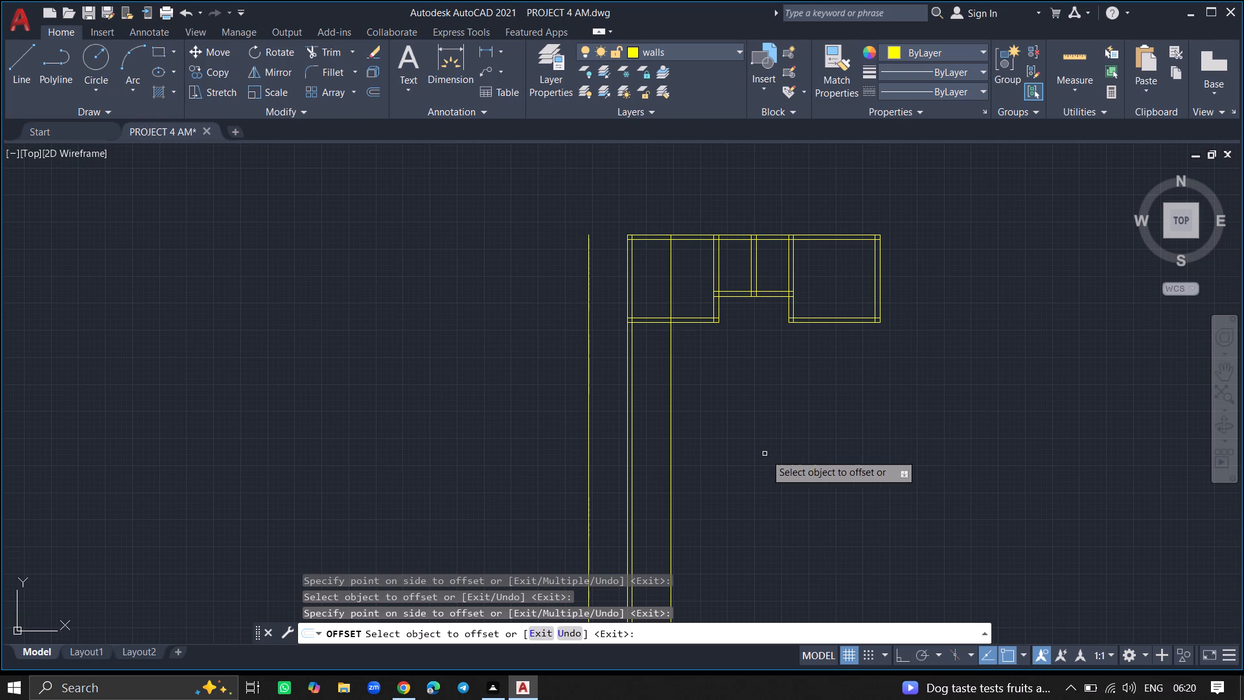
pyautogui.press('Return')
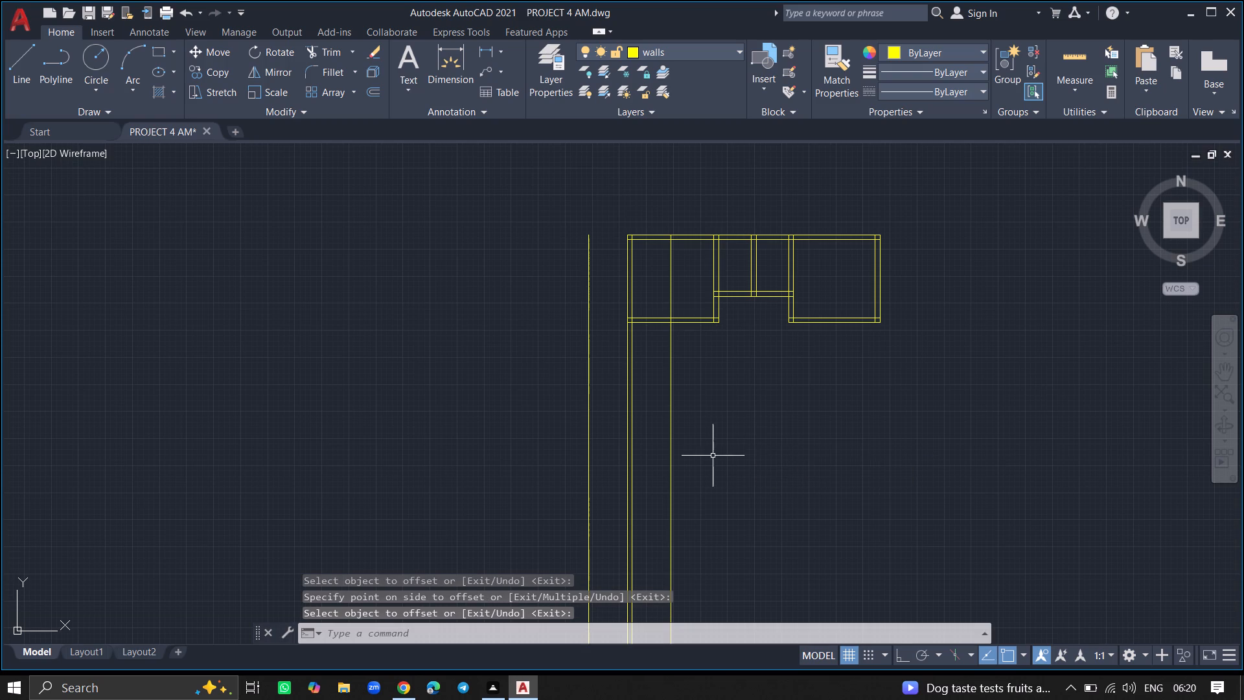
# Delete the offset line on the inner side of the long west wall.
pyautogui.click(673, 463)
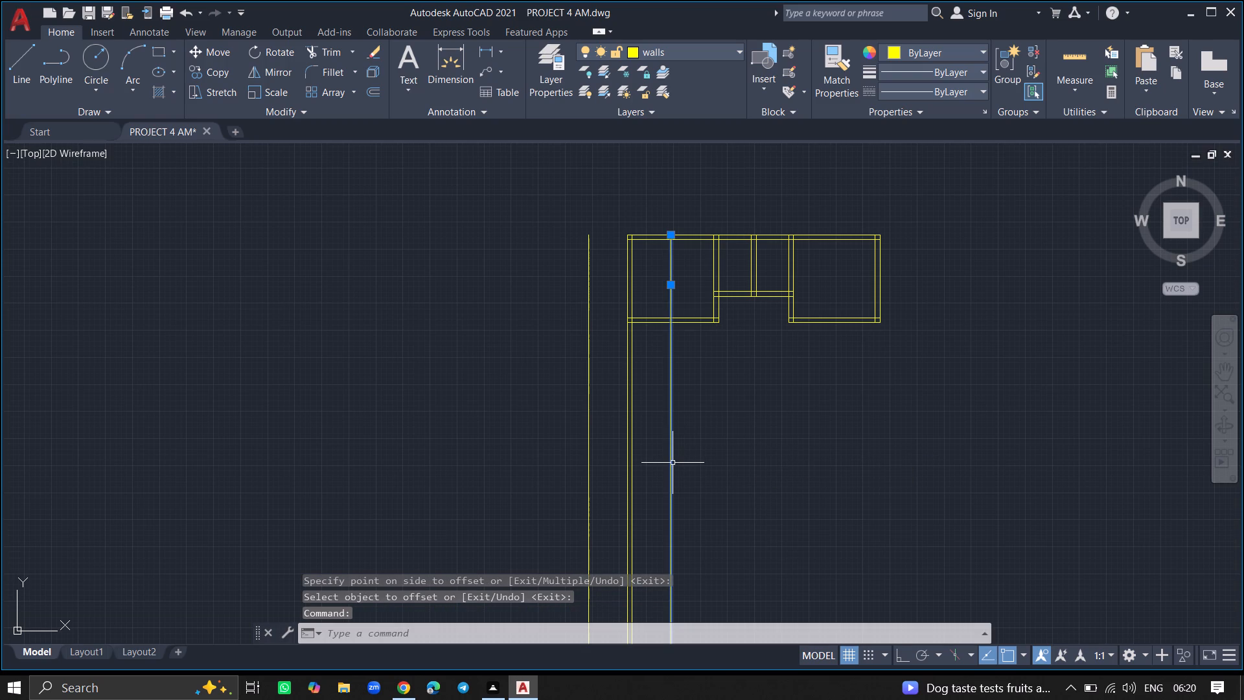
pyautogui.press('Delete')
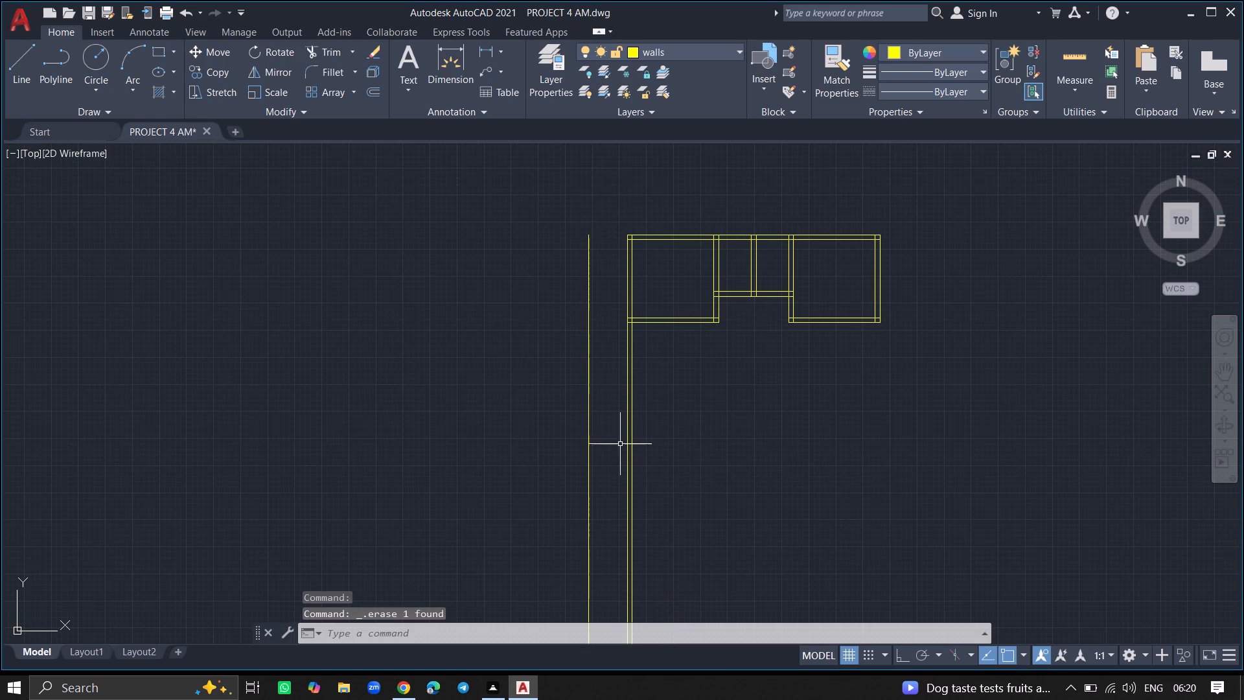
# Extend both lines of the northwest room's bottom wall westward to the new outer vertical line.
pyautogui.keyDown('ctrl'); pyautogui.scroll(1, 612, 353); pyautogui.keyUp('ctrl')
pyautogui.keyDown('ctrl'); pyautogui.scroll(4, 639, 305); pyautogui.keyUp('ctrl')
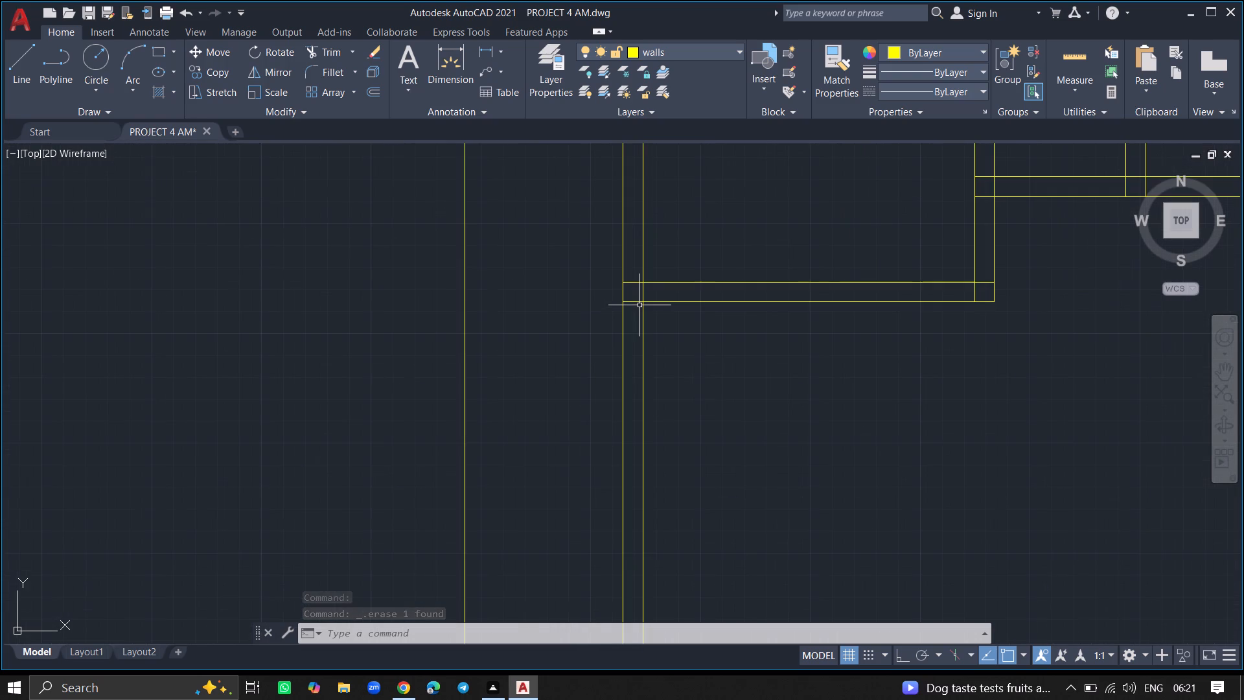
pyautogui.write('EX')
pyautogui.press('Return')
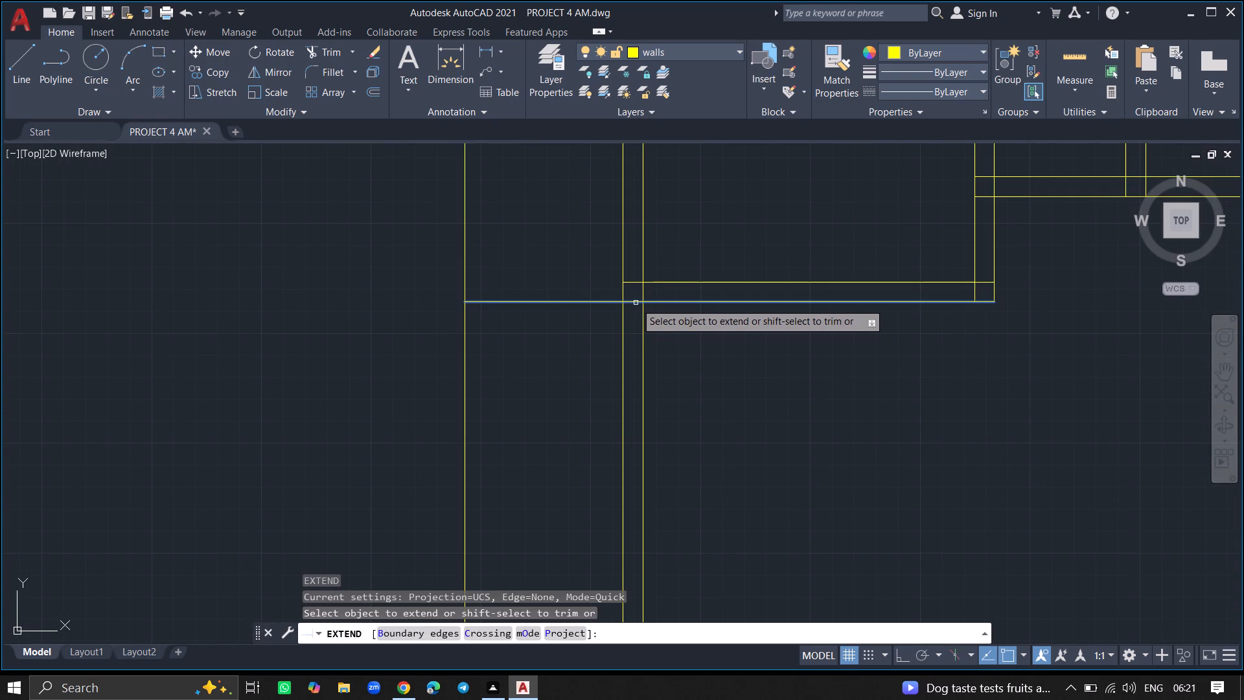
pyautogui.click(636, 303)
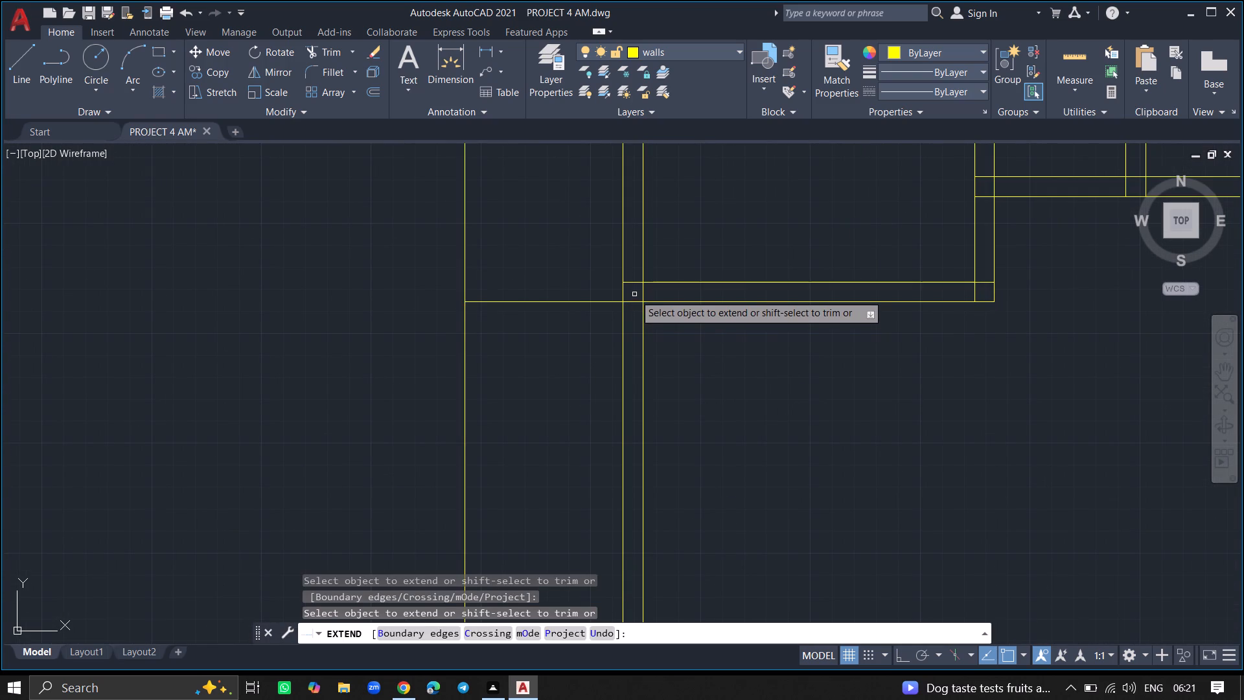
pyautogui.click(634, 283)
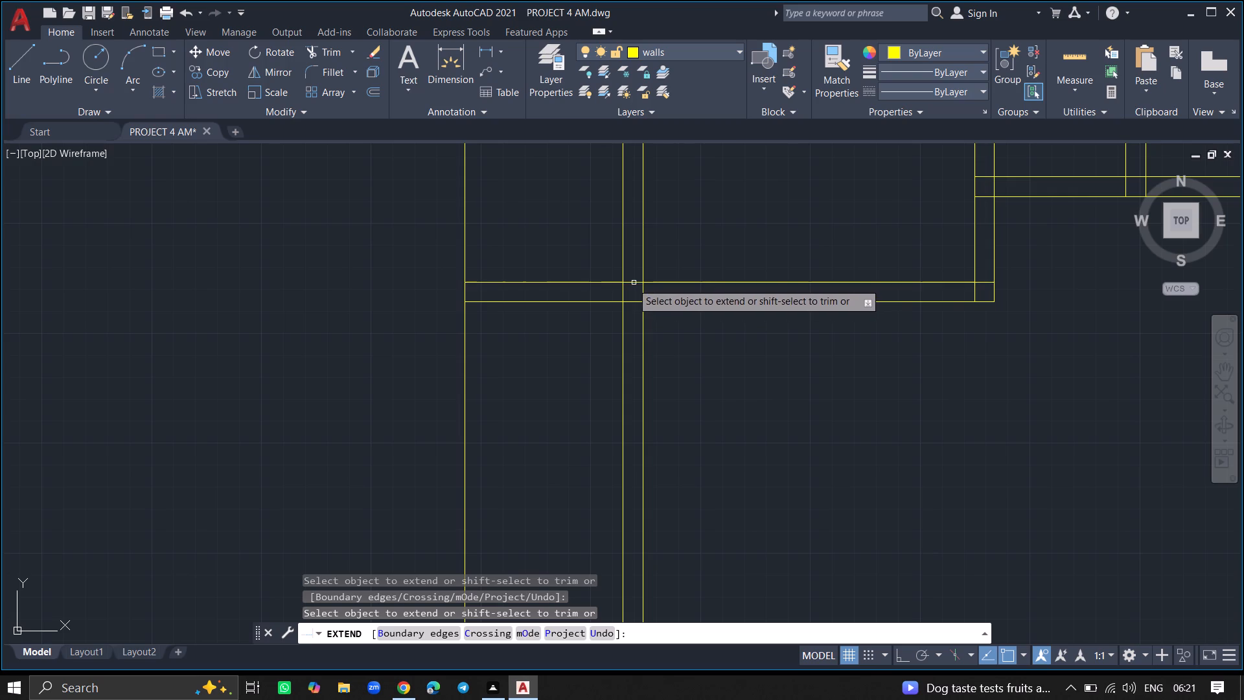
pyautogui.press('Return')
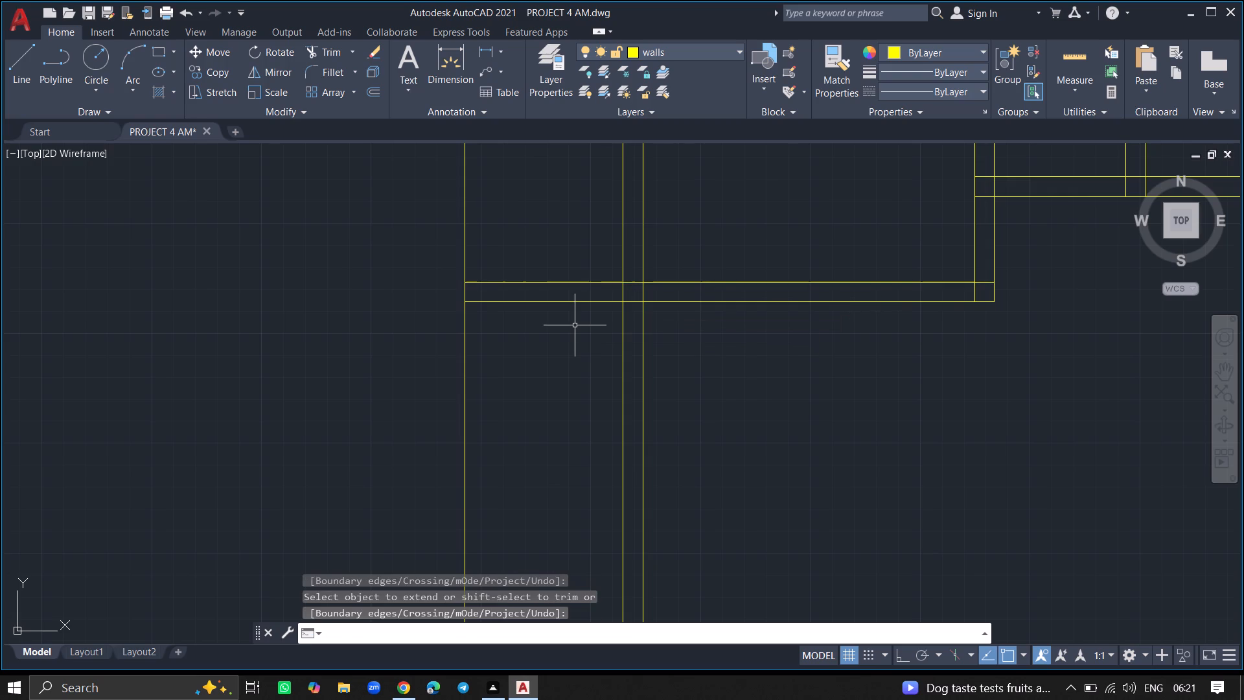
# Offset the new outer vertical line 9" outward to give the projecting wall its thickness.
pyautogui.keyDown('ctrl'); pyautogui.scroll(-3, 575, 325); pyautogui.keyUp('ctrl')
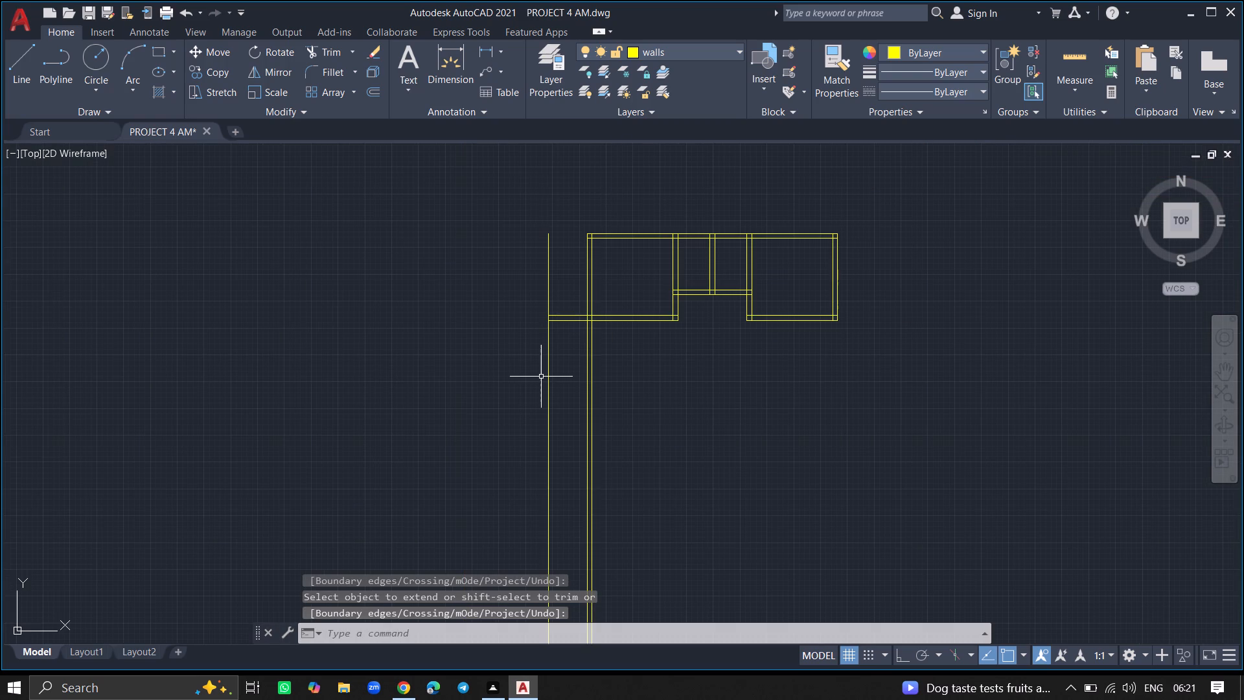
pyautogui.press('o')
pyautogui.write('FF')
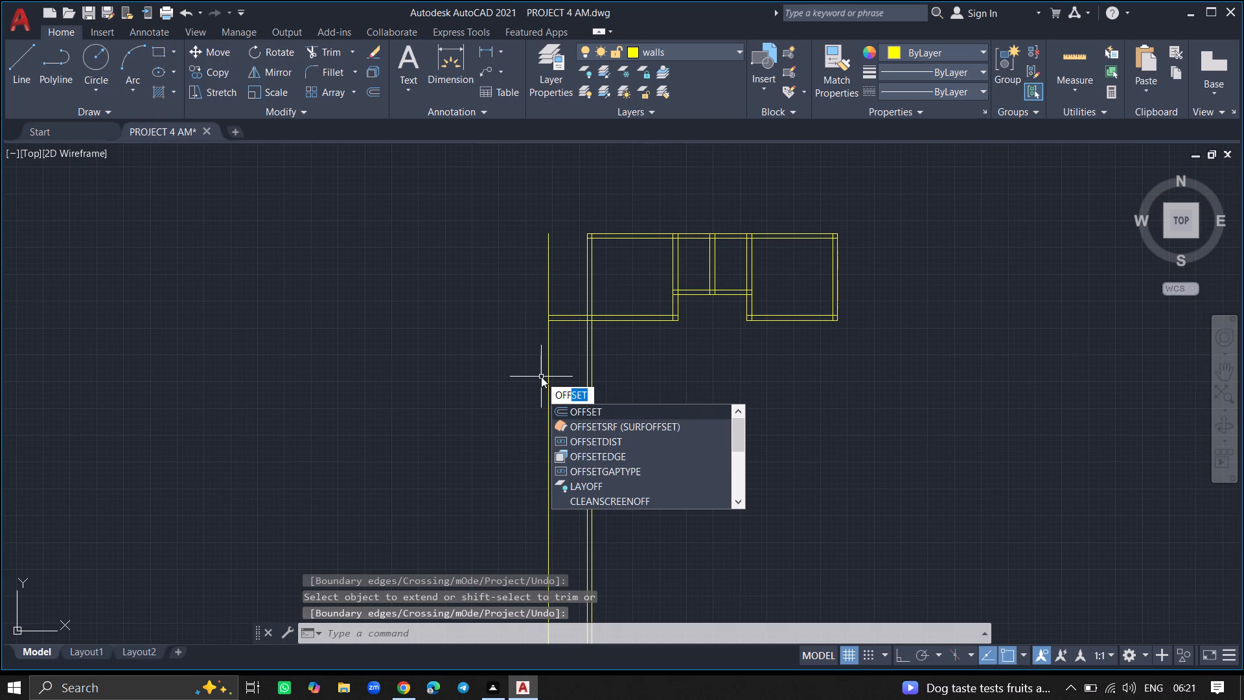
pyautogui.click(564, 408)
pyautogui.press('9')
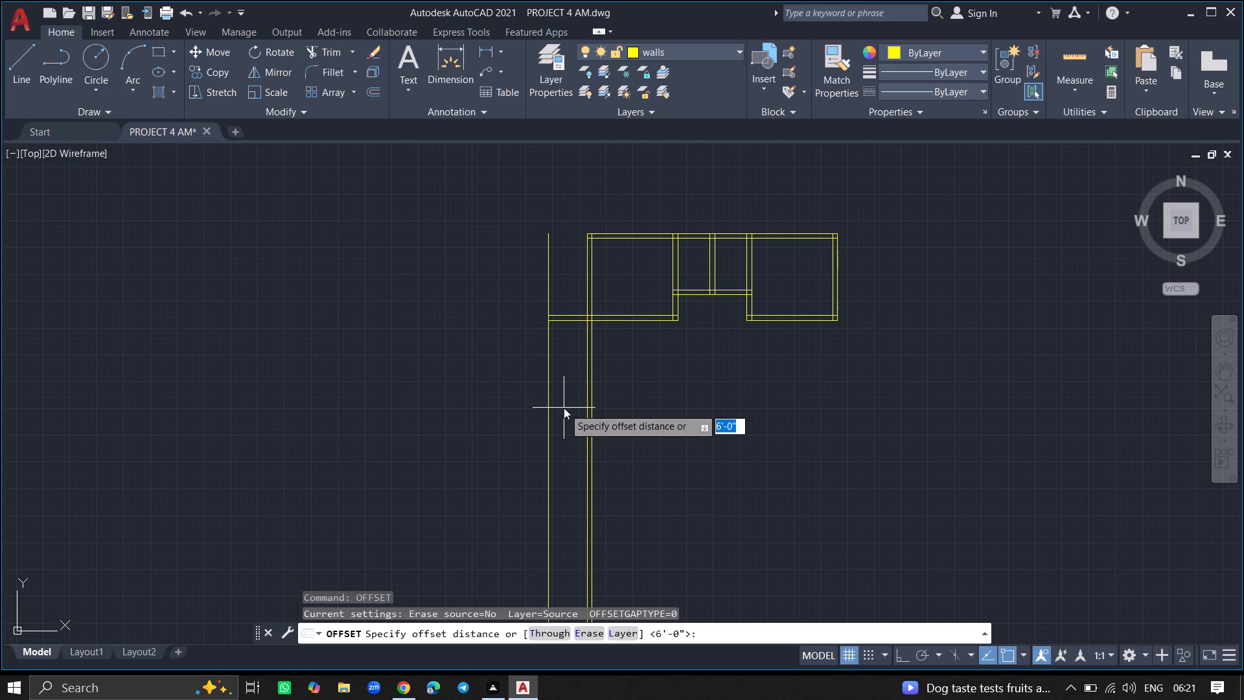
pyautogui.hotkey('shift', '"')
pyautogui.press('Return')
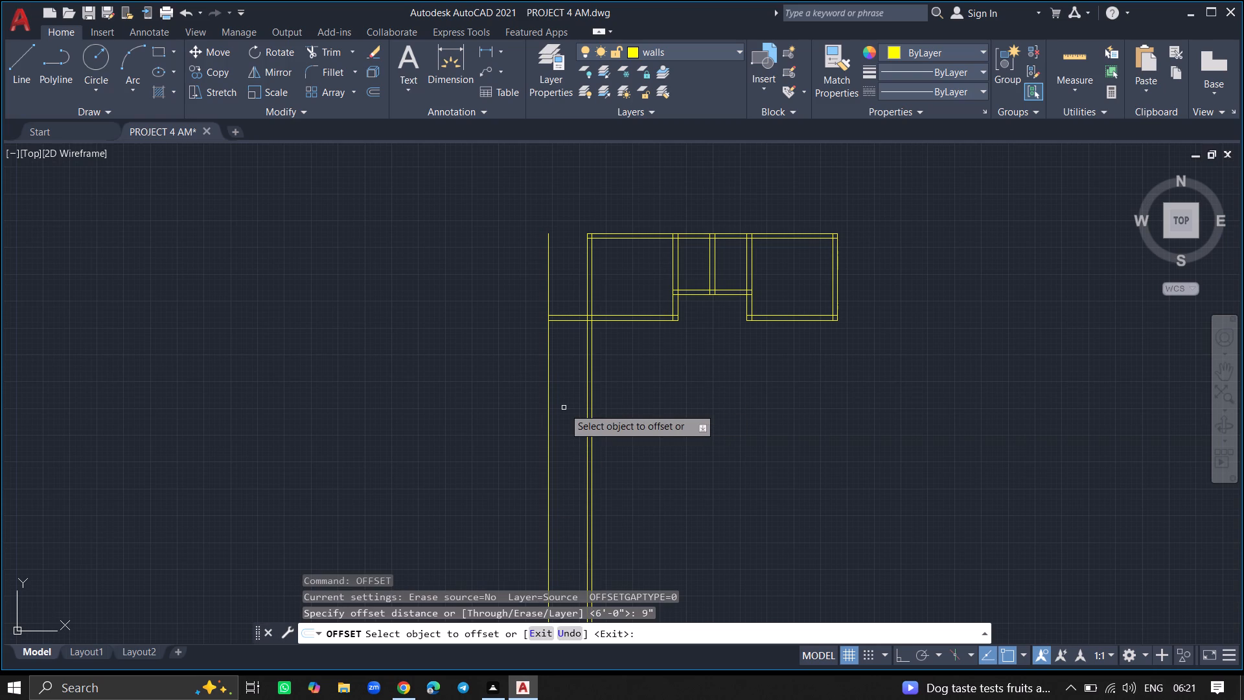
pyautogui.click(547, 415)
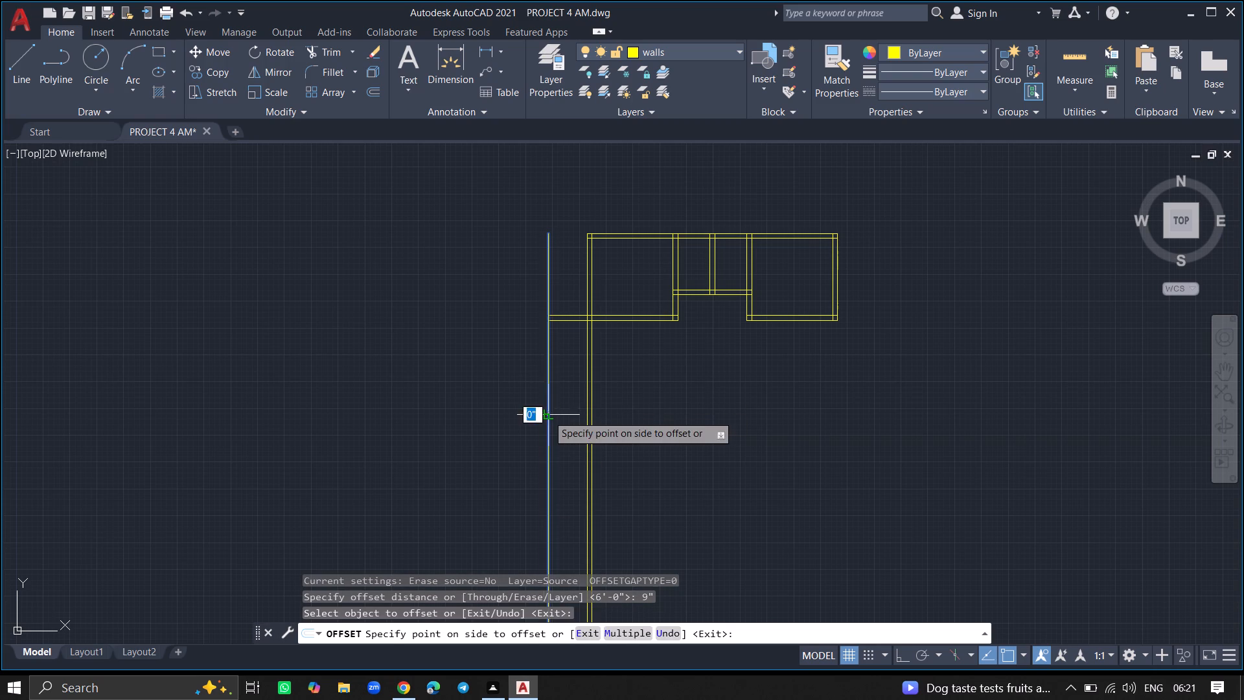
pyautogui.click(518, 415)
pyautogui.press('Return')
pyautogui.press('Return')
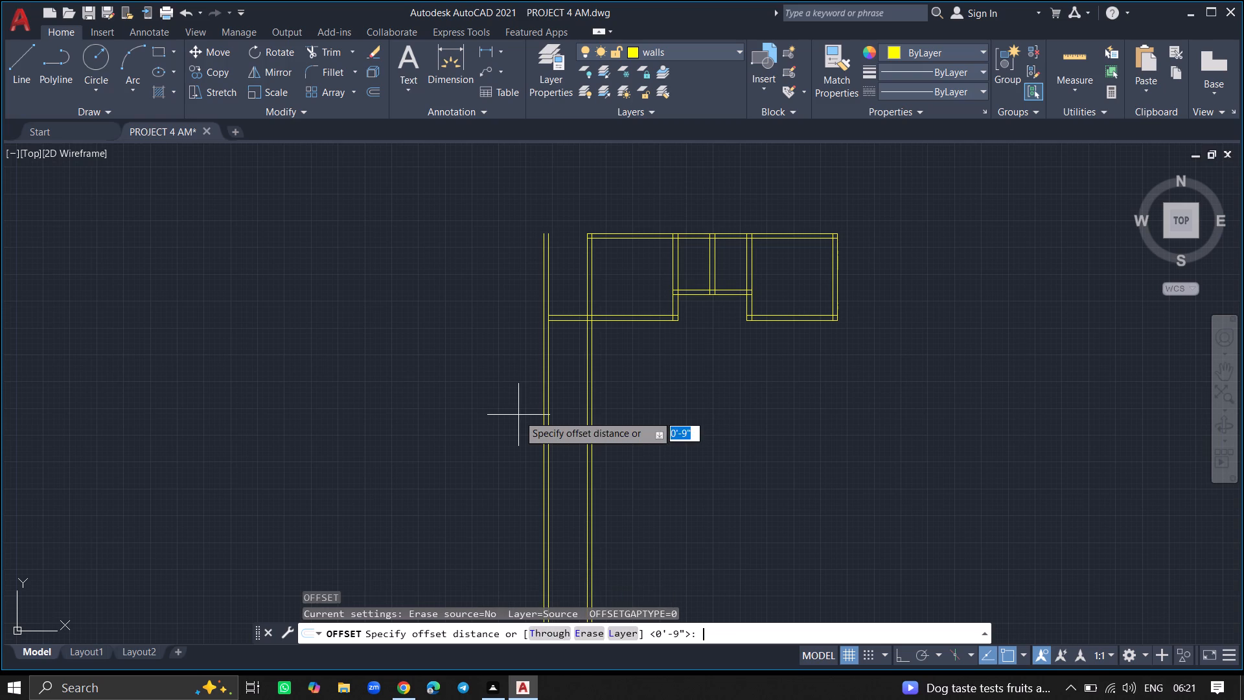
pyautogui.press('Return')
pyautogui.press('Return')
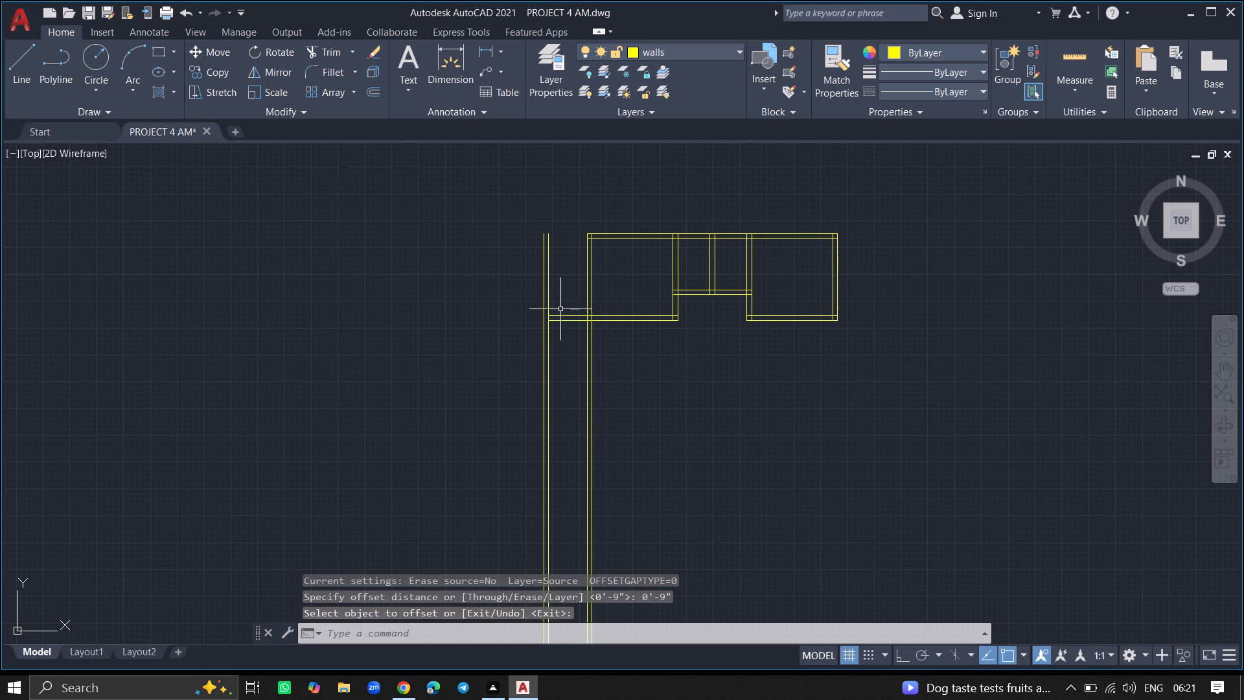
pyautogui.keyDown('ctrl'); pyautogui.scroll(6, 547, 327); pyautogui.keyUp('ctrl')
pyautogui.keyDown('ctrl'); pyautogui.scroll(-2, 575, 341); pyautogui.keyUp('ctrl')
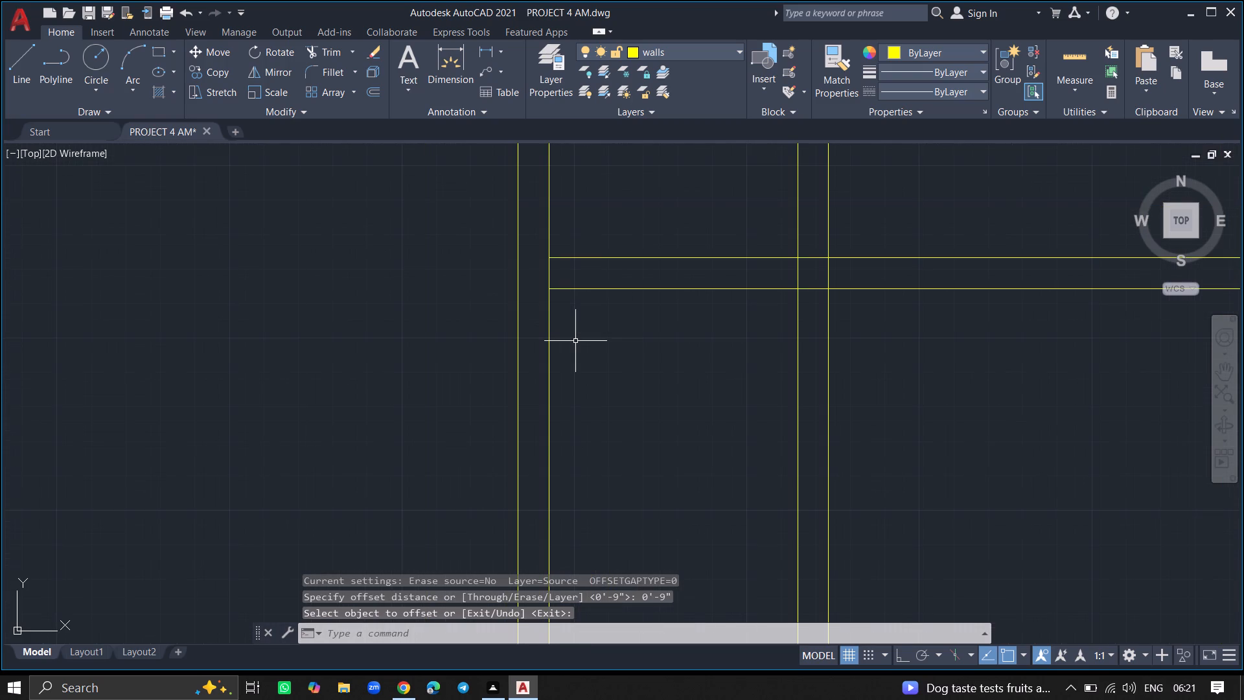
# Extend both lines of the northwest room's bottom wall westward to the projecting wall's outermost vertical line.
pyautogui.write('EX')
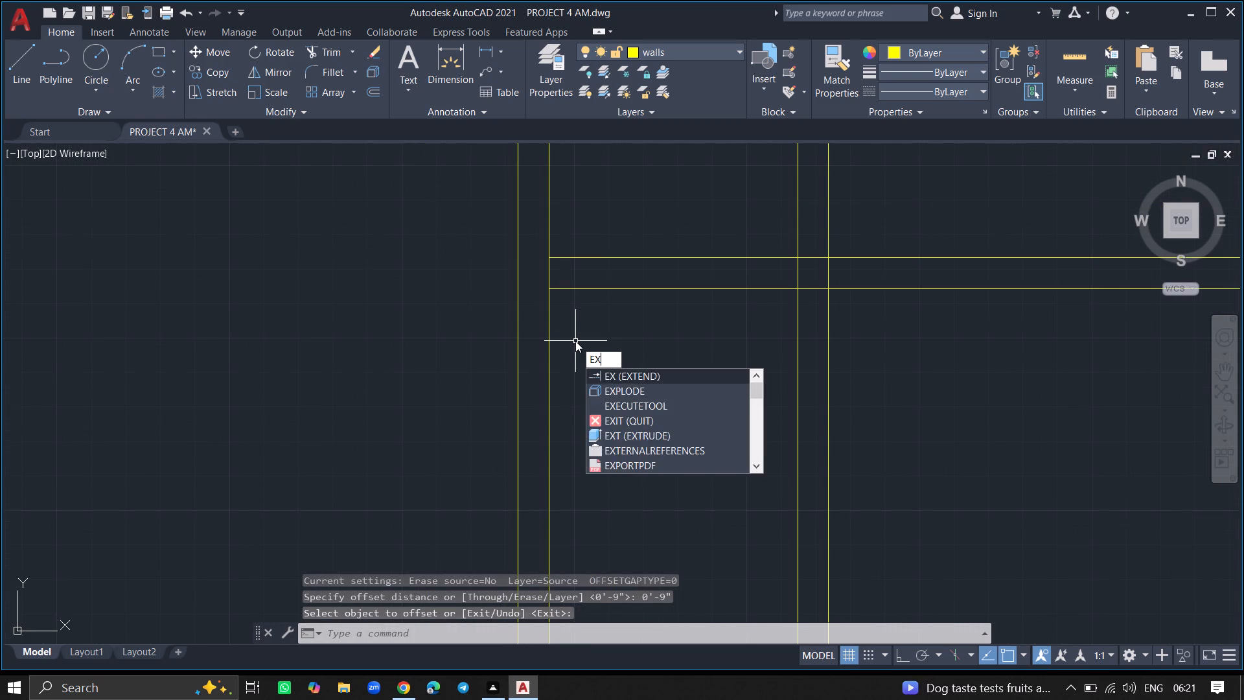
pyautogui.press('Return')
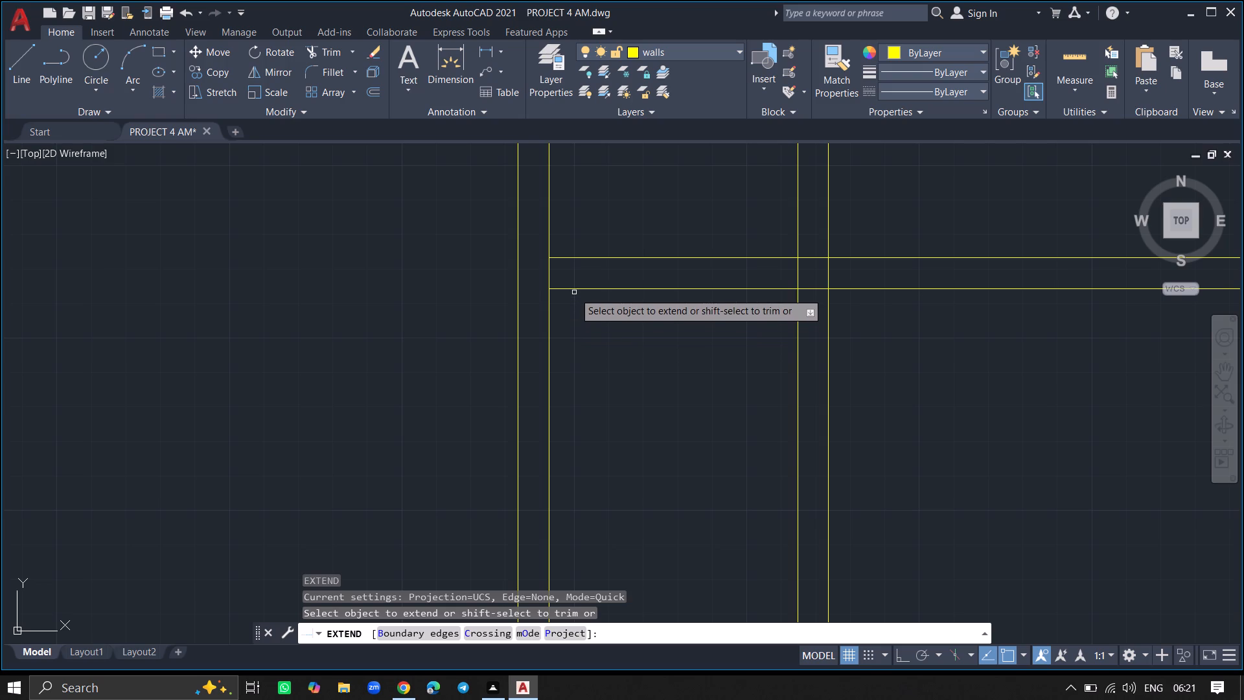
pyautogui.click(574, 290)
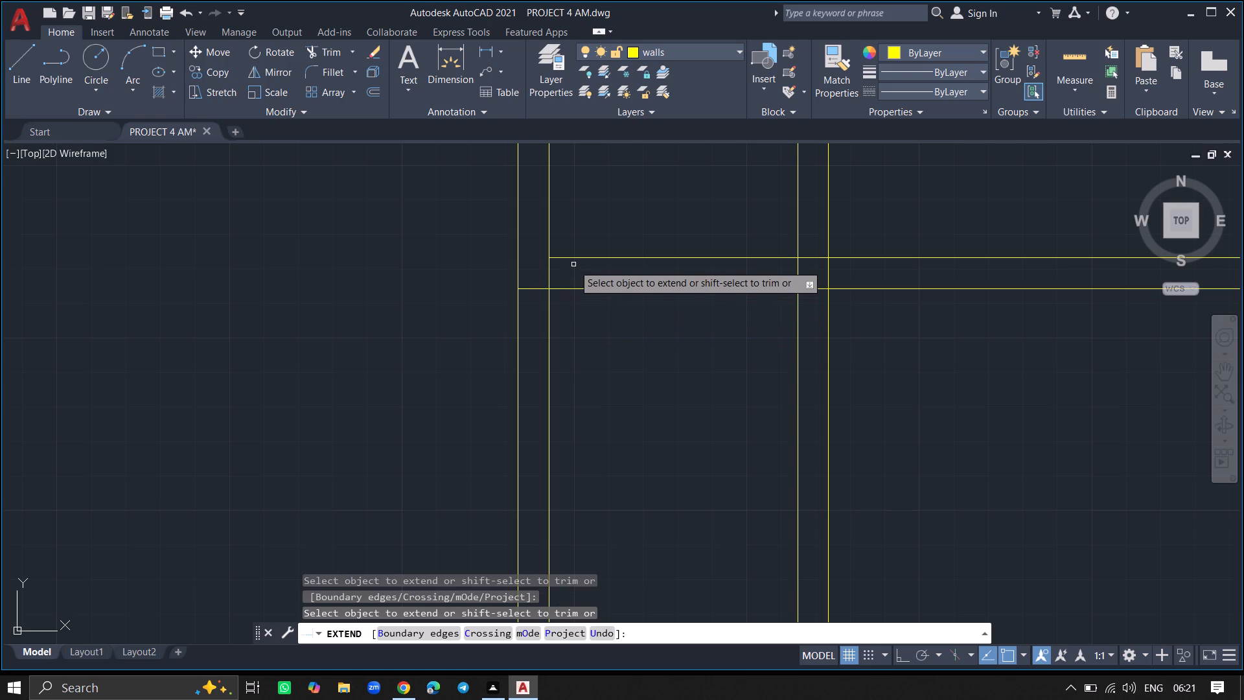
pyautogui.click(572, 258)
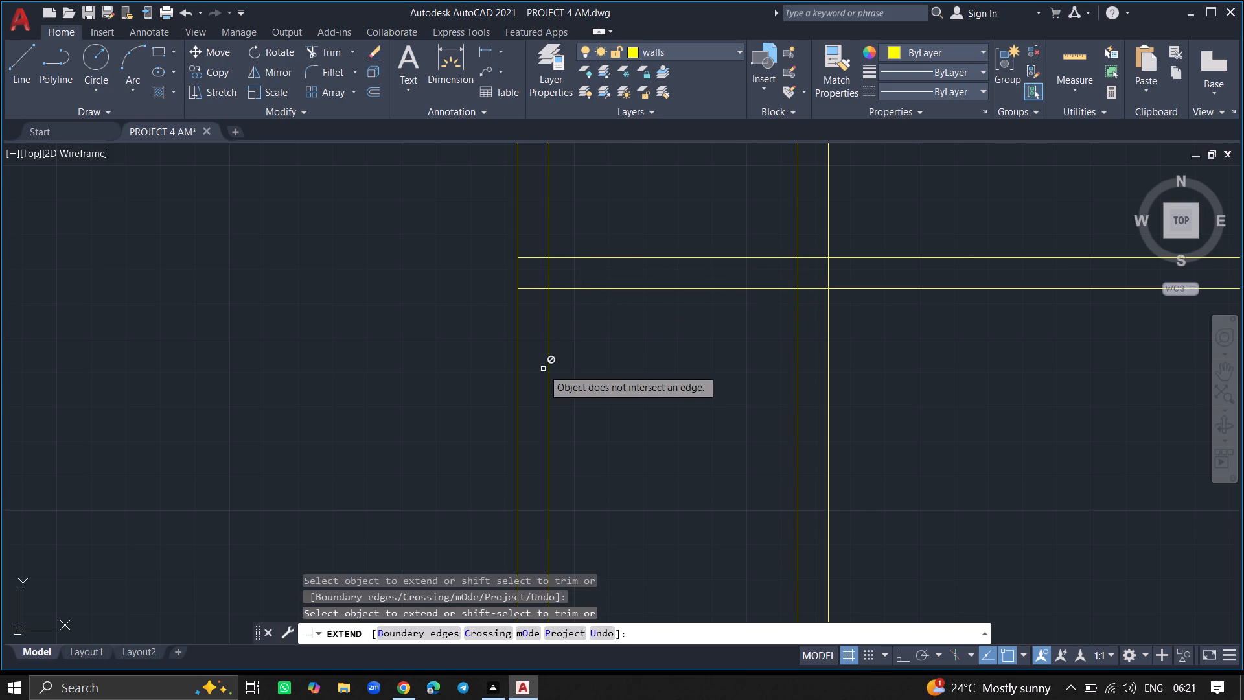
pyautogui.keyDown('ctrl'); pyautogui.scroll(-2, 543, 369); pyautogui.keyUp('ctrl')
pyautogui.keyDown('ctrl'); pyautogui.scroll(-1, 482, 386); pyautogui.keyUp('ctrl')
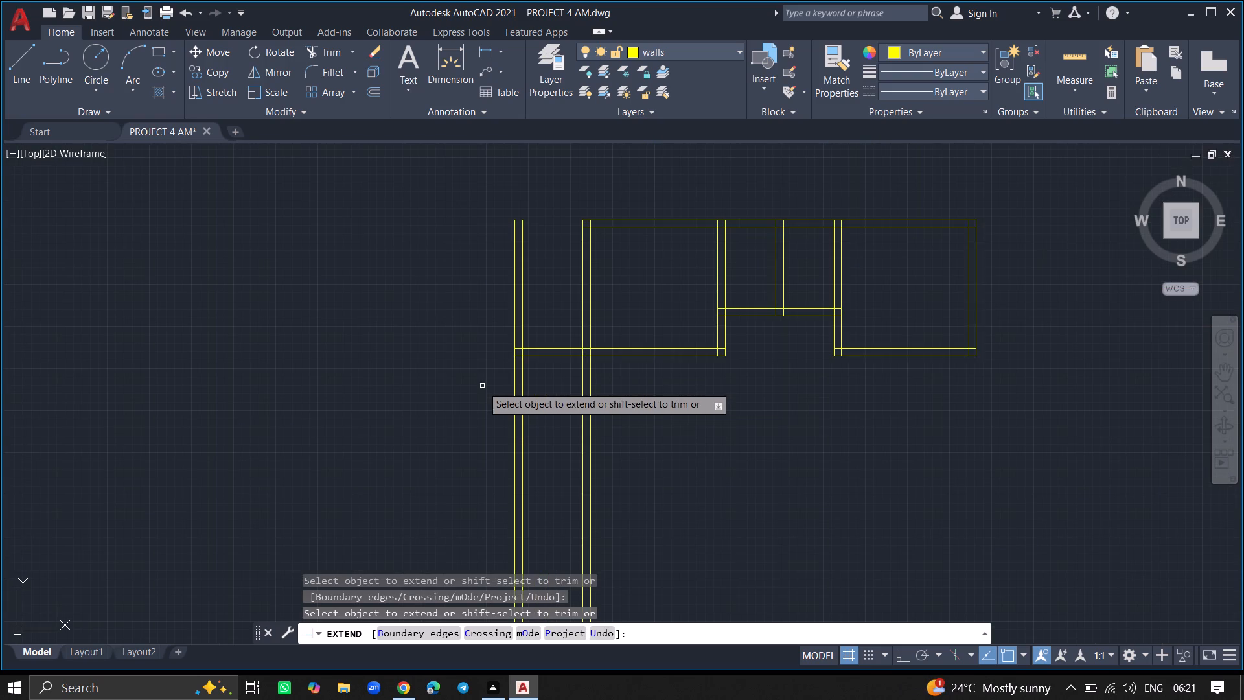
pyautogui.press('Return')
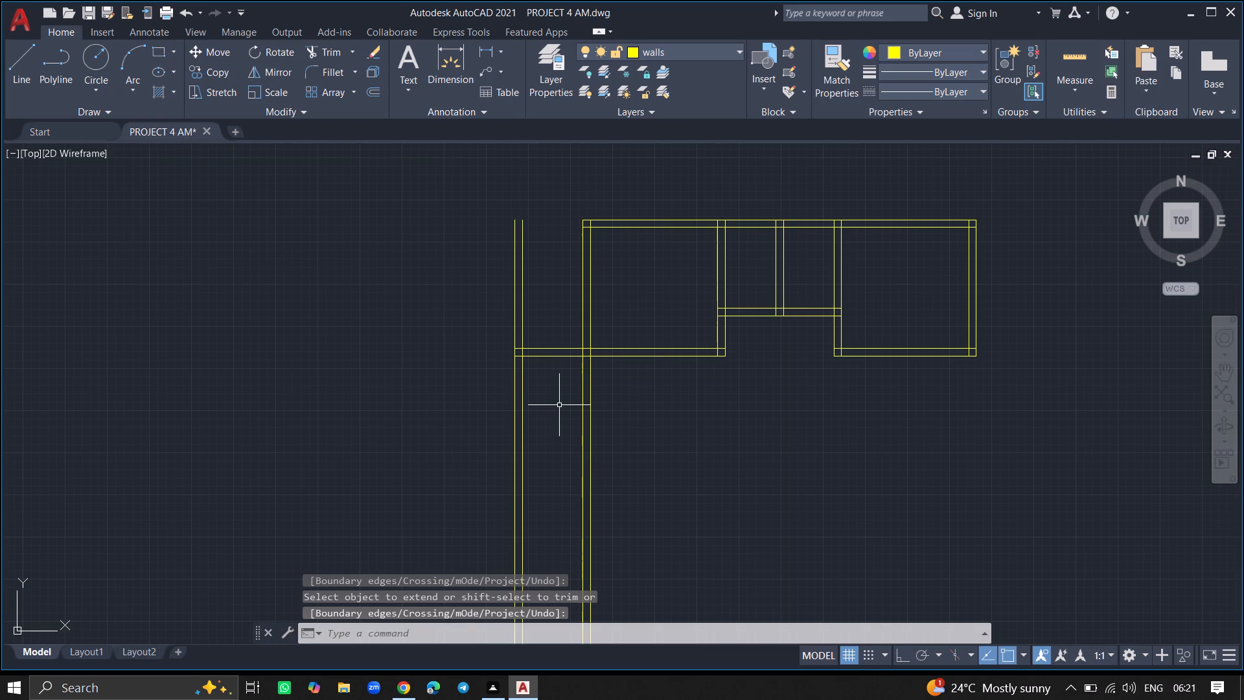
# Offset the lower line of the extended horizontal wall 11'6" southward.
pyautogui.press('o')
pyautogui.write('FF')
pyautogui.write('SET')
pyautogui.press('Return')
pyautogui.press('Return')
pyautogui.press('Return')
pyautogui.press('Return')
pyautogui.press('Return')
pyautogui.press('Return')
pyautogui.press('Return')
pyautogui.press('Return')
pyautogui.press('Return')
pyautogui.press('Return')
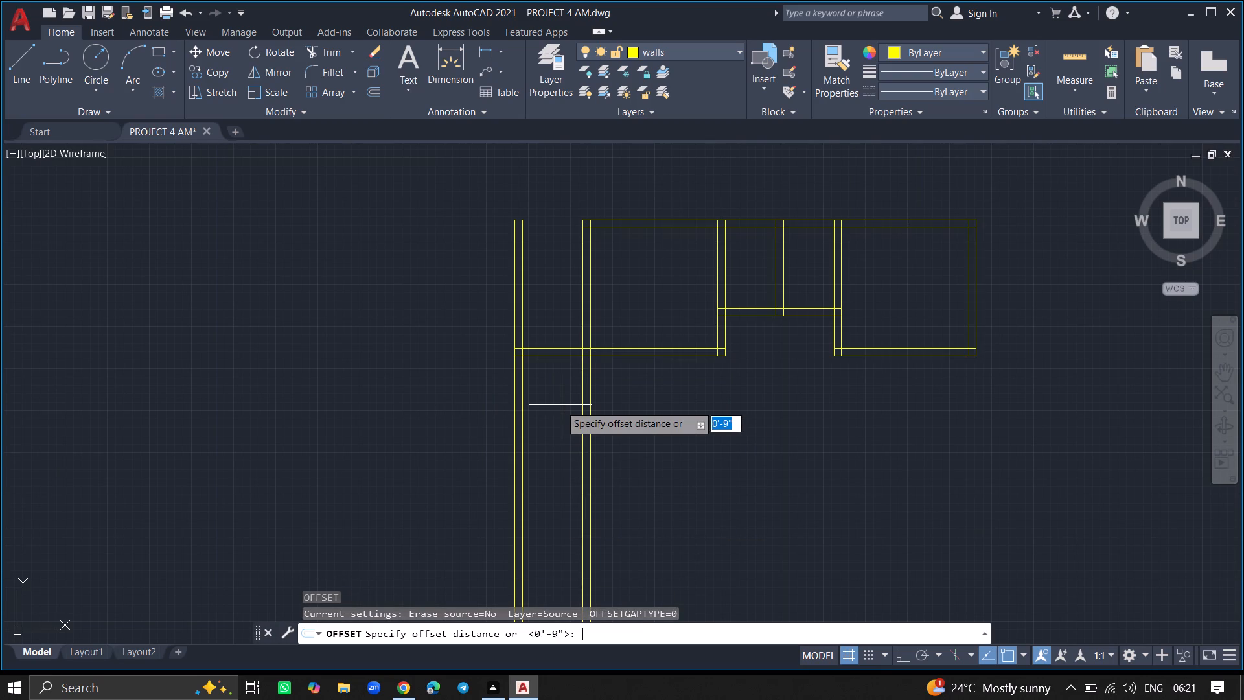
pyautogui.write('11')
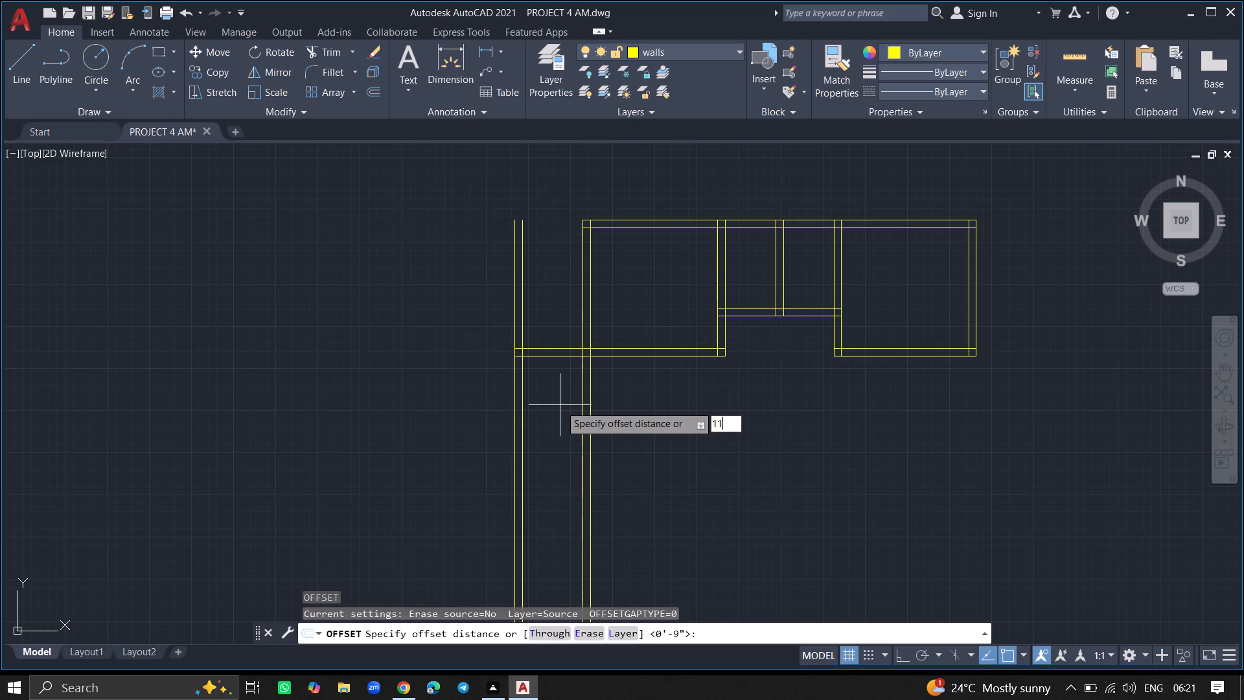
pyautogui.press("'")
pyautogui.press('6')
pyautogui.hotkey('shift', '"')
pyautogui.press('Return')
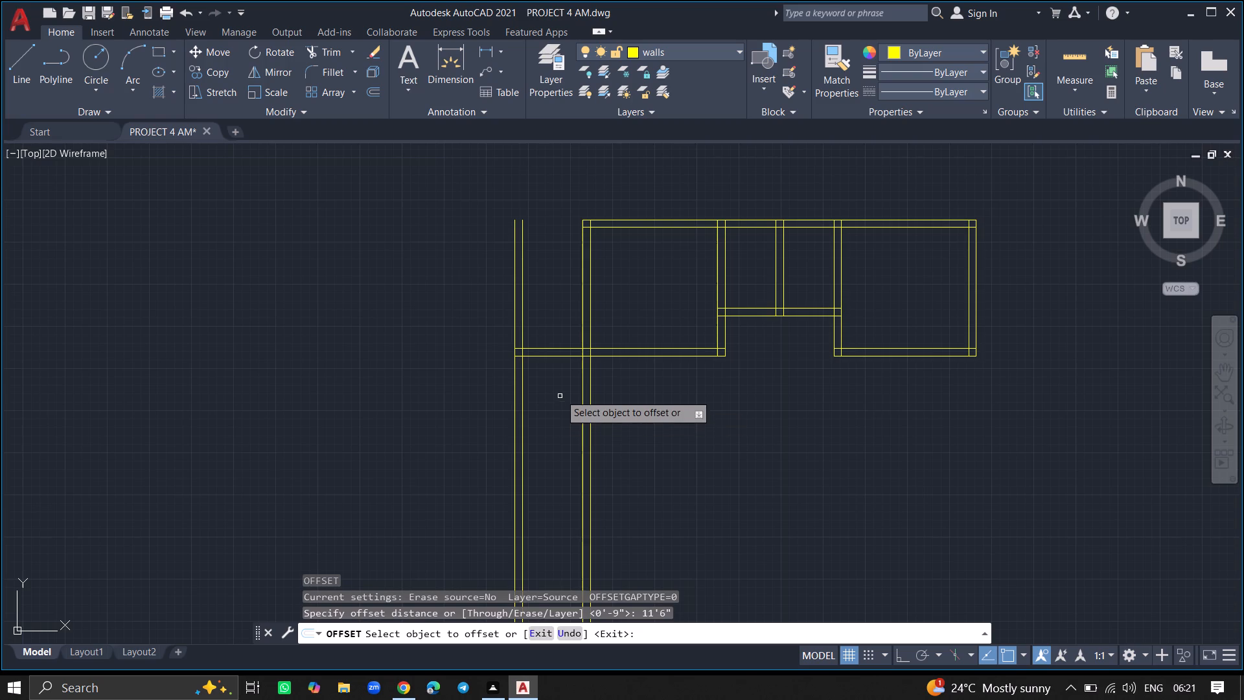
pyautogui.moveTo(554, 356); pyautogui.dragTo(555, 393)
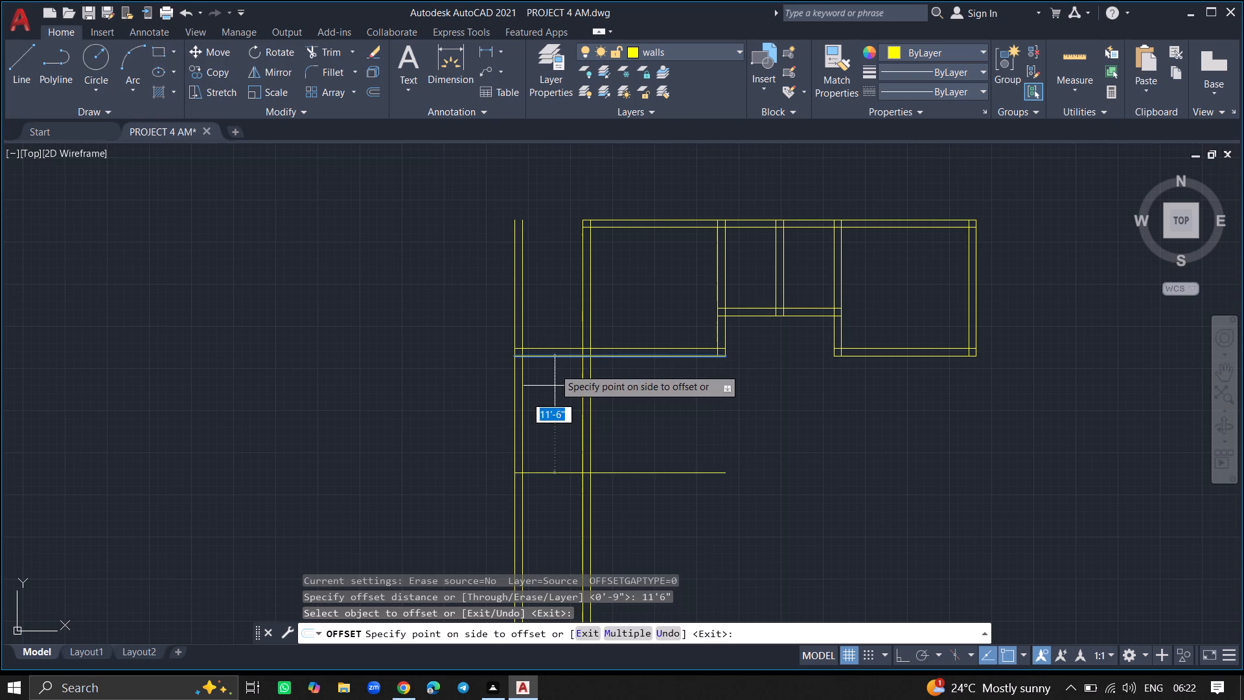
pyautogui.moveTo(555, 393); pyautogui.dragTo(553, 438)
pyautogui.click(553, 438)
pyautogui.press('Return')
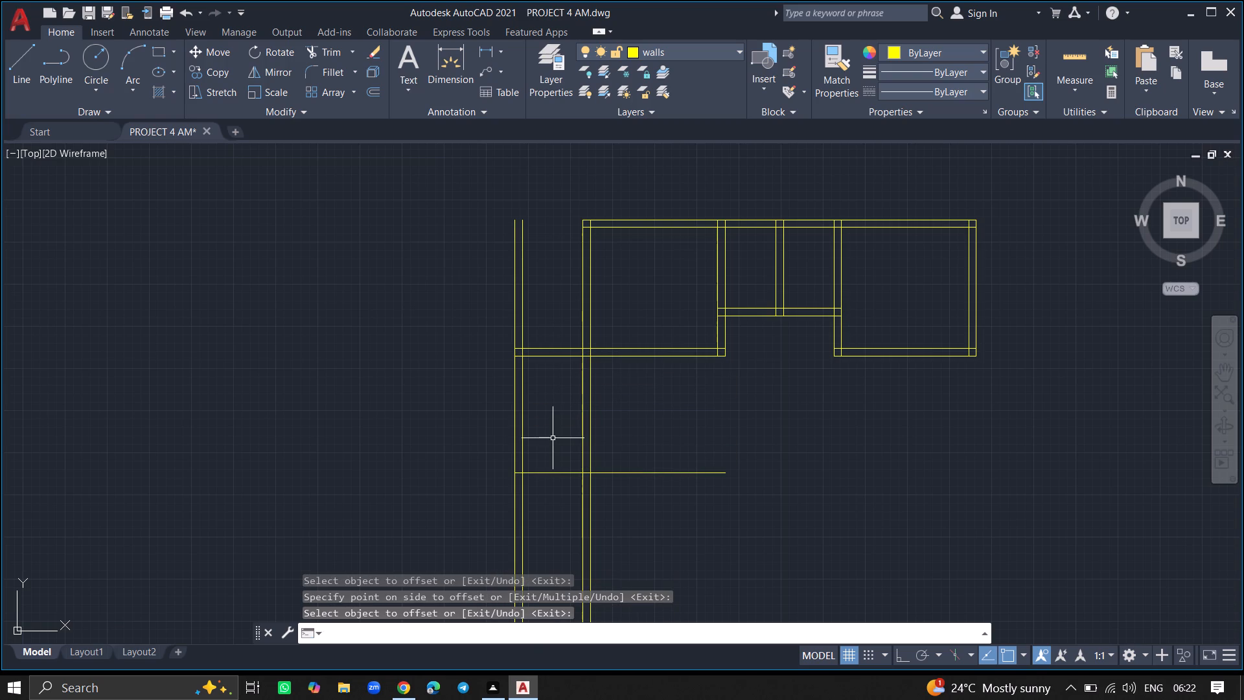
# Offset the new lower horizontal line 9" southward to give the projection's bottom wall its thickness.
pyautogui.keyDown('ctrl'); pyautogui.scroll(4, 551, 476); pyautogui.keyUp('ctrl')
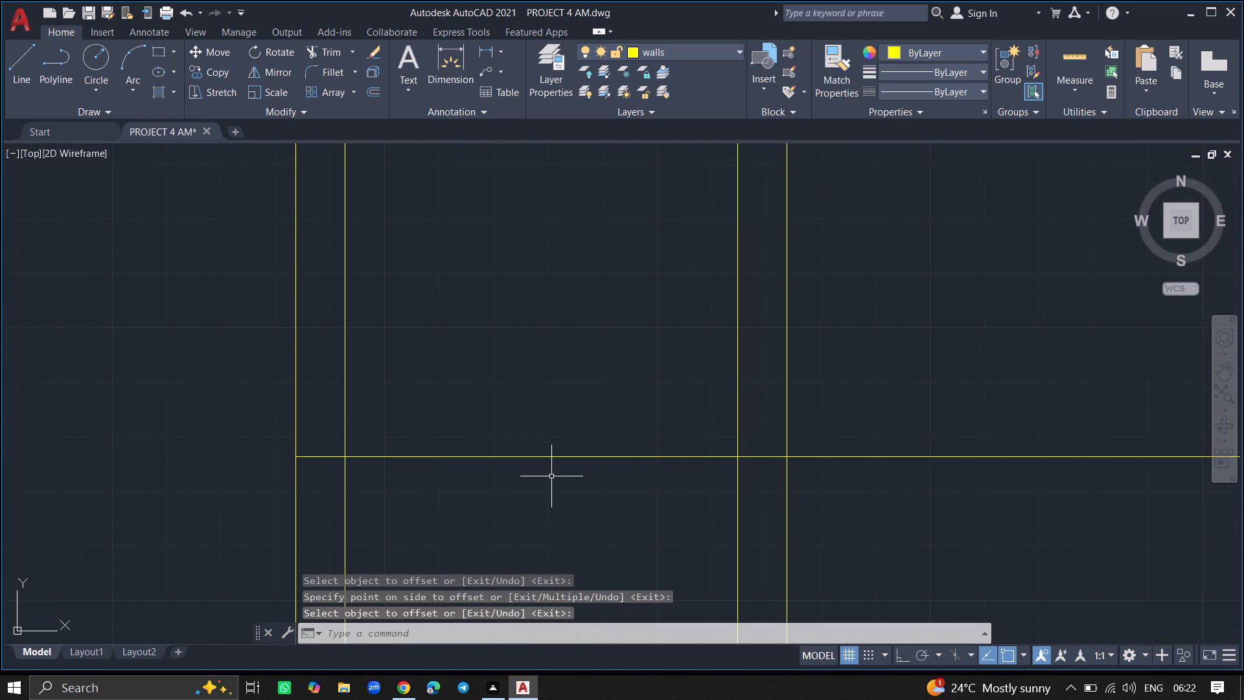
pyautogui.write('OFF')
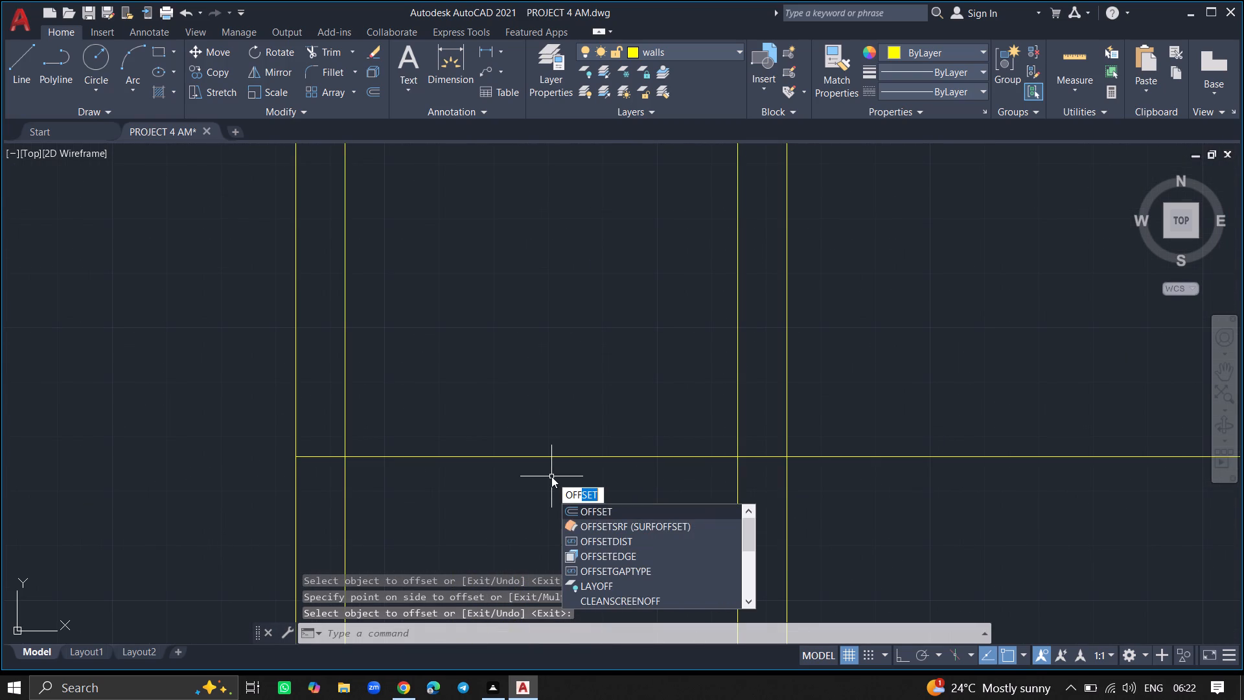
pyautogui.write('SET')
pyautogui.press('Return')
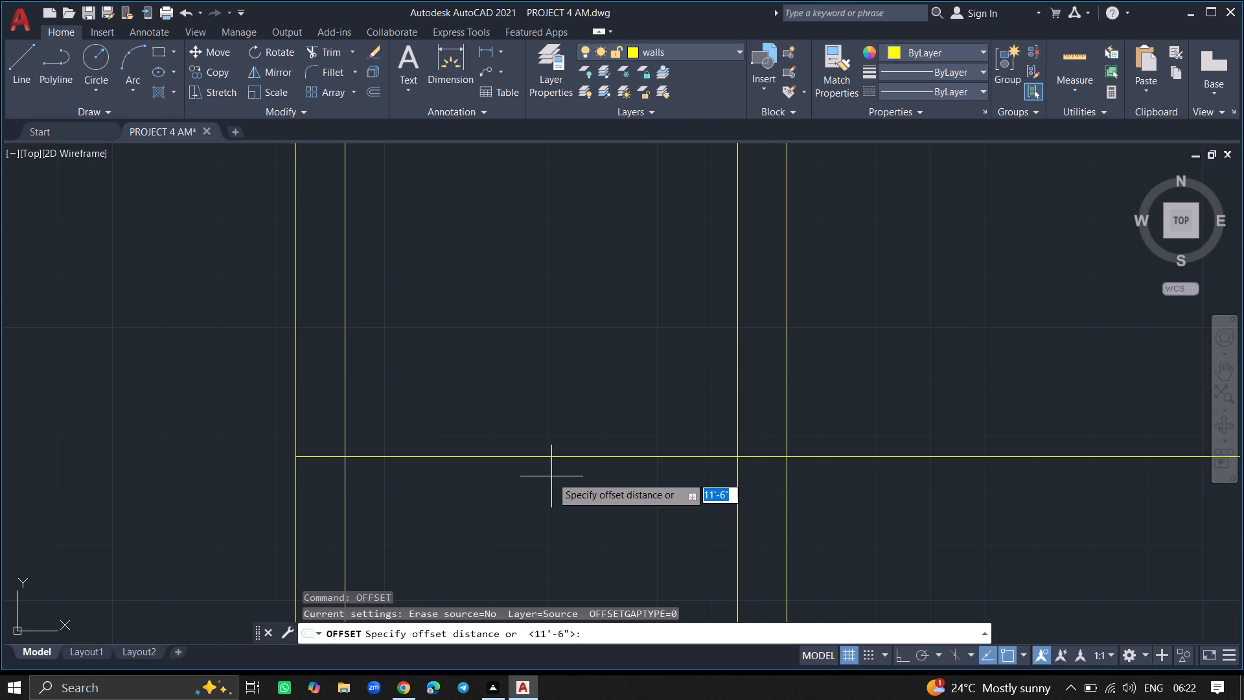
pyautogui.press('9')
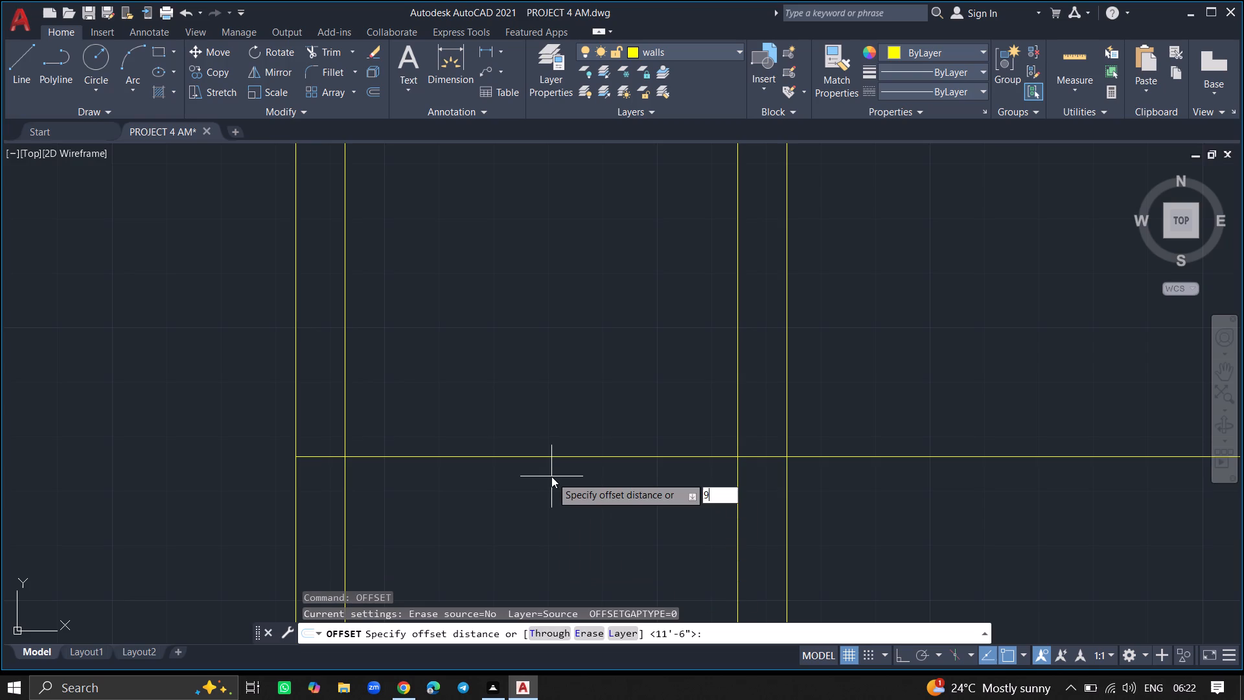
pyautogui.hotkey('shift', '"')
pyautogui.press('Return')
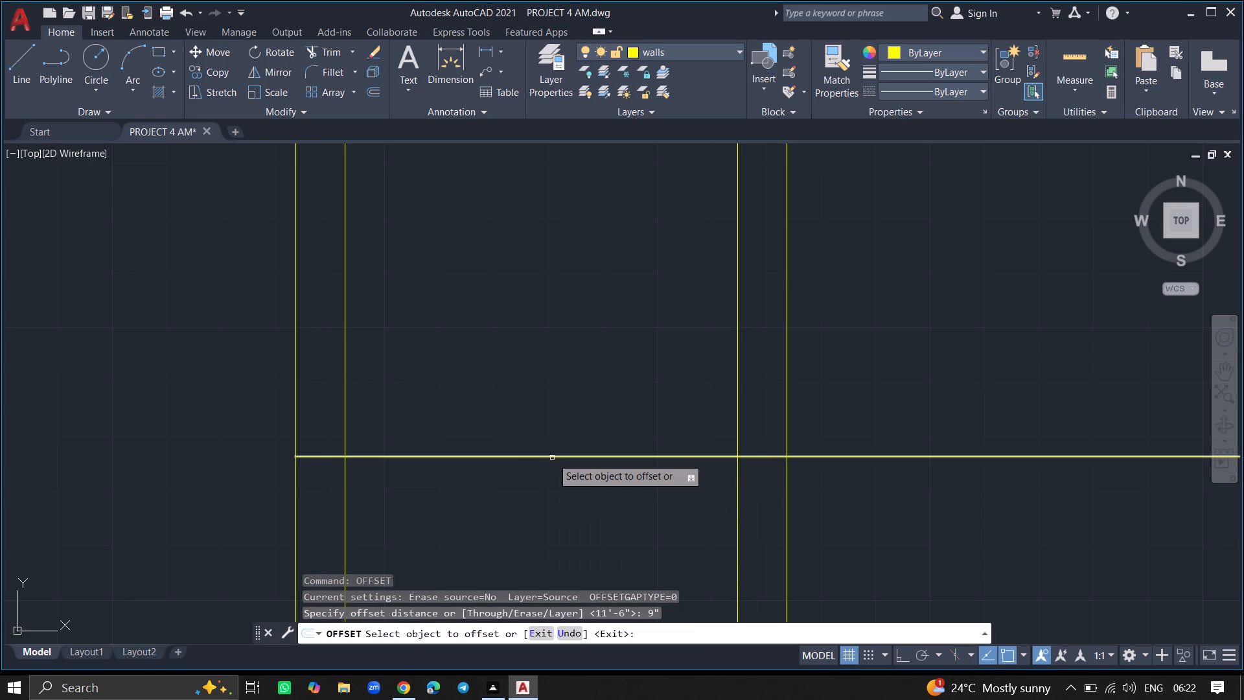
pyautogui.moveTo(552, 458); pyautogui.dragTo(552, 513)
pyautogui.click(552, 513)
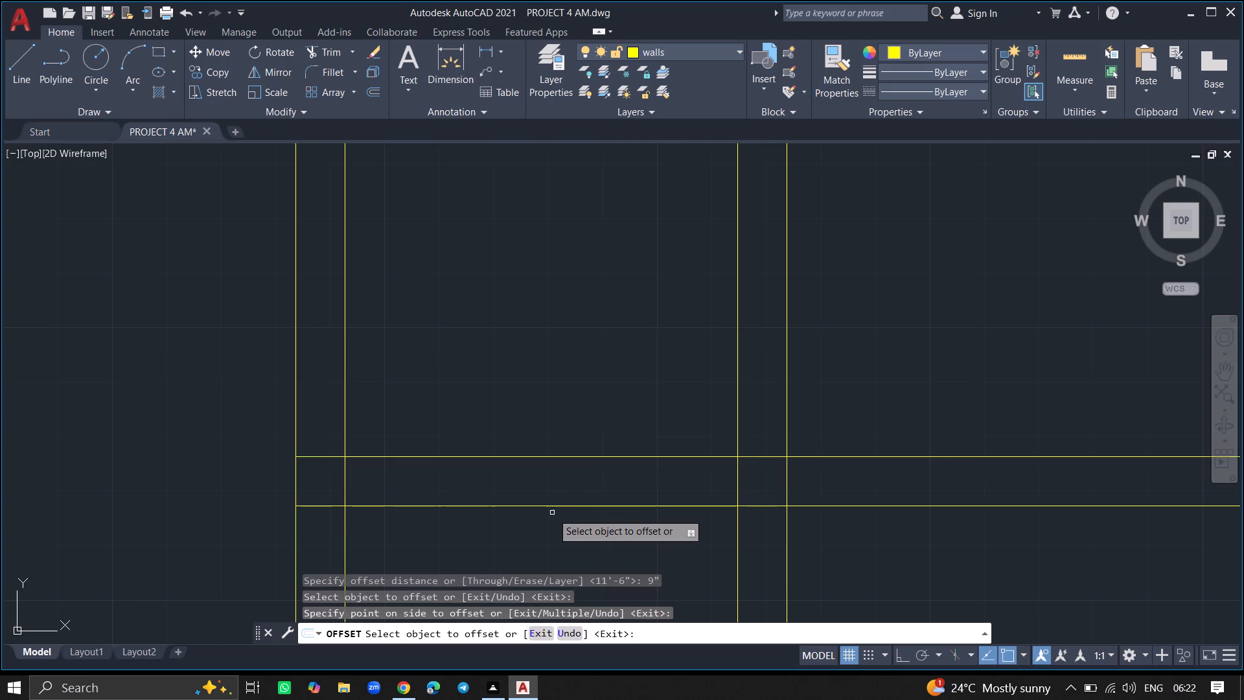
pyautogui.press('Return')
# Trim both lines of the projection's bottom wall where they run east past the long west wall.
pyautogui.keyDown('ctrl'); pyautogui.scroll(-4, 552, 513); pyautogui.keyUp('ctrl')
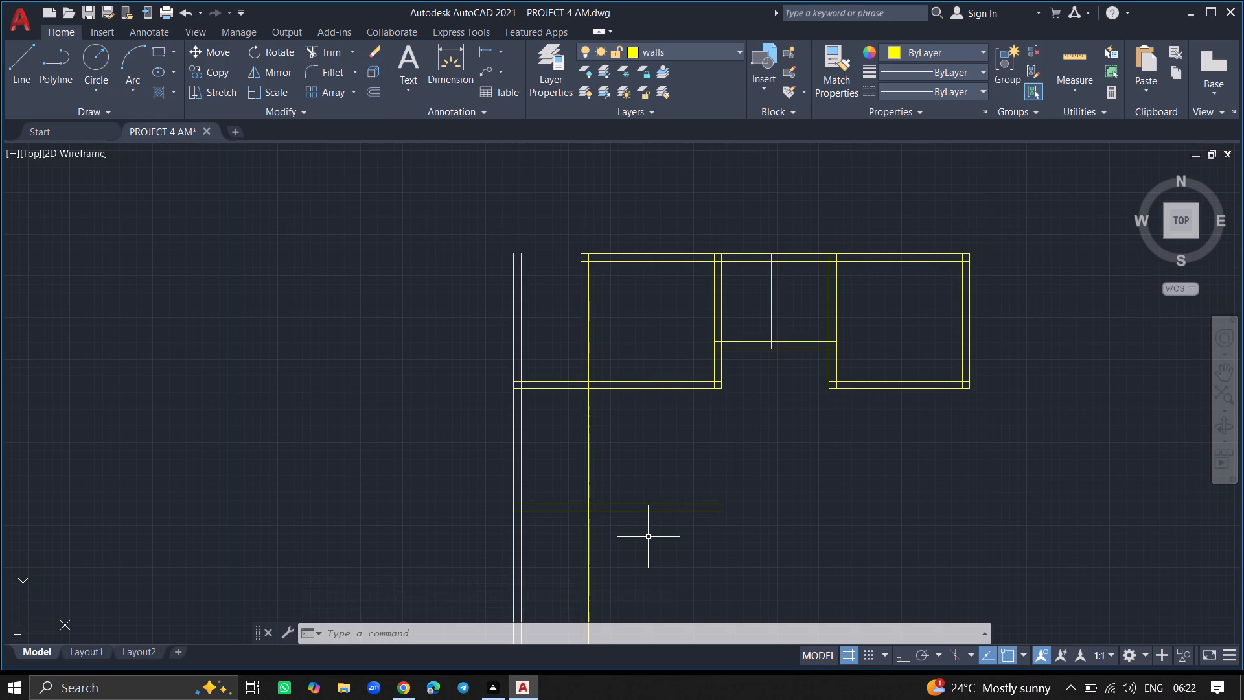
pyautogui.write('TRIM')
pyautogui.press('Return')
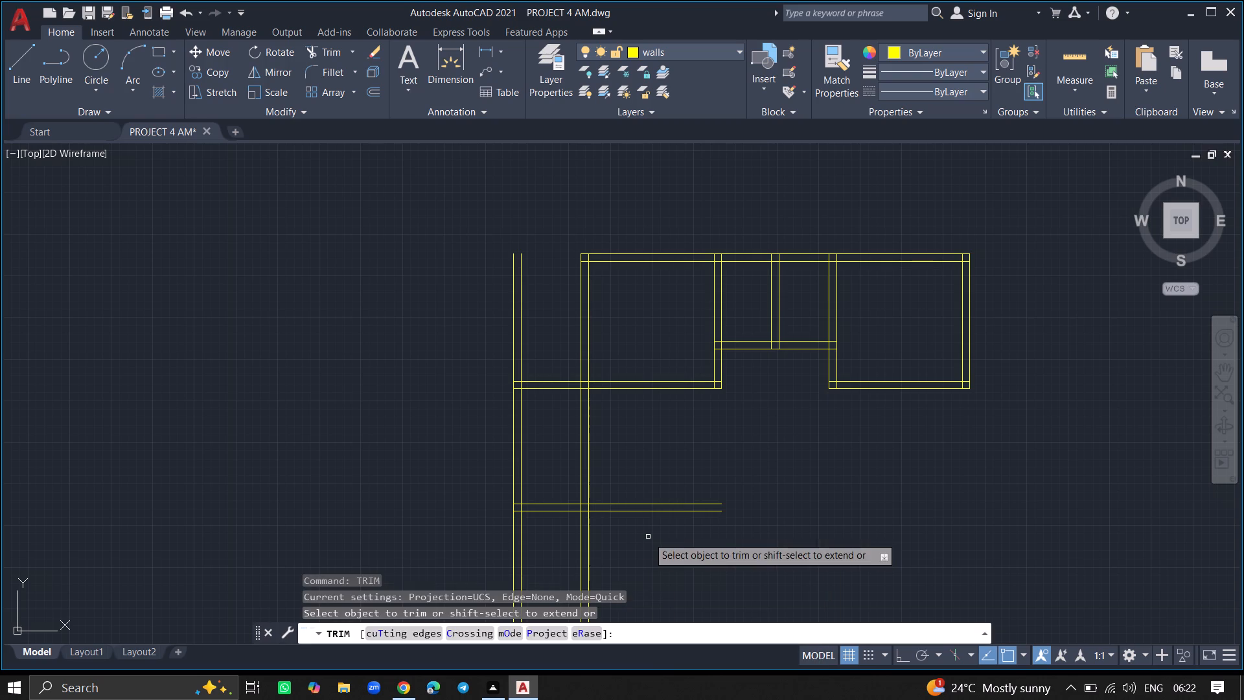
pyautogui.click(649, 512)
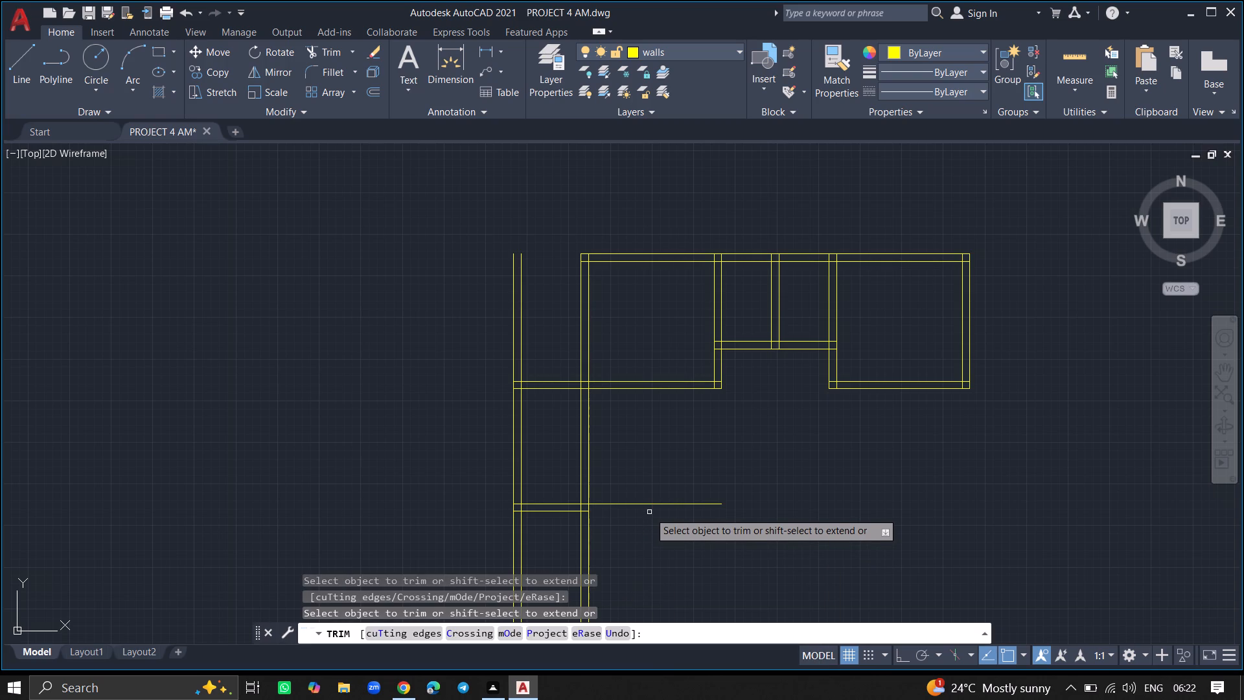
pyautogui.click(649, 504)
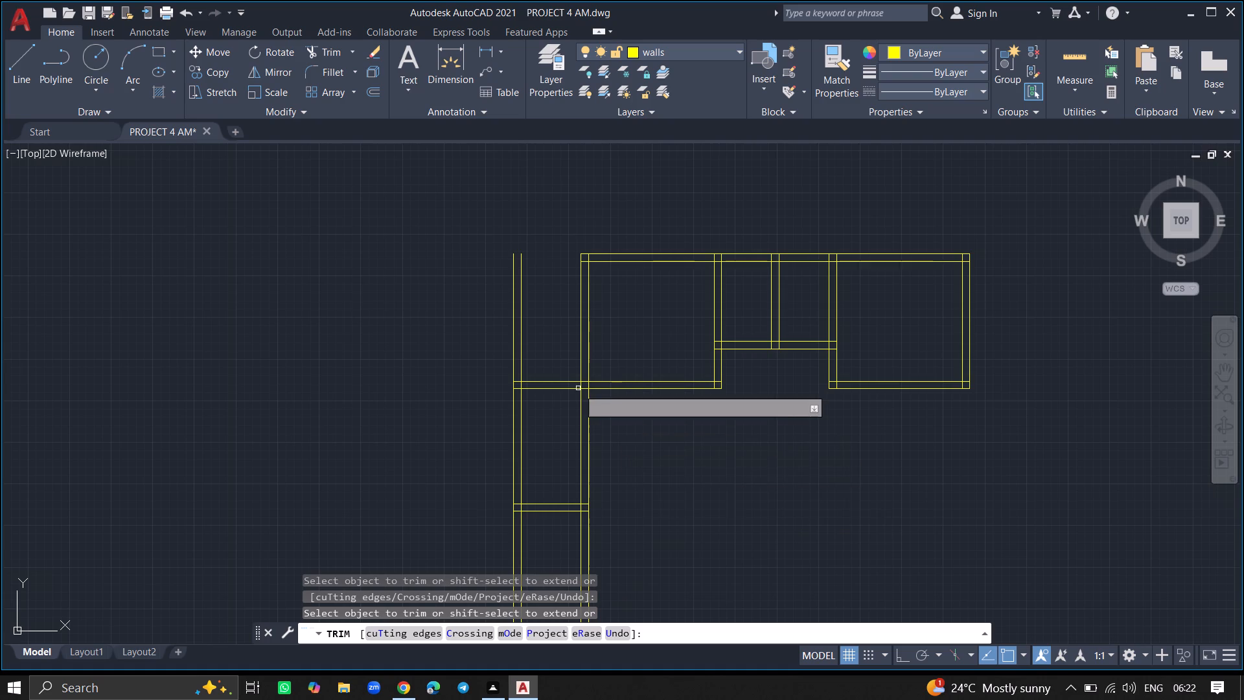
# Trim the projecting wall's two vertical lines above its top wall and below its bottom wall.
pyautogui.click(522, 337)
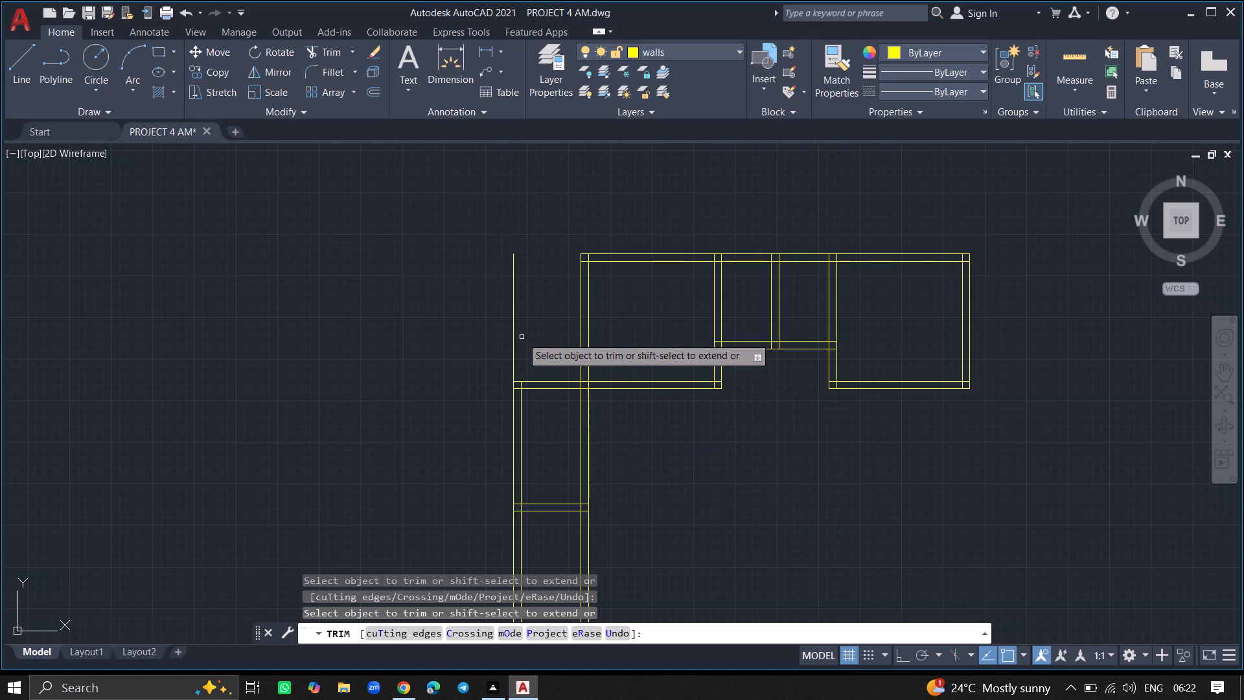
pyautogui.click(515, 337)
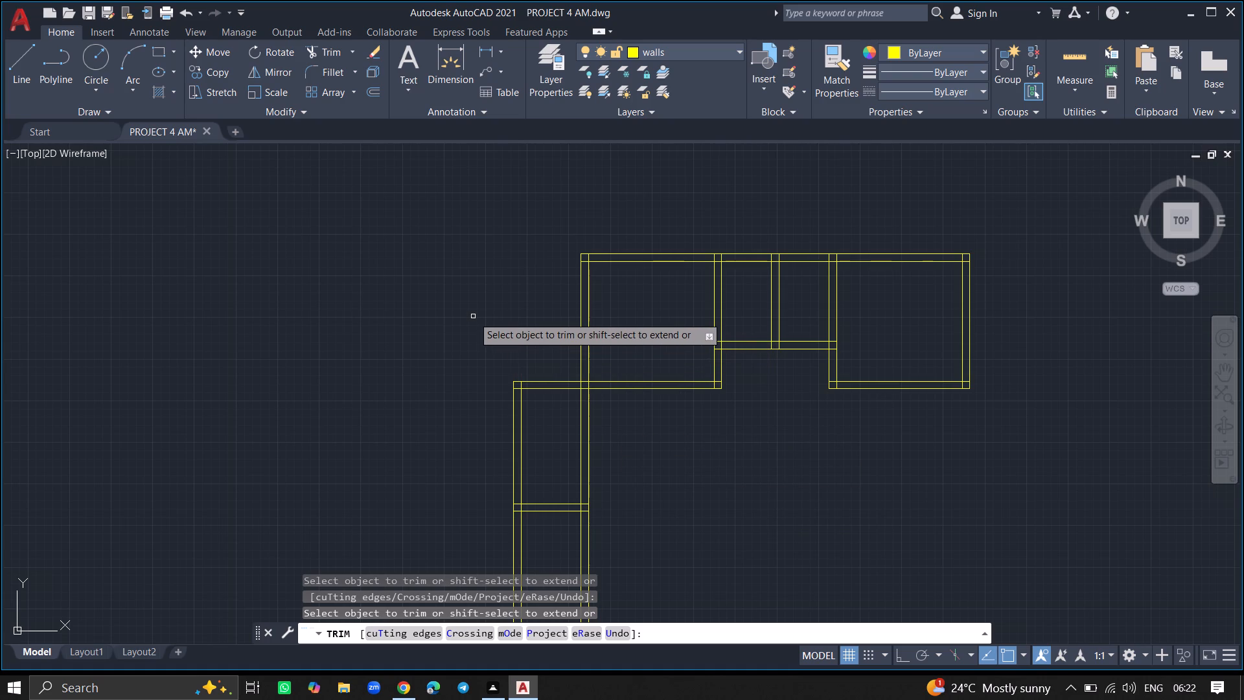
pyautogui.keyDown('ctrl'); pyautogui.scroll(-5, 455, 305); pyautogui.keyUp('ctrl')
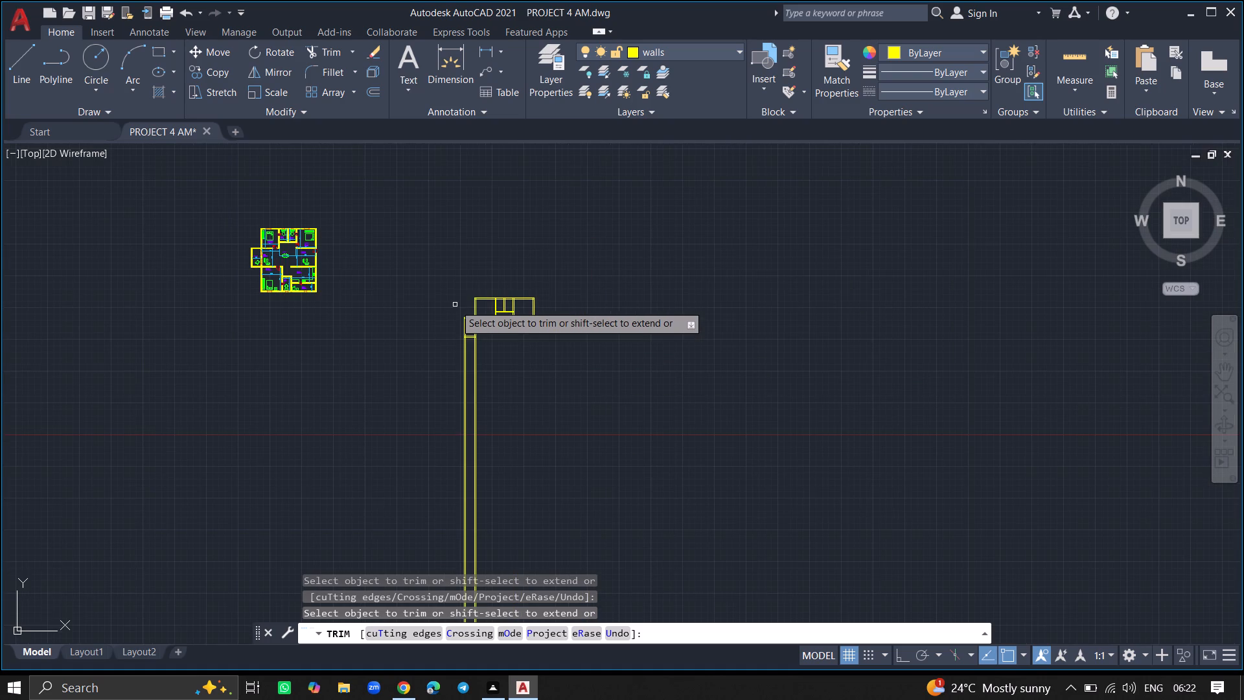
pyautogui.keyDown('ctrl'); pyautogui.scroll(5, 441, 389); pyautogui.keyUp('ctrl')
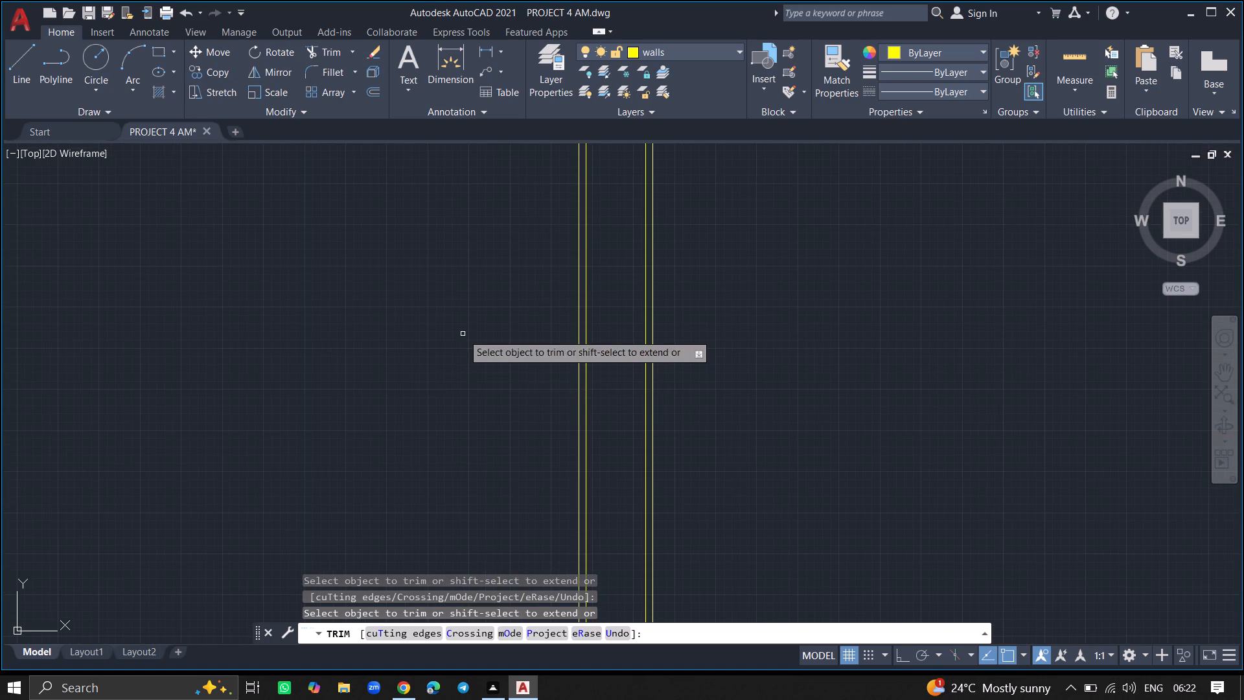
pyautogui.keyDown('ctrl'); pyautogui.scroll(-3, 463, 334); pyautogui.keyUp('ctrl')
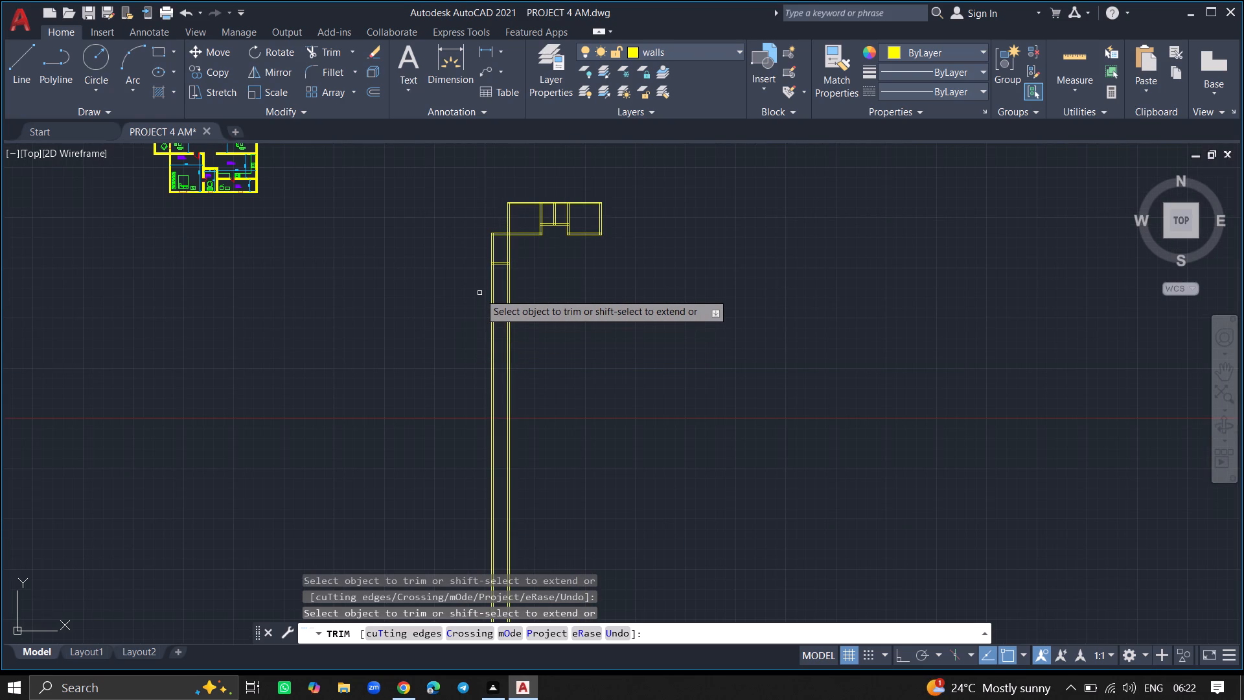
pyautogui.keyDown('ctrl'); pyautogui.scroll(4, 496, 251); pyautogui.keyUp('ctrl')
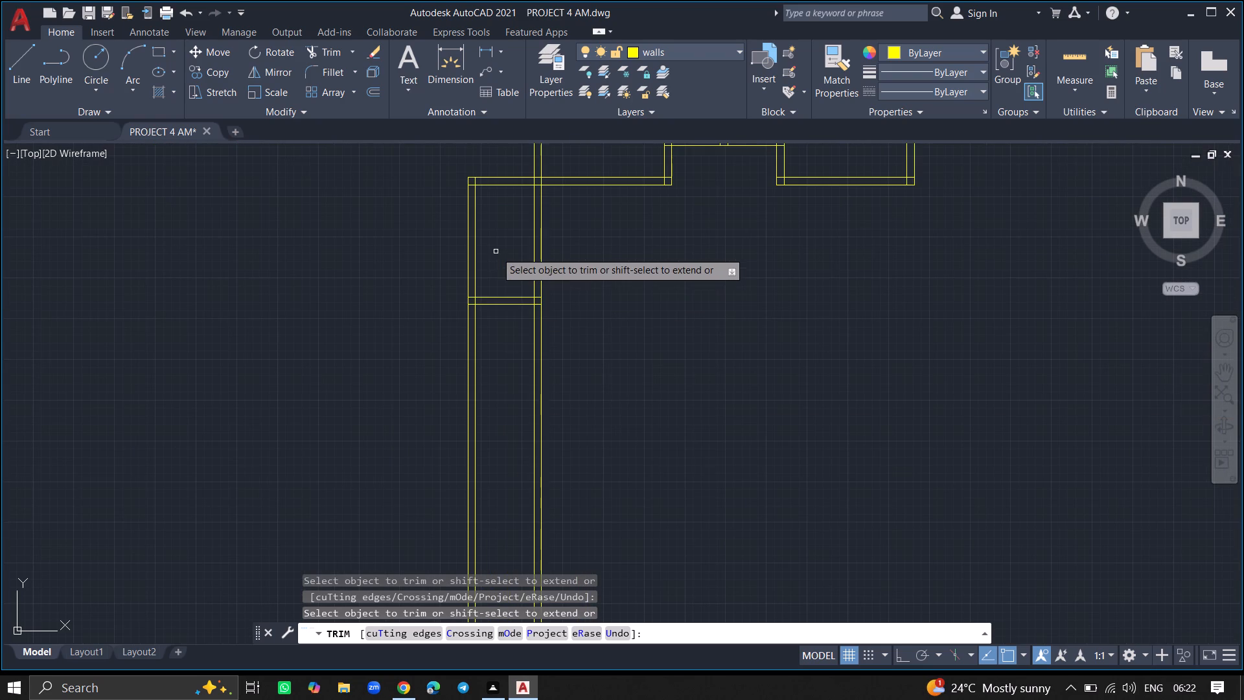
pyautogui.click(475, 333)
pyautogui.click(468, 333)
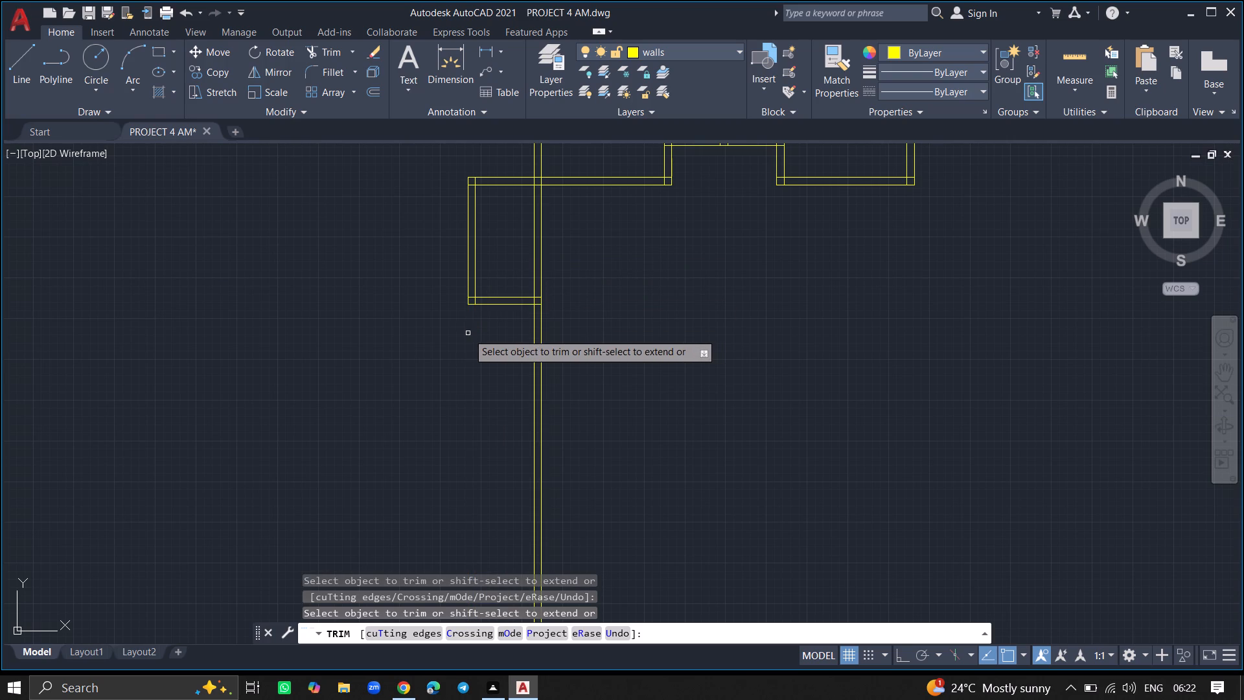
pyautogui.press('Return')
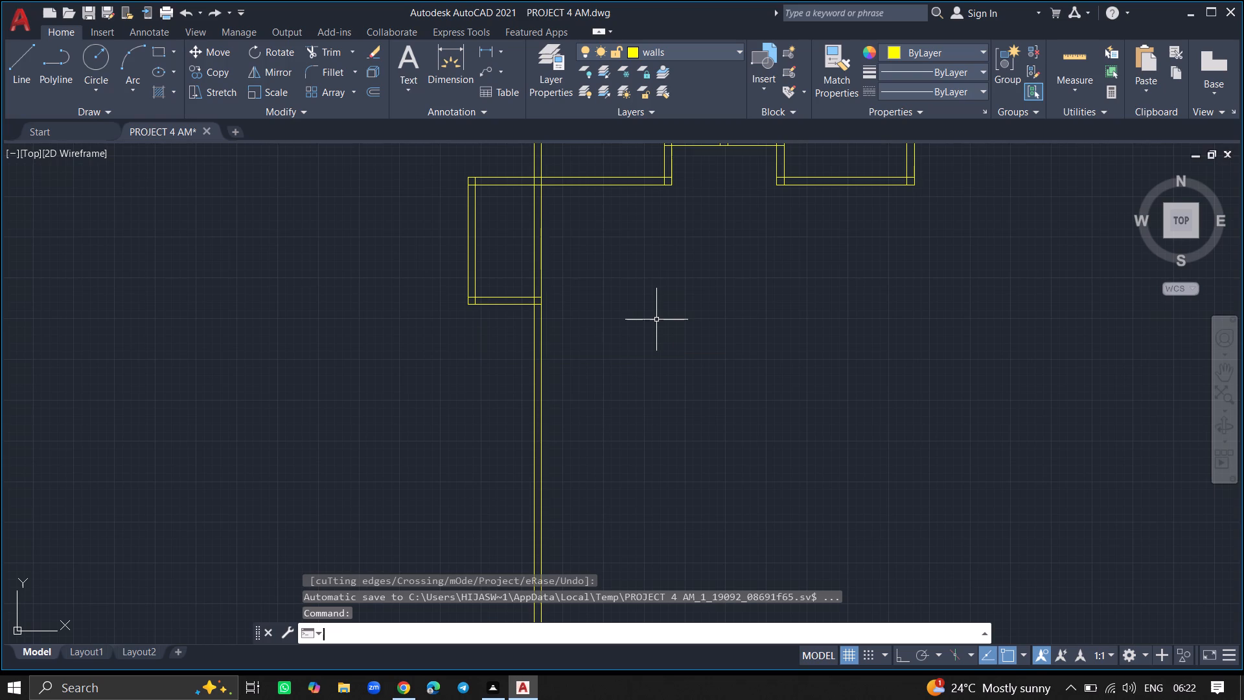
# Offset the long west wall's inner (east) line 10' eastward.
pyautogui.press('o')
pyautogui.write('FFSET')
pyautogui.press('Return')
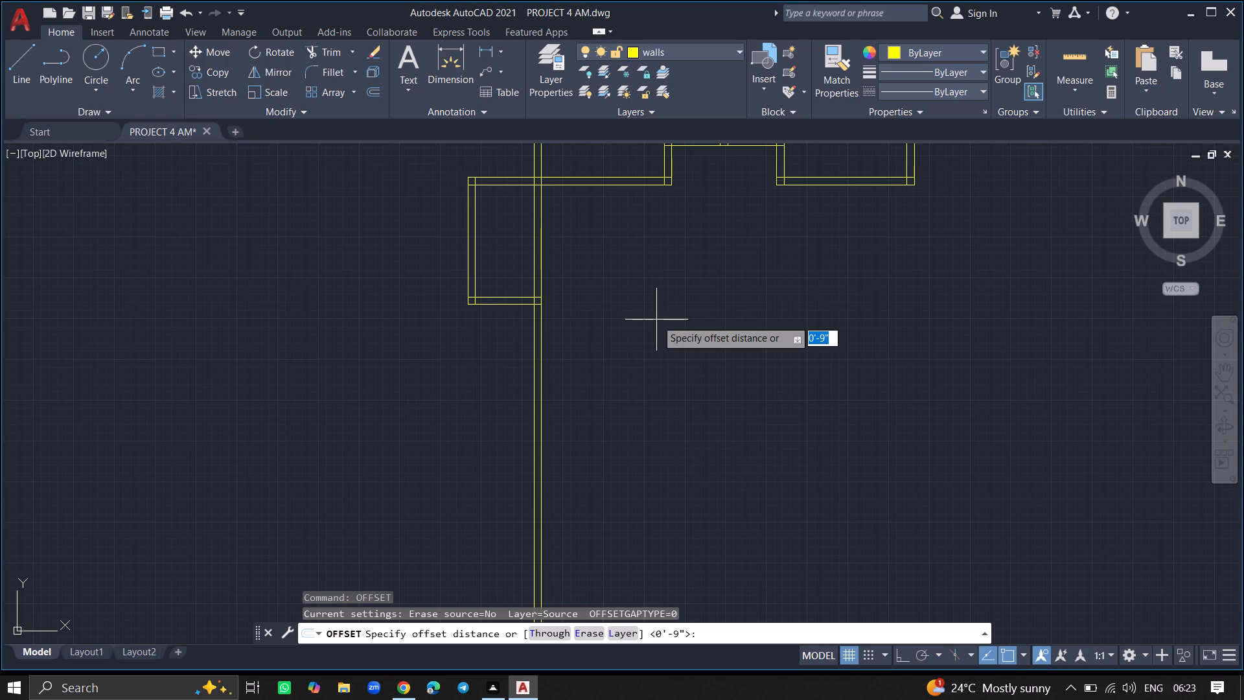
pyautogui.press('1')
pyautogui.write("0'")
pyautogui.press('Return')
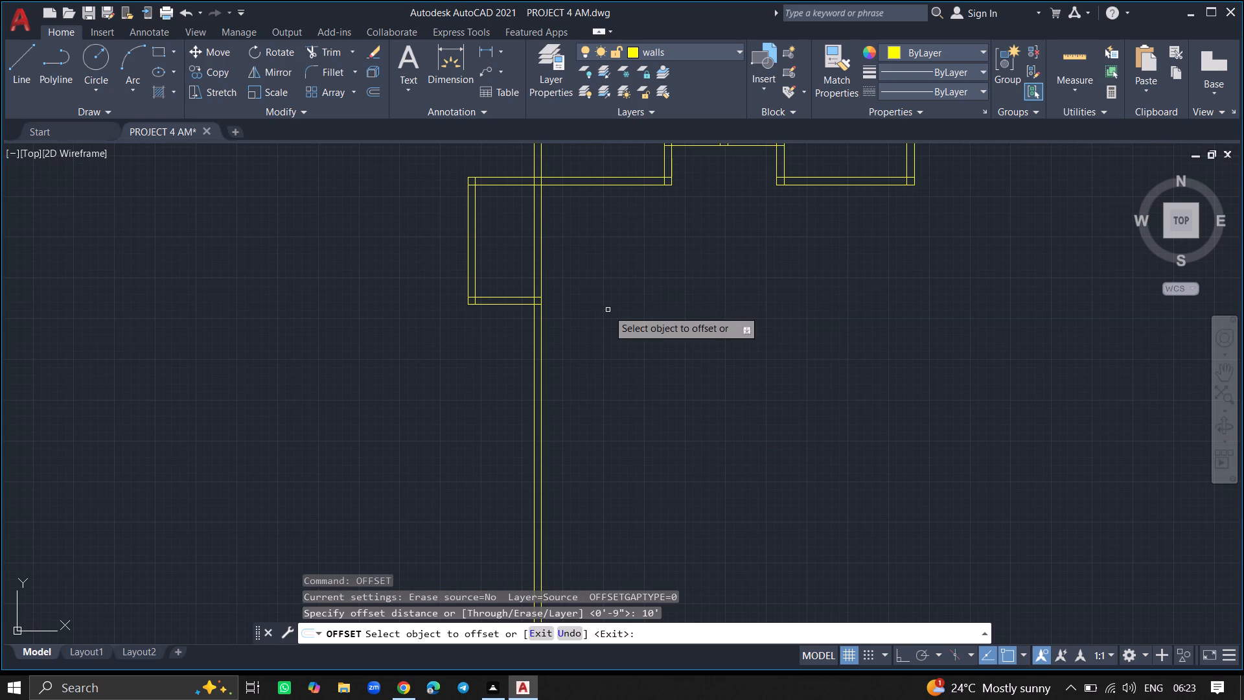
pyautogui.moveTo(540, 281); pyautogui.dragTo(550, 281)
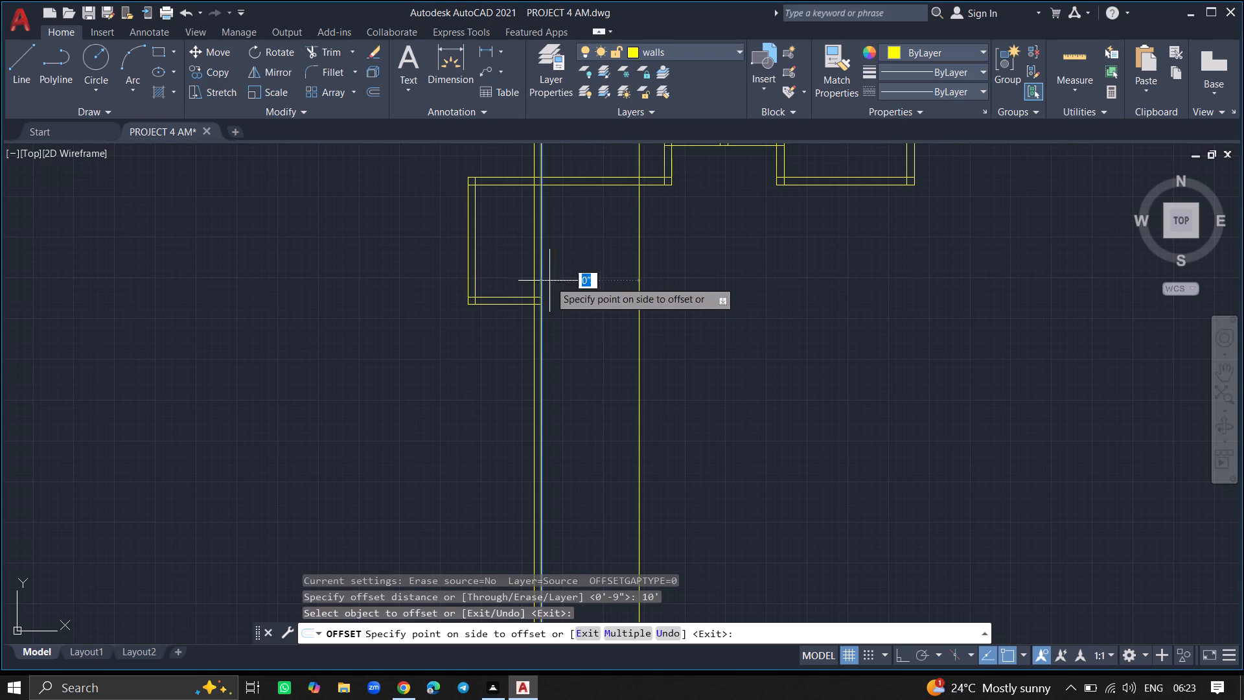
pyautogui.moveTo(550, 281); pyautogui.dragTo(596, 283)
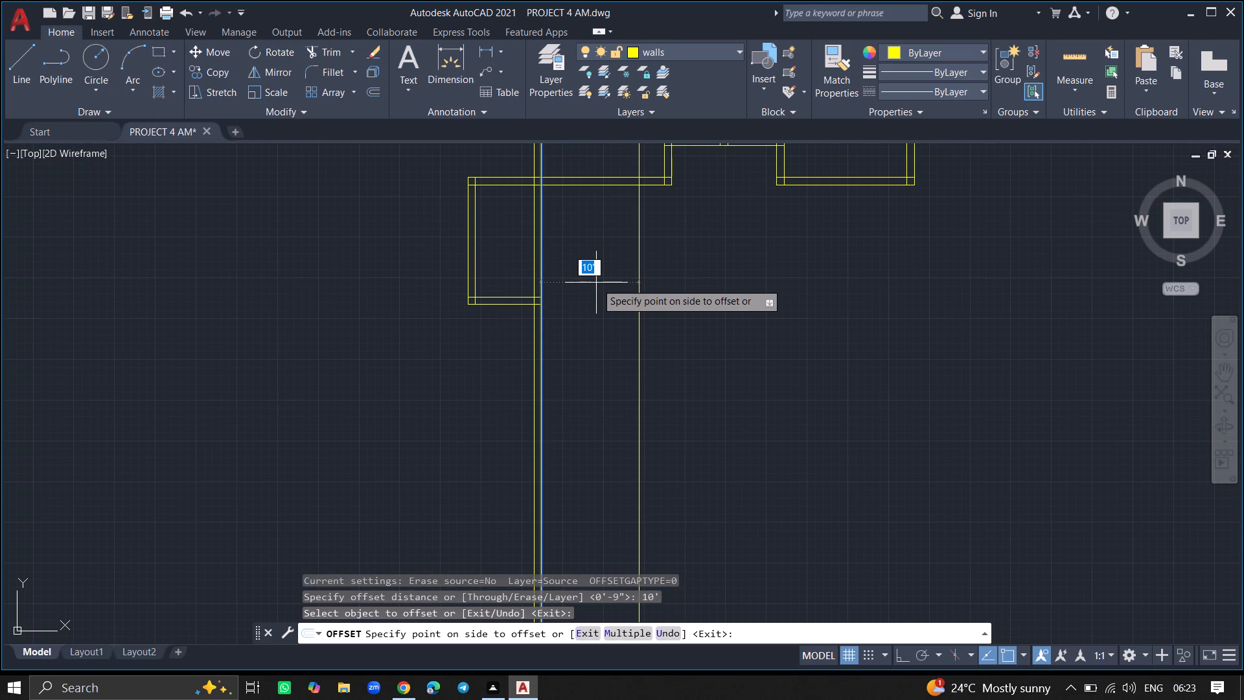
pyautogui.moveTo(596, 283); pyautogui.dragTo(599, 284)
pyautogui.click(599, 284)
pyautogui.press('Return')
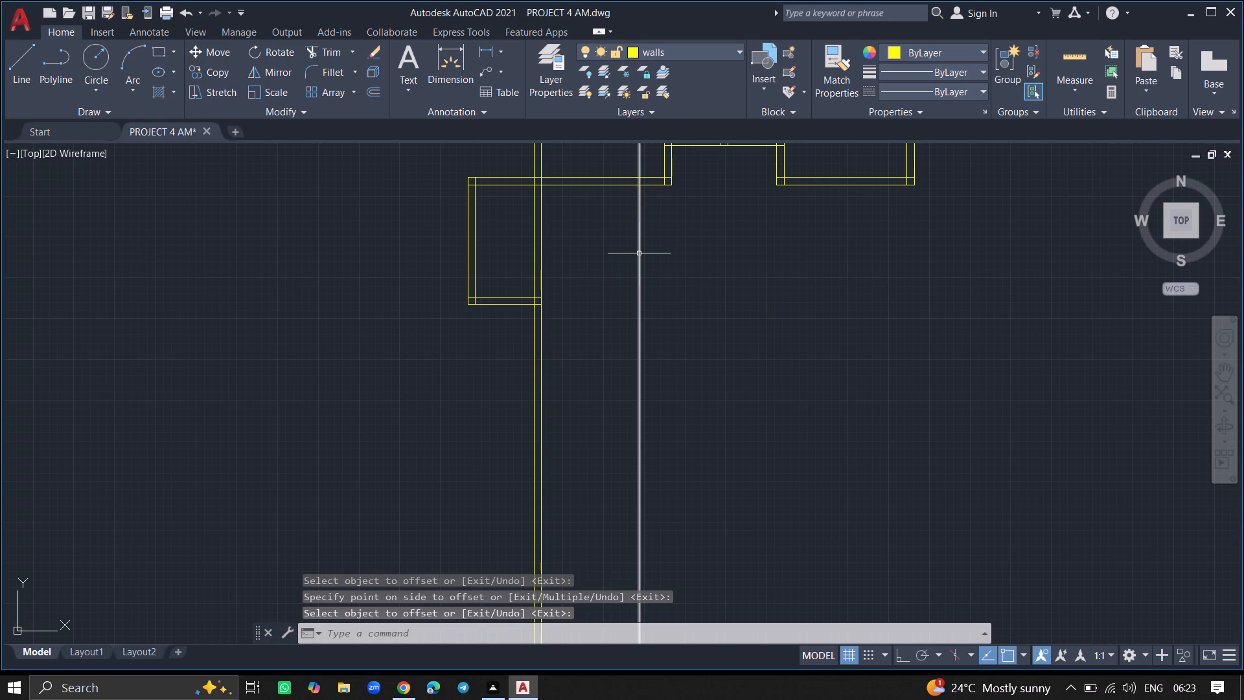
# Offset the new vertical line 9" eastward to give the wall its thickness.
pyautogui.press('o')
pyautogui.write('FF')
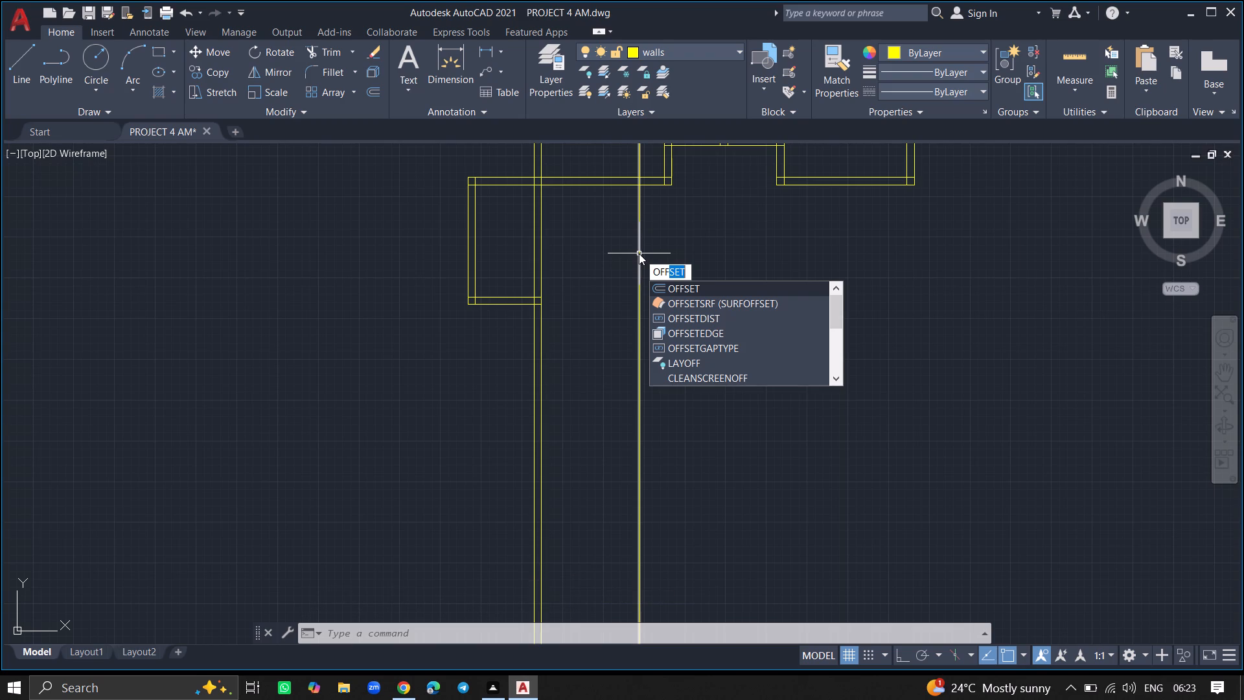
pyautogui.click(667, 288)
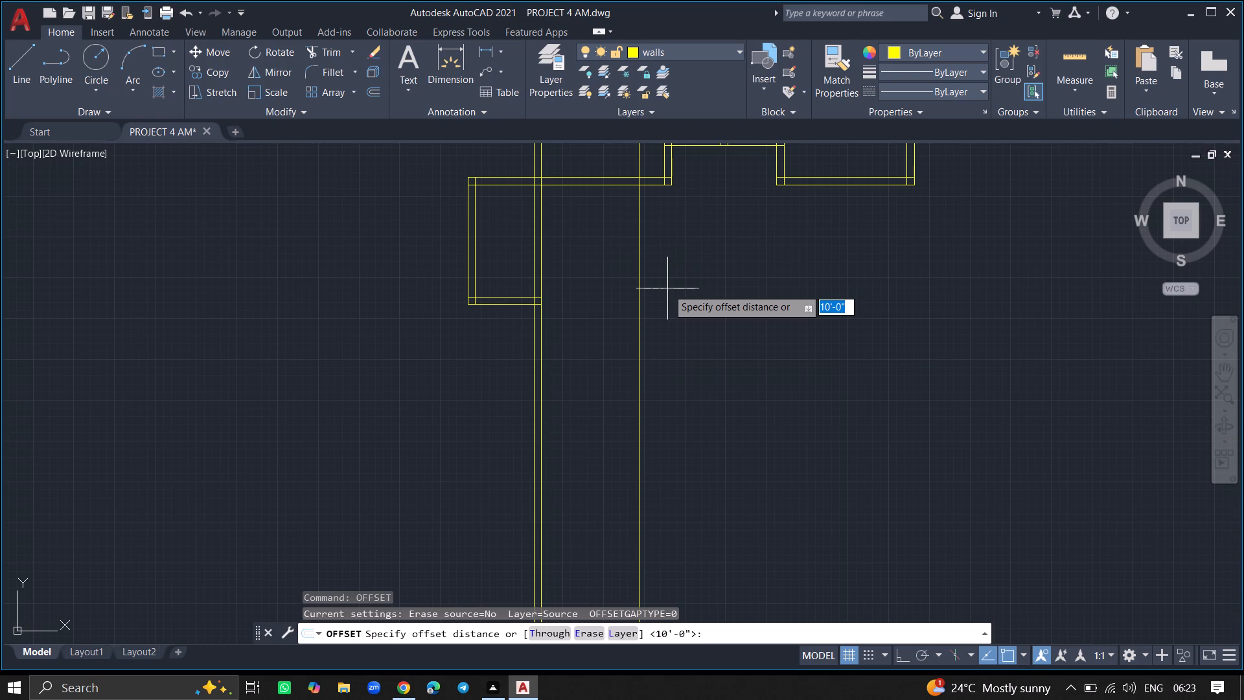
pyautogui.write('9"')
pyautogui.press('Return')
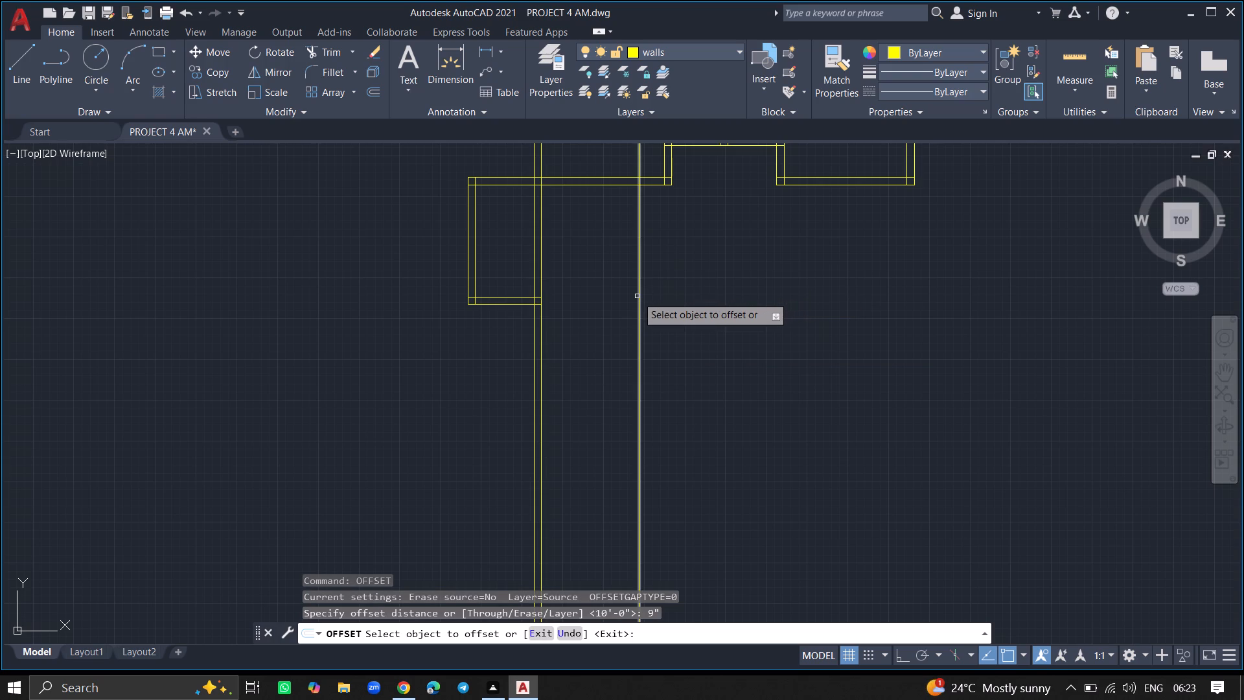
pyautogui.click(638, 297)
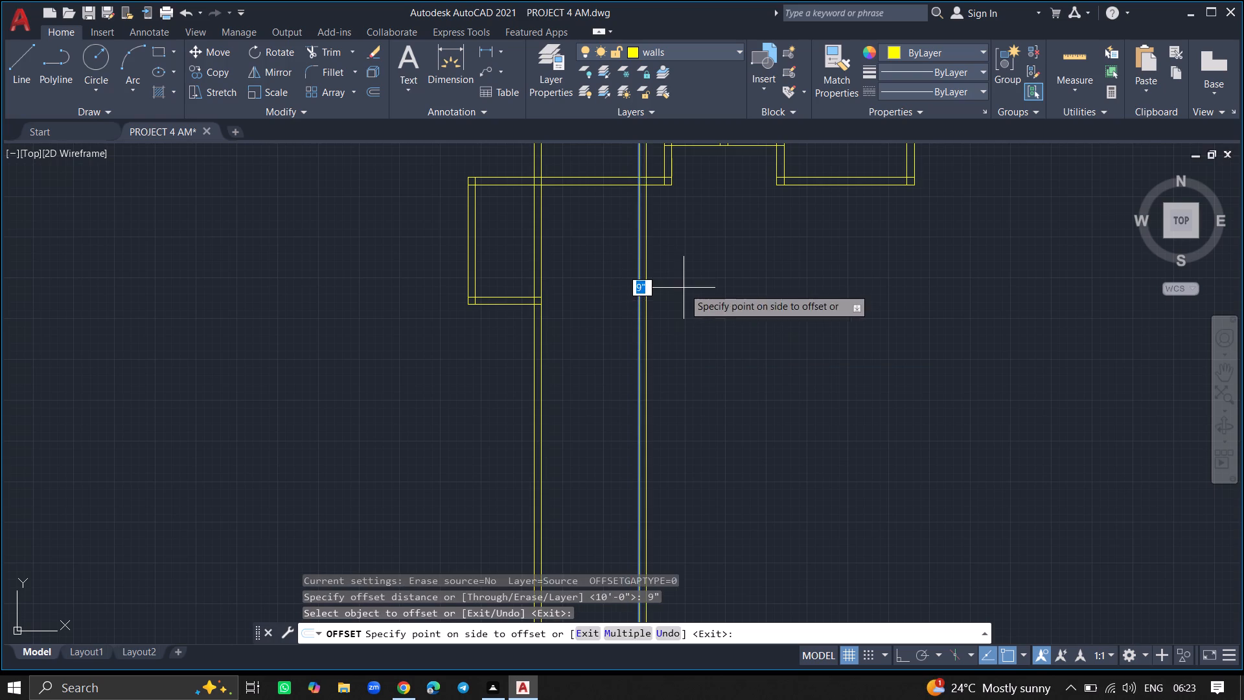
pyautogui.click(684, 288)
pyautogui.press('Return')
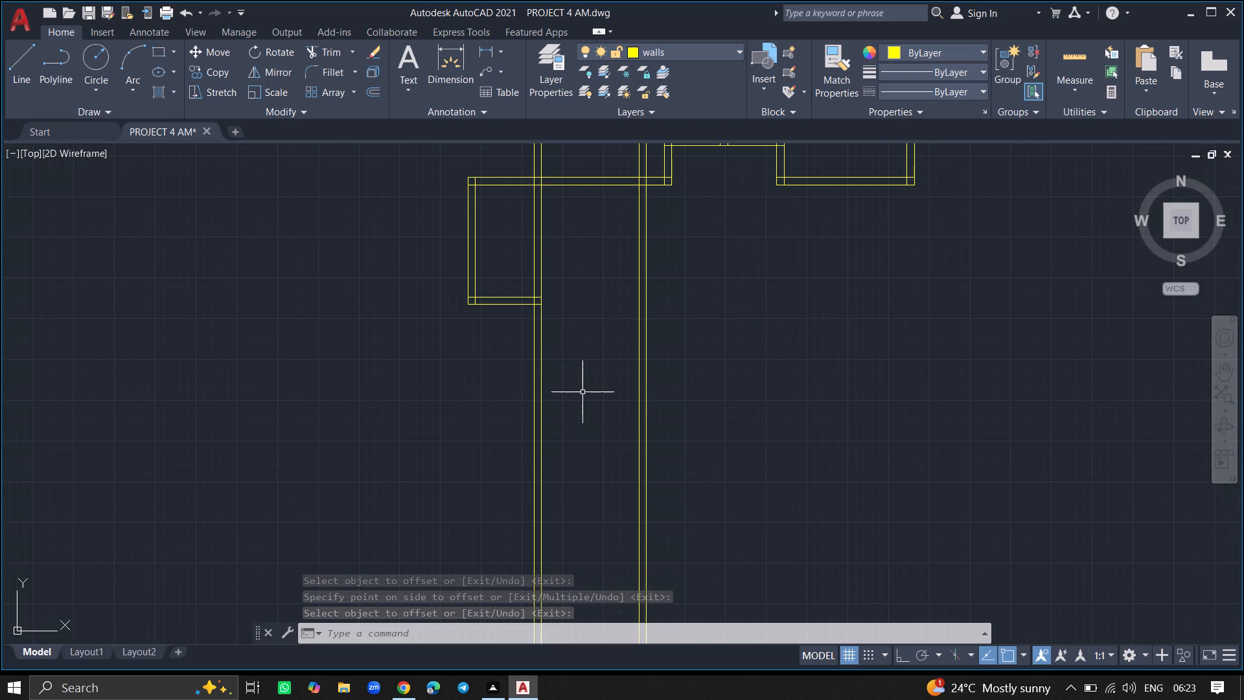
# Offset the lower line of the horizontal wall above the projection 11'6" southward, across the space between the two long vertical walls.
pyautogui.press('o')
pyautogui.write('FFSET')
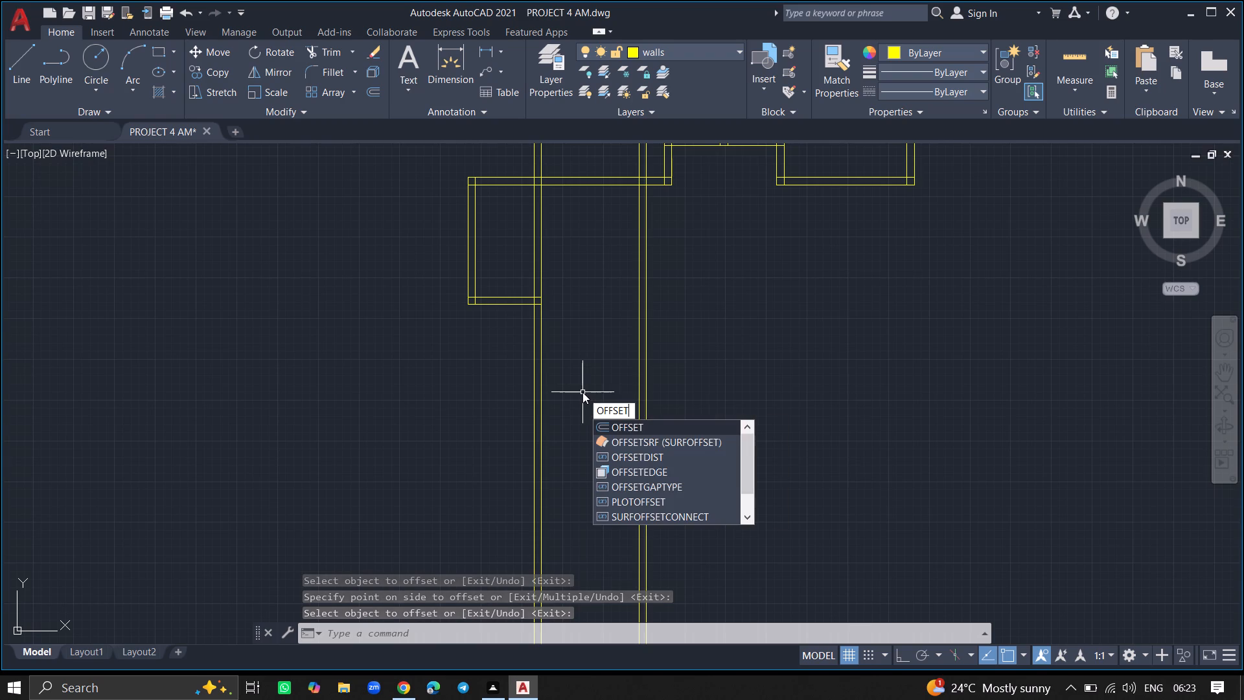
pyautogui.press('Return')
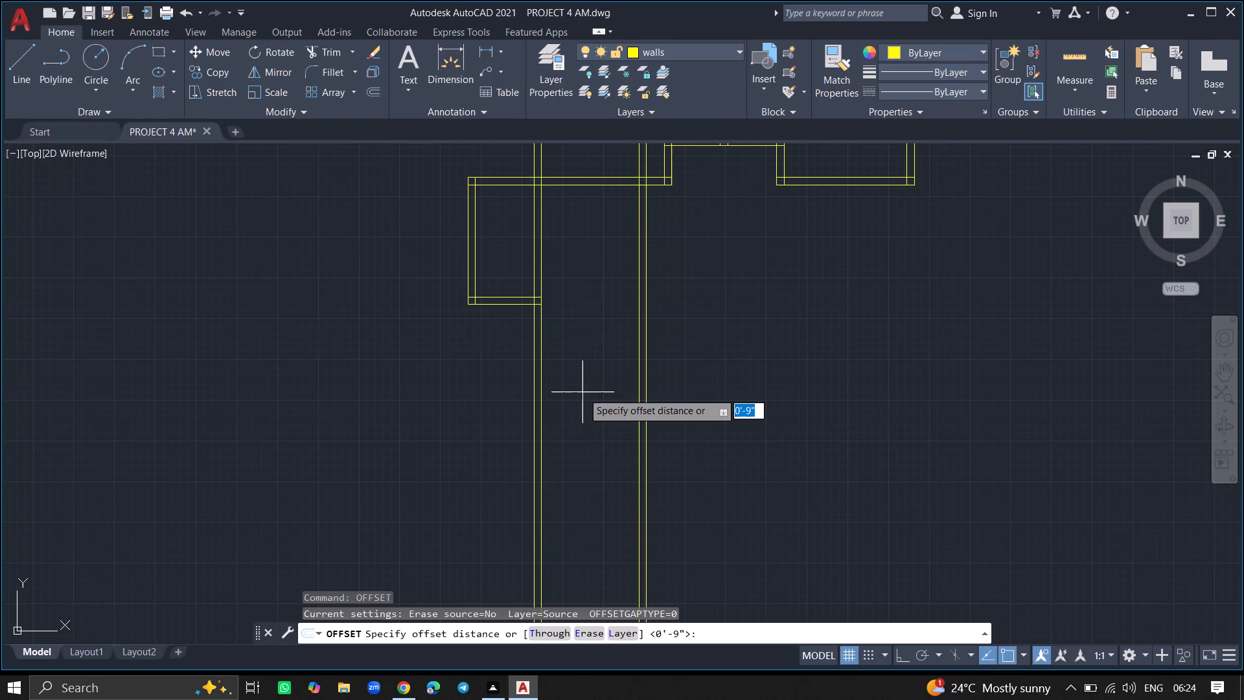
pyautogui.write("11'6")
pyautogui.hotkey('shift', '"')
pyautogui.press('Return')
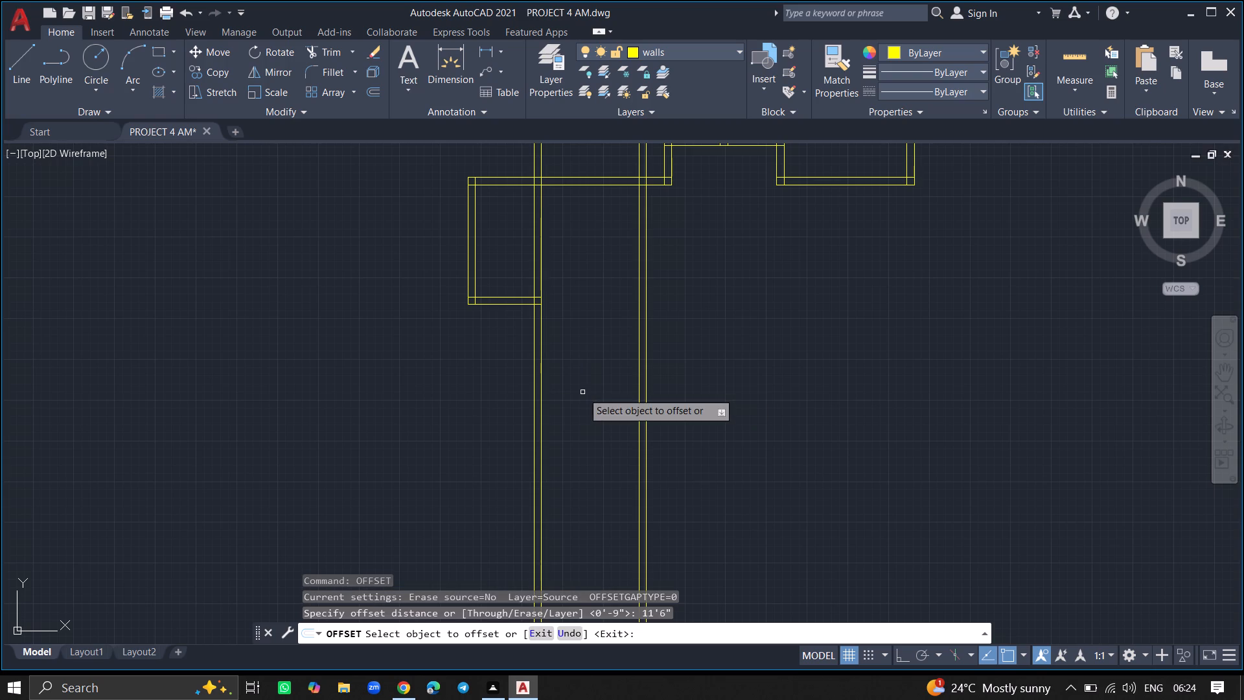
pyautogui.click(574, 183)
pyautogui.click(573, 292)
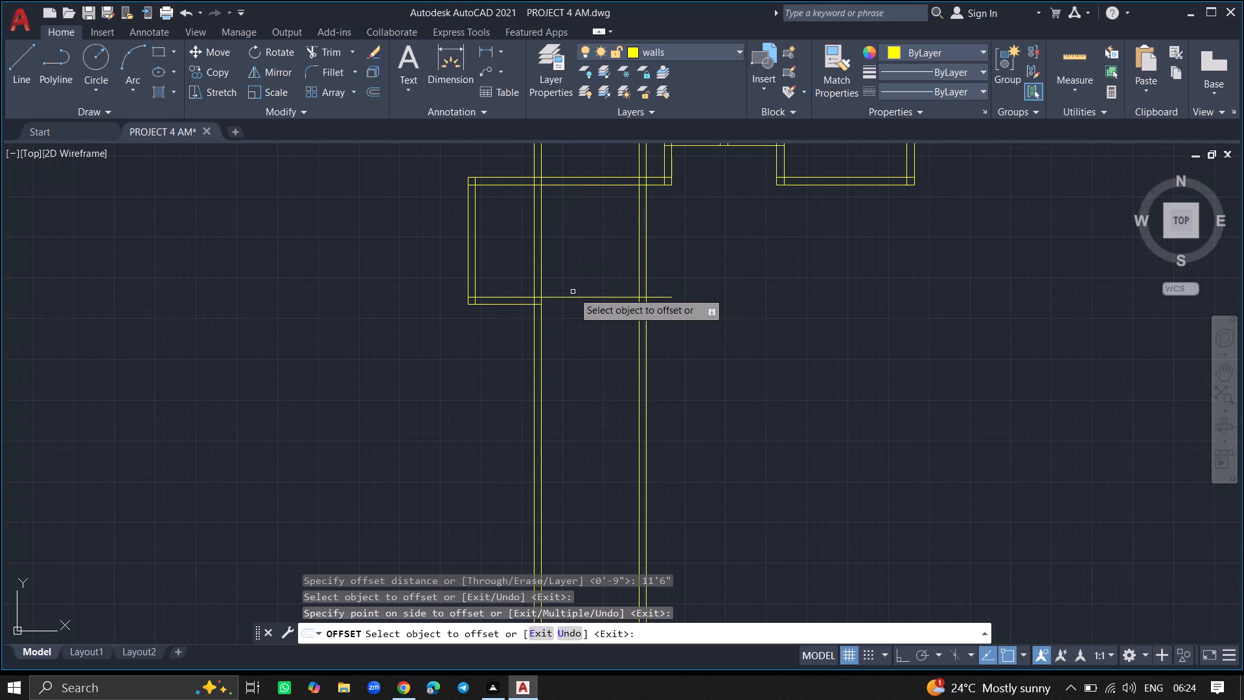
pyautogui.press('Return')
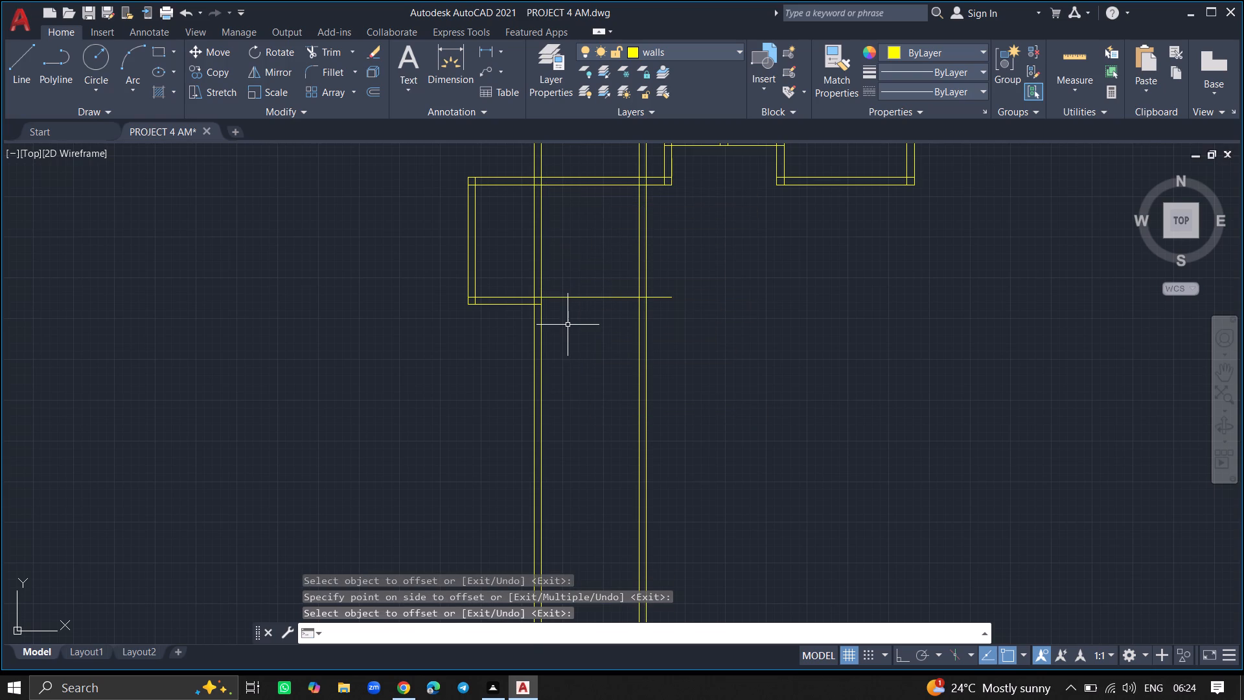
# Offset the new lower horizontal line 9" southward to complete the room's bottom wall.
pyautogui.keyDown('ctrl'); pyautogui.scroll(7, 567, 305); pyautogui.keyUp('ctrl')
pyautogui.keyDown('ctrl'); pyautogui.scroll(-3, 567, 305); pyautogui.keyUp('ctrl')
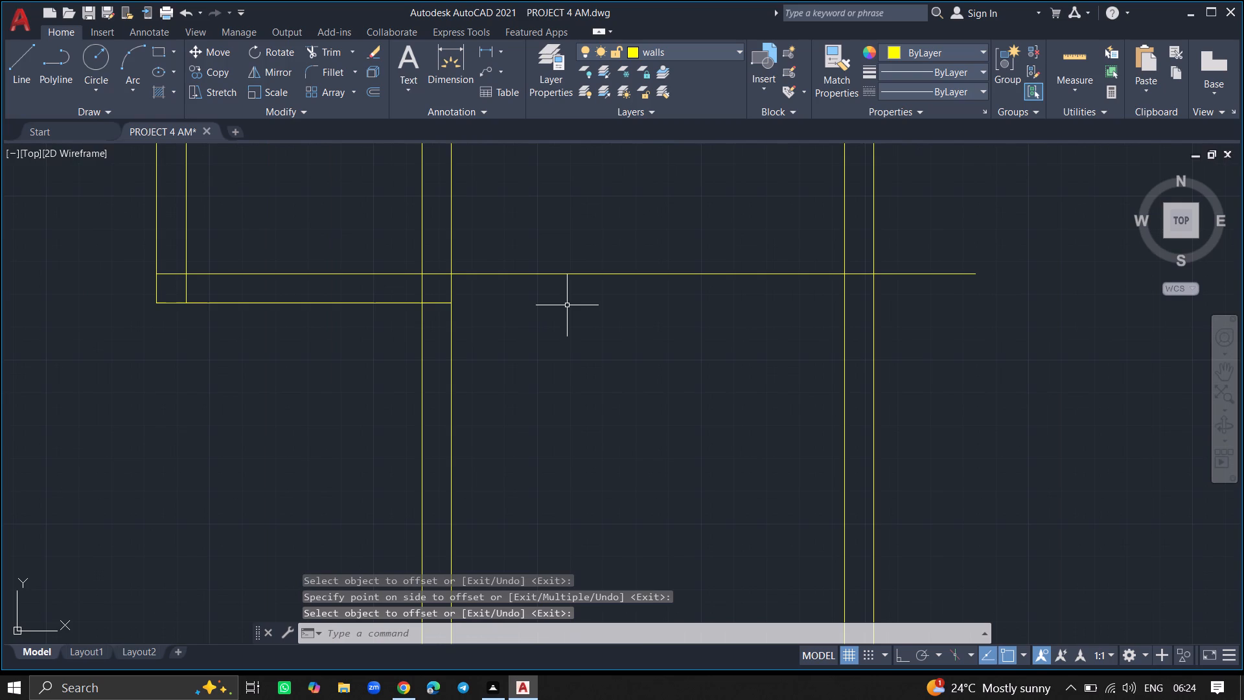
pyautogui.press('o')
pyautogui.write('FF')
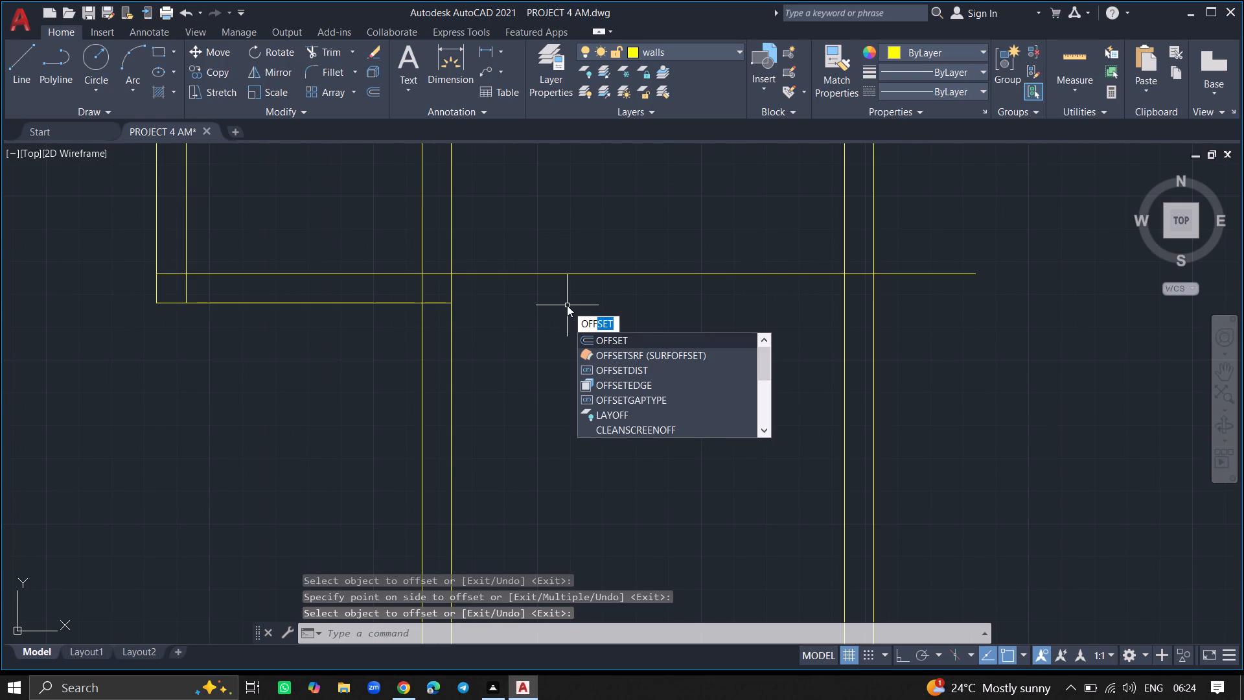
pyautogui.click(597, 337)
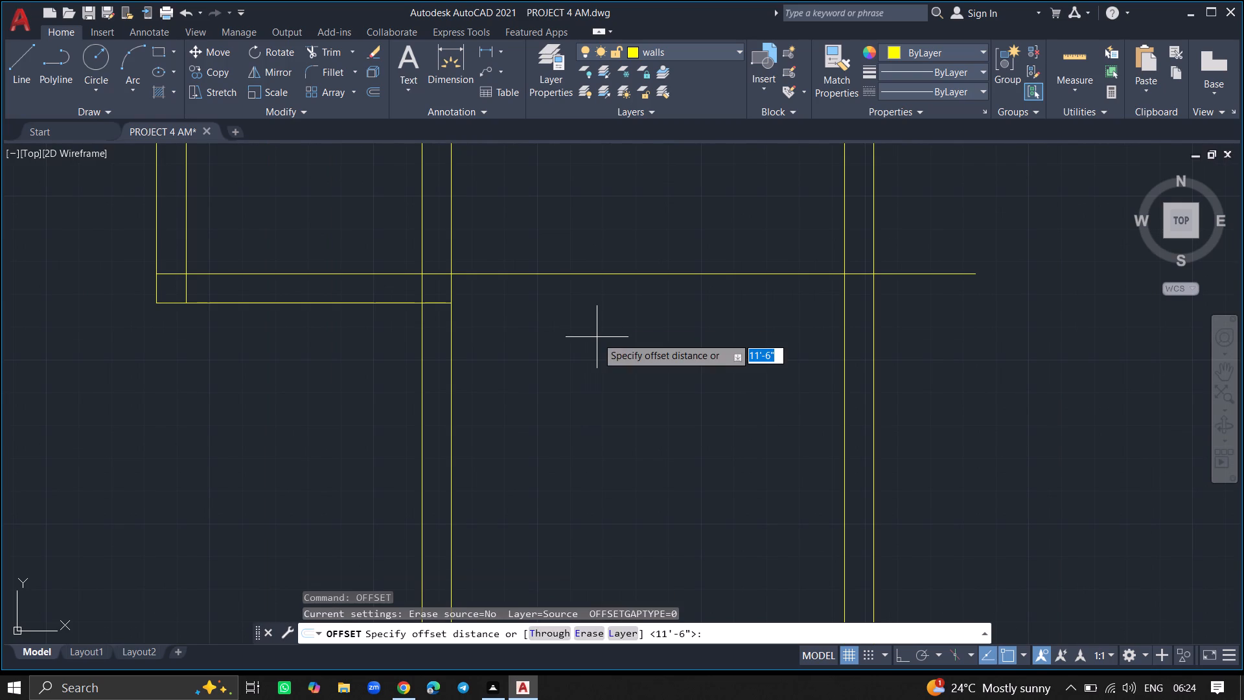
pyautogui.press('9')
pyautogui.hotkey('shift', '"')
pyautogui.press('Return')
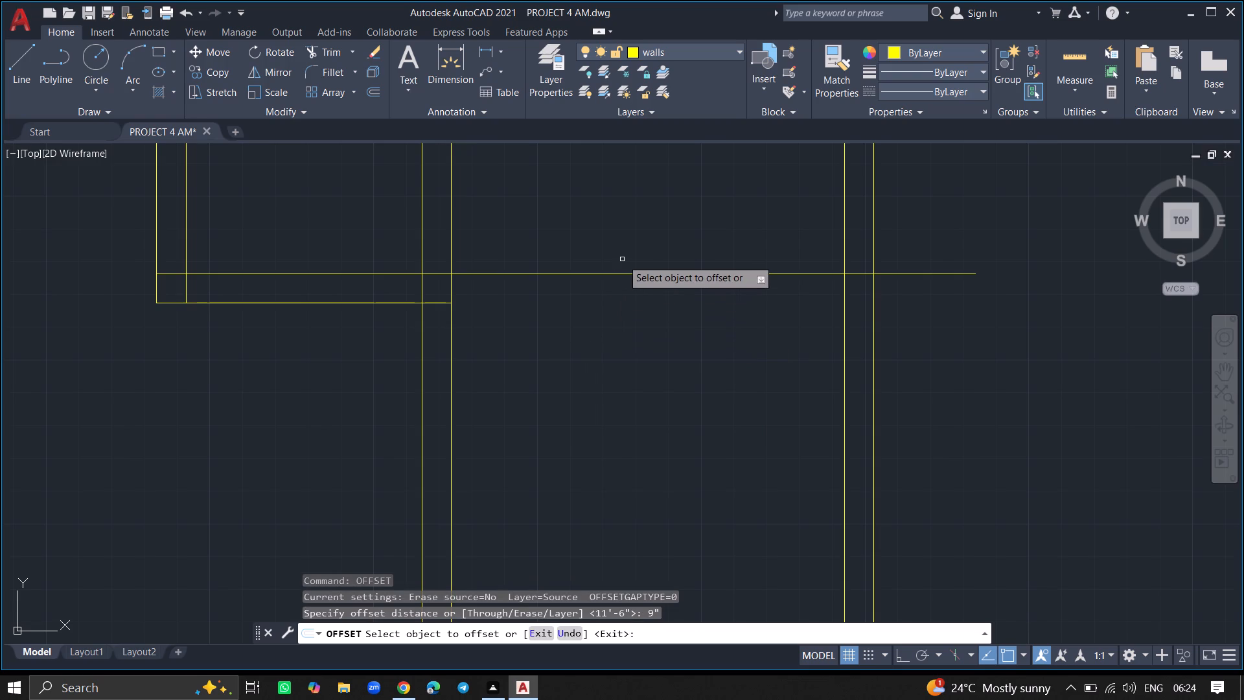
pyautogui.moveTo(621, 274); pyautogui.dragTo(620, 293)
pyautogui.click(620, 293)
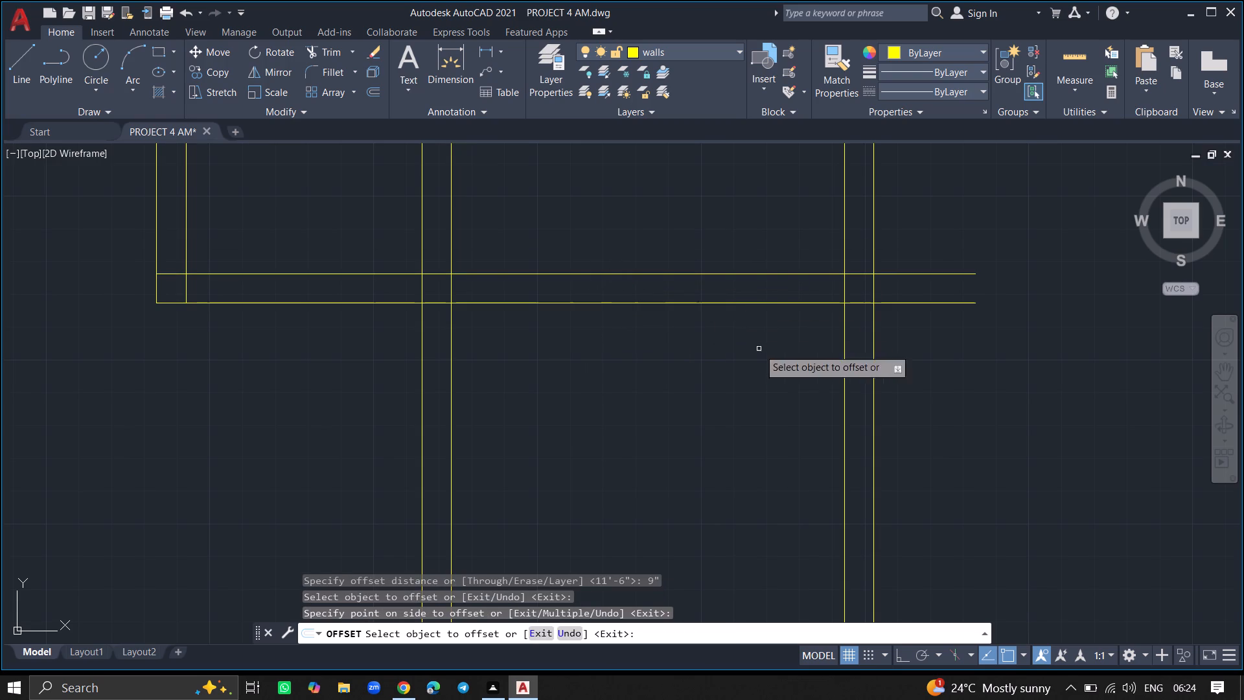
pyautogui.press('Return')
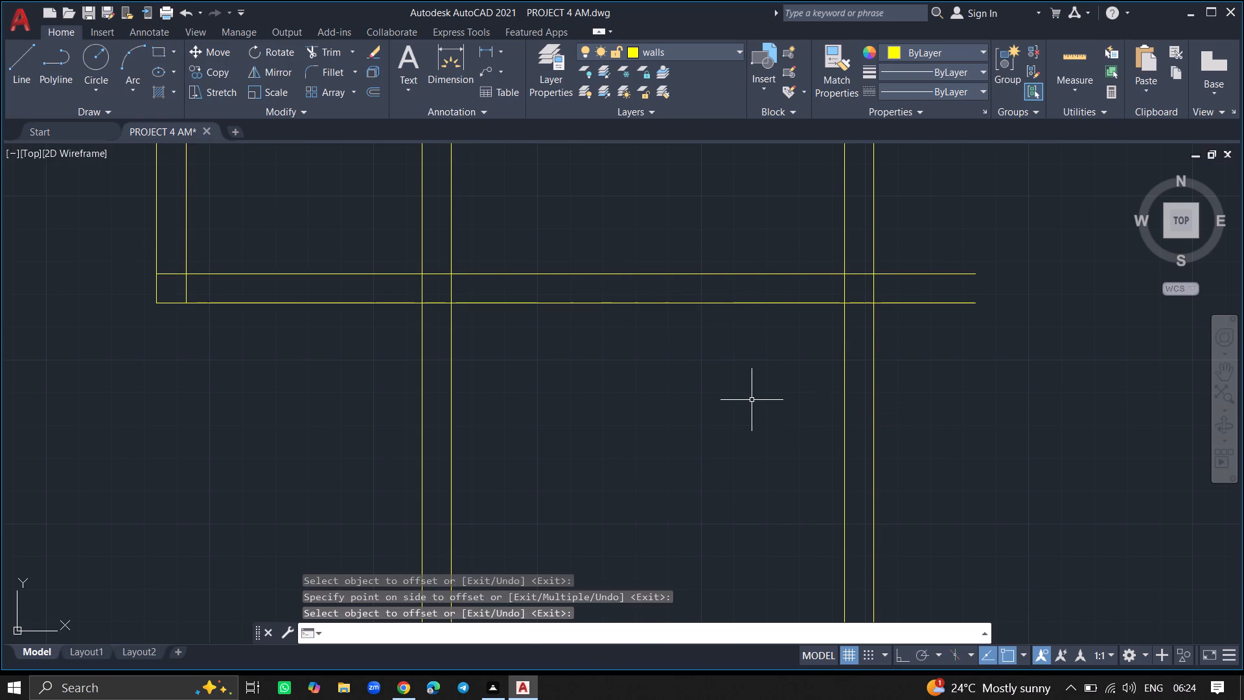
# Trim both lines of the new bottom wall where they run east past the new vertical wall.
pyautogui.write('TR')
pyautogui.write('IM')
pyautogui.press('Return')
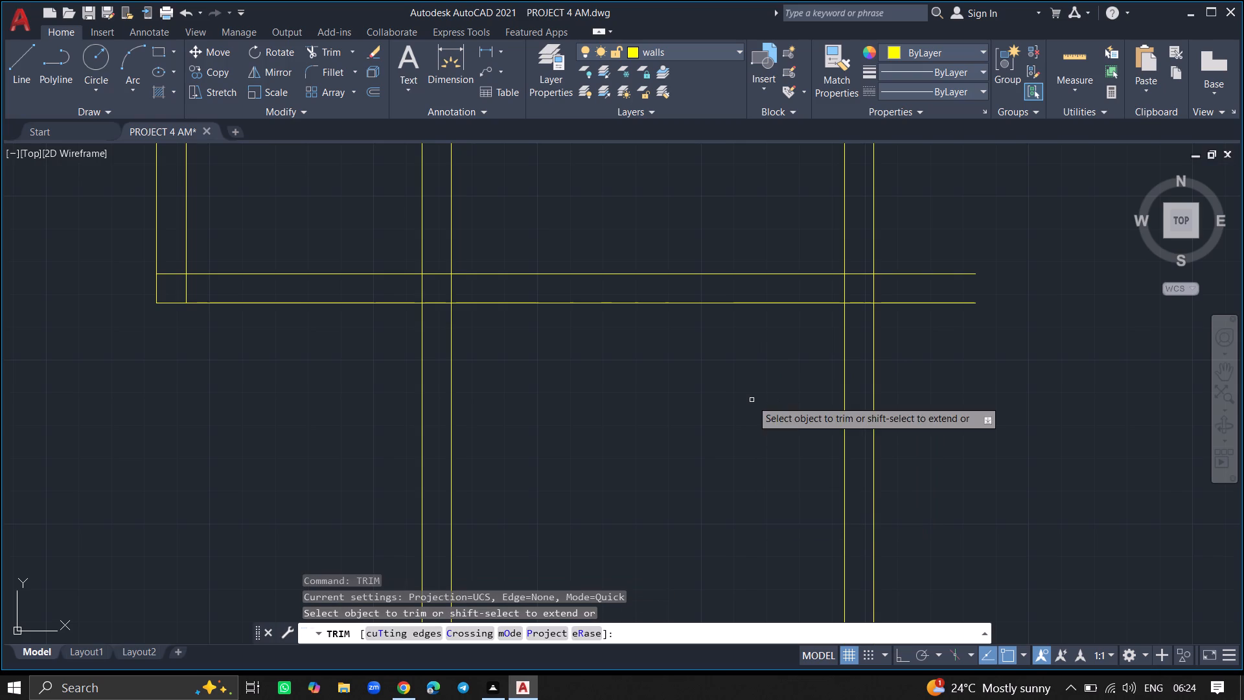
pyautogui.click(893, 305)
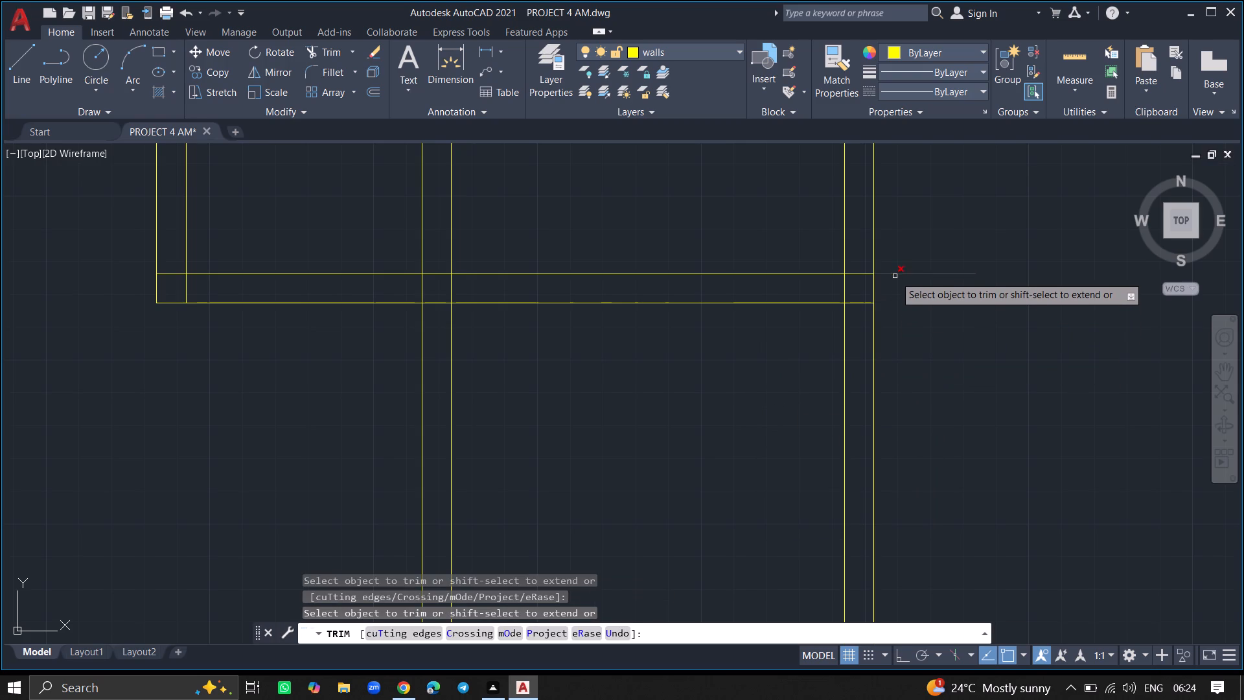
pyautogui.click(895, 274)
# Trim the new vertical wall's two lines above the room's top wall, including the short pieces inside the northernmost wall.
pyautogui.keyDown('ctrl'); pyautogui.scroll(-1, 895, 274); pyautogui.keyUp('ctrl')
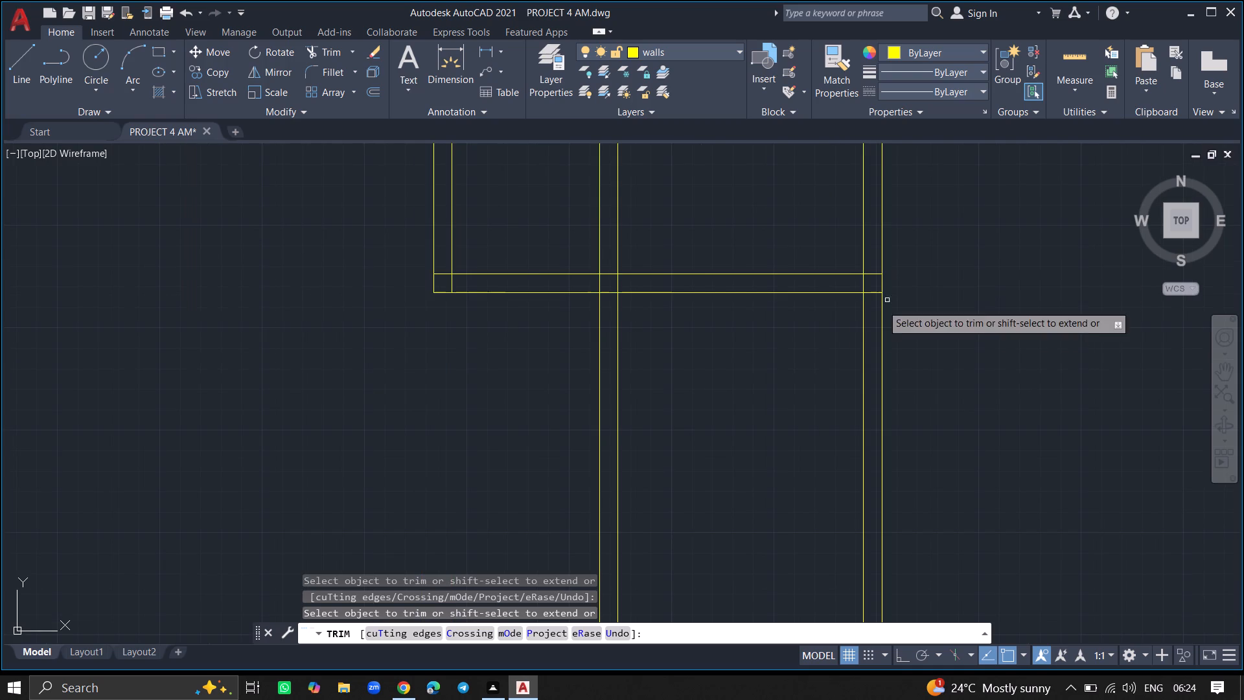
pyautogui.keyDown('ctrl'); pyautogui.scroll(-4, 799, 364); pyautogui.keyUp('ctrl')
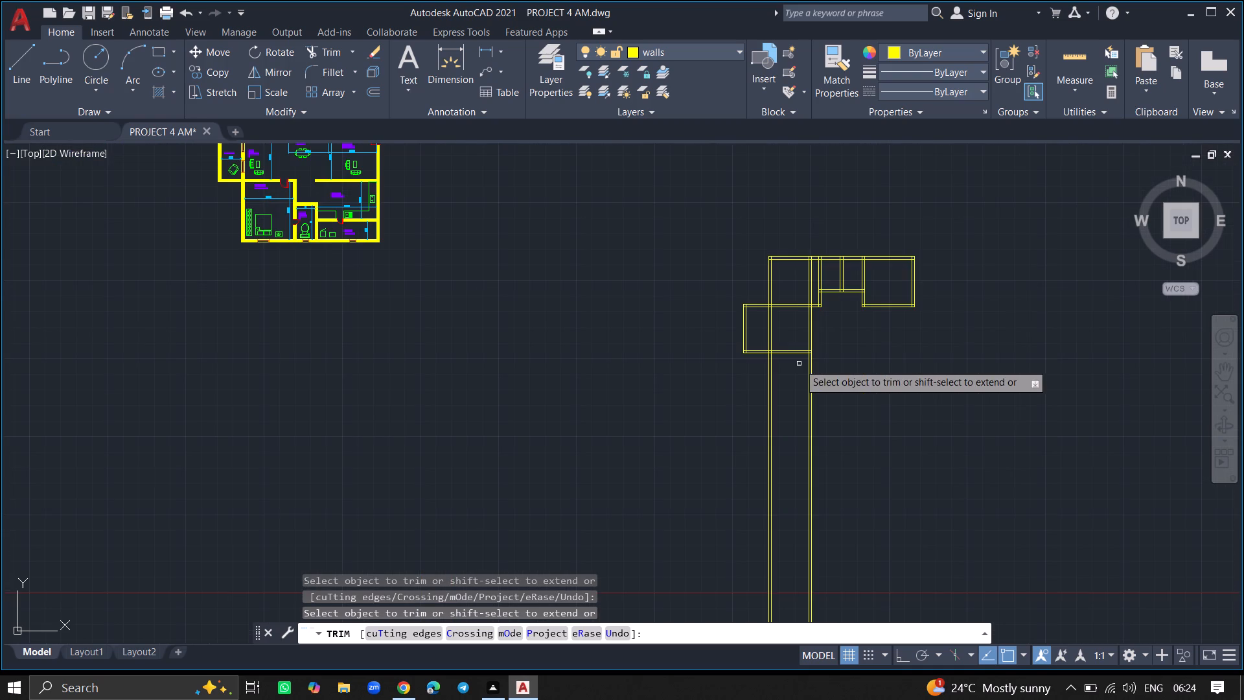
pyautogui.keyDown('ctrl'); pyautogui.scroll(3, 795, 325); pyautogui.keyUp('ctrl')
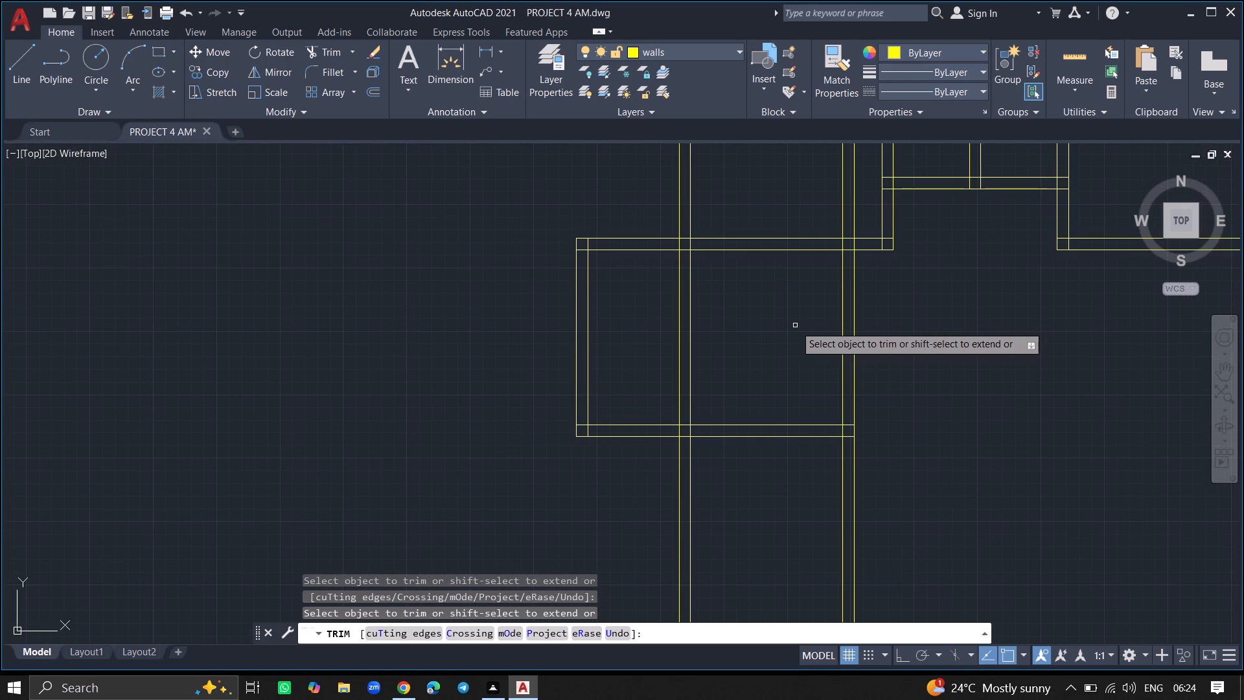
pyautogui.keyDown('ctrl'); pyautogui.scroll(-2, 795, 325); pyautogui.keyUp('ctrl')
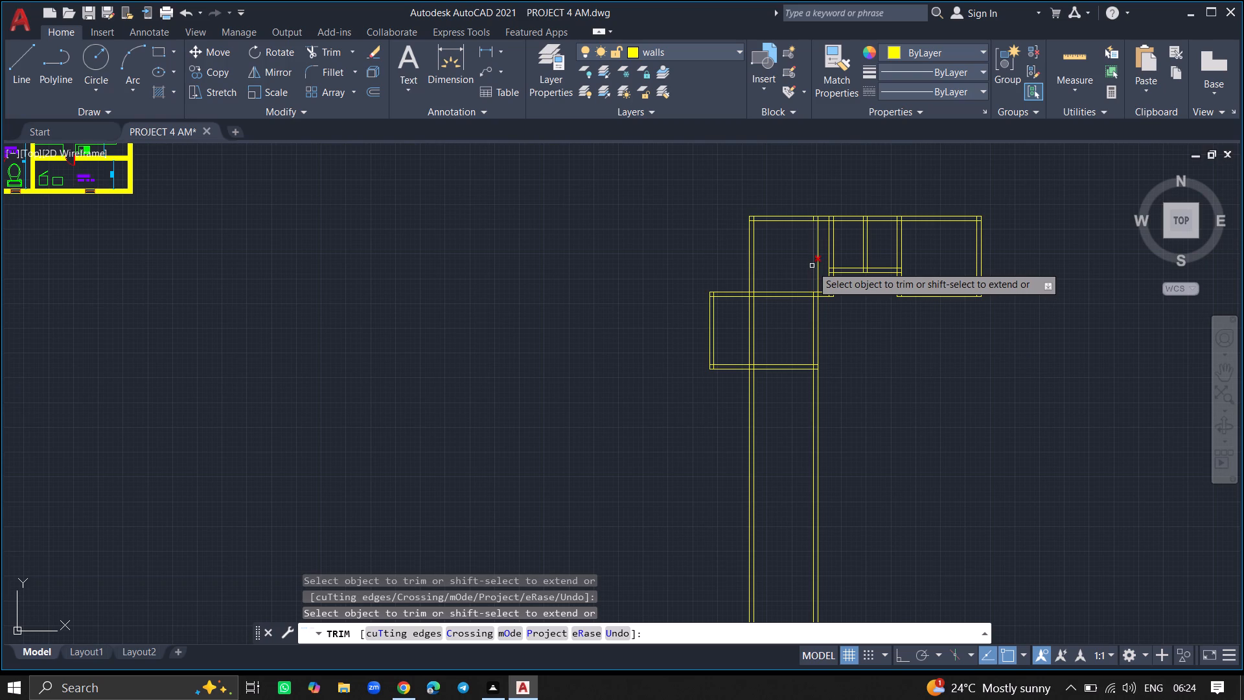
pyautogui.click(812, 266)
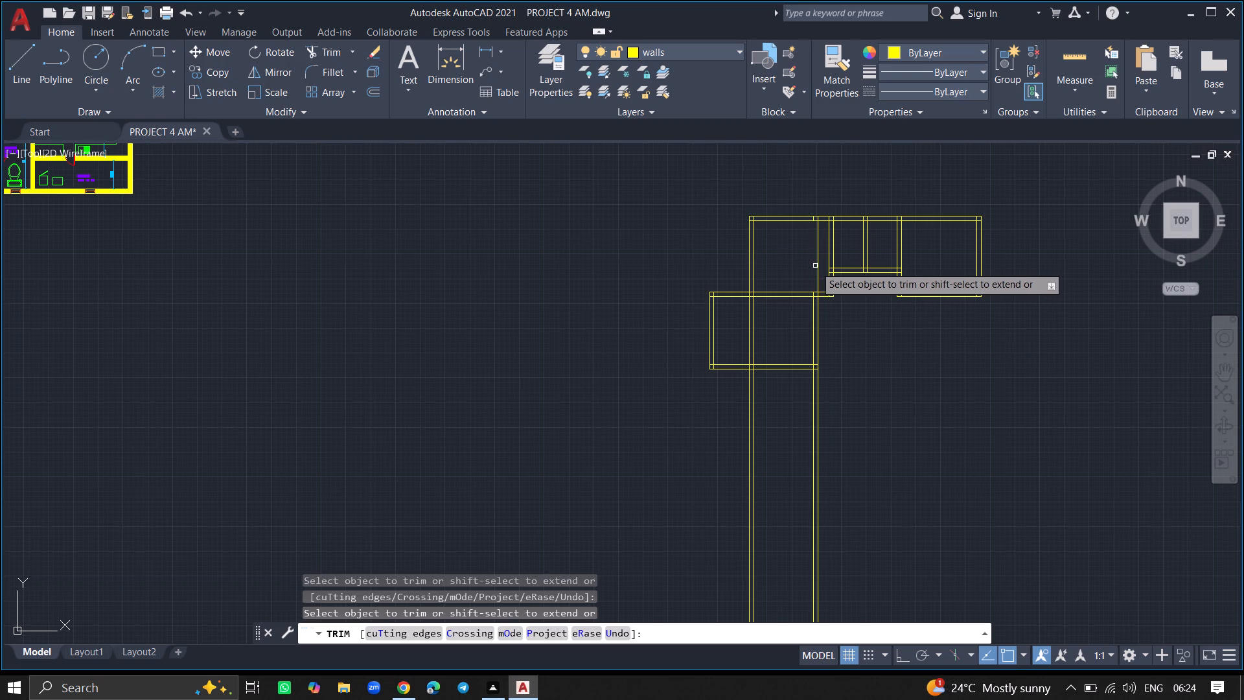
pyautogui.click(817, 266)
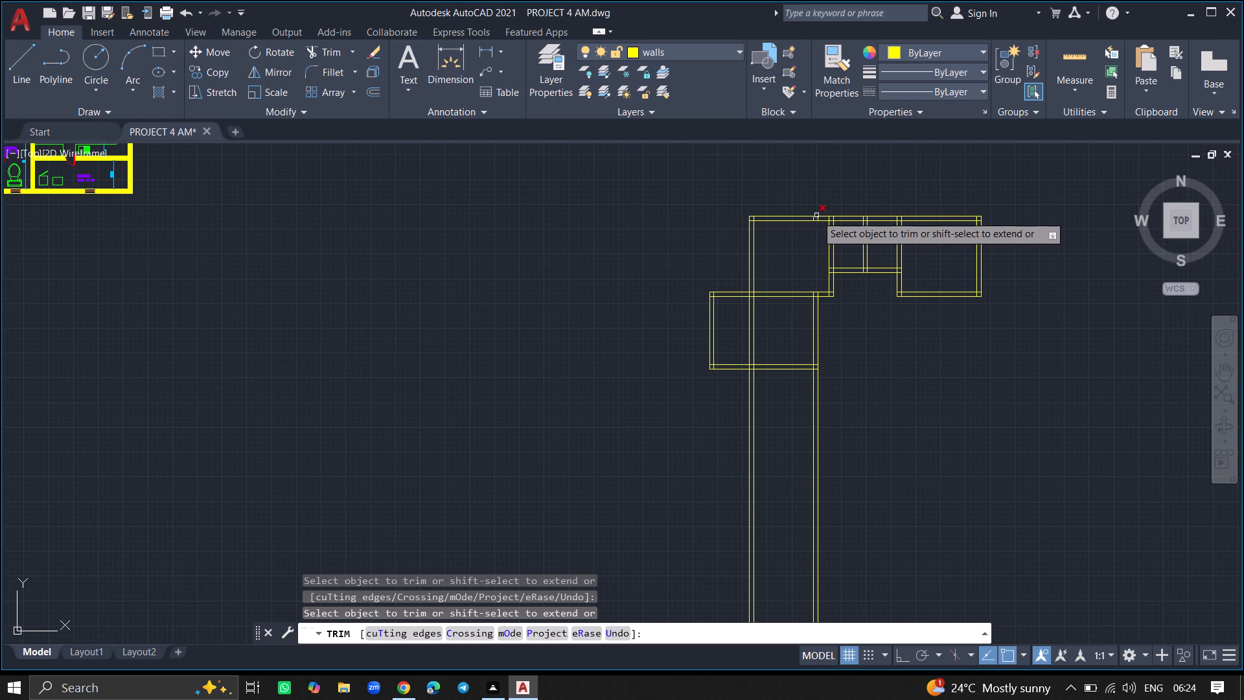
pyautogui.keyDown('ctrl'); pyautogui.scroll(7, 816, 215); pyautogui.keyUp('ctrl')
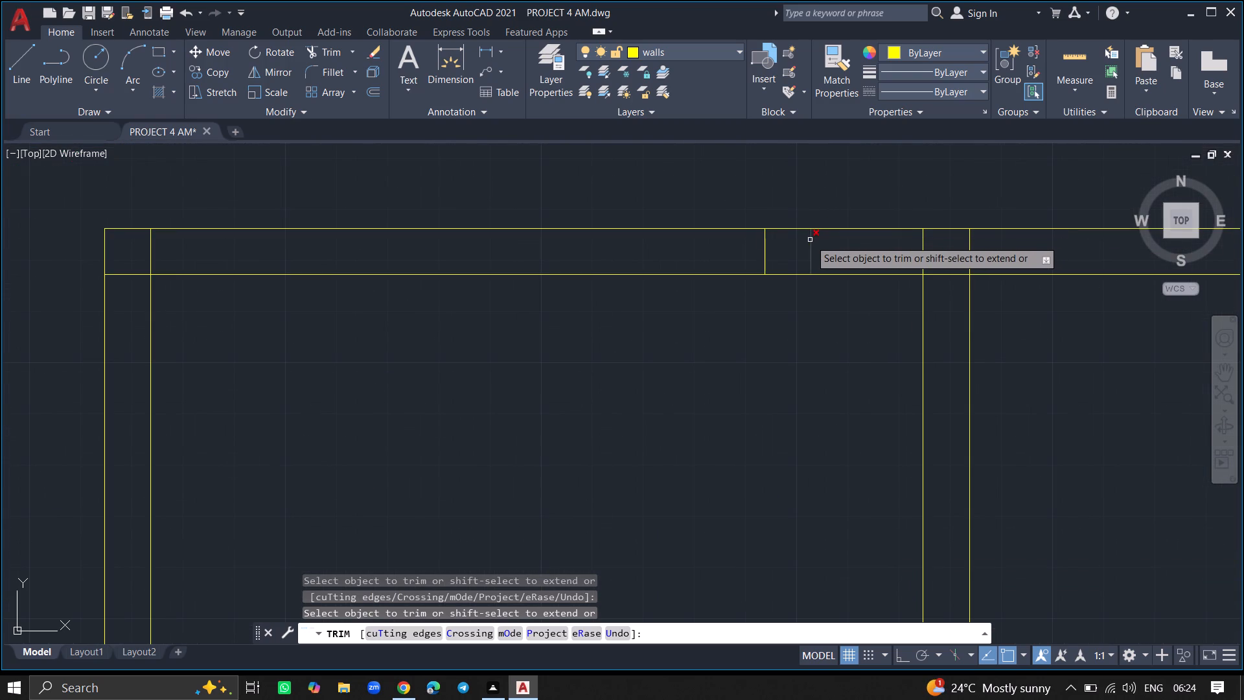
pyautogui.click(810, 240)
pyautogui.click(765, 247)
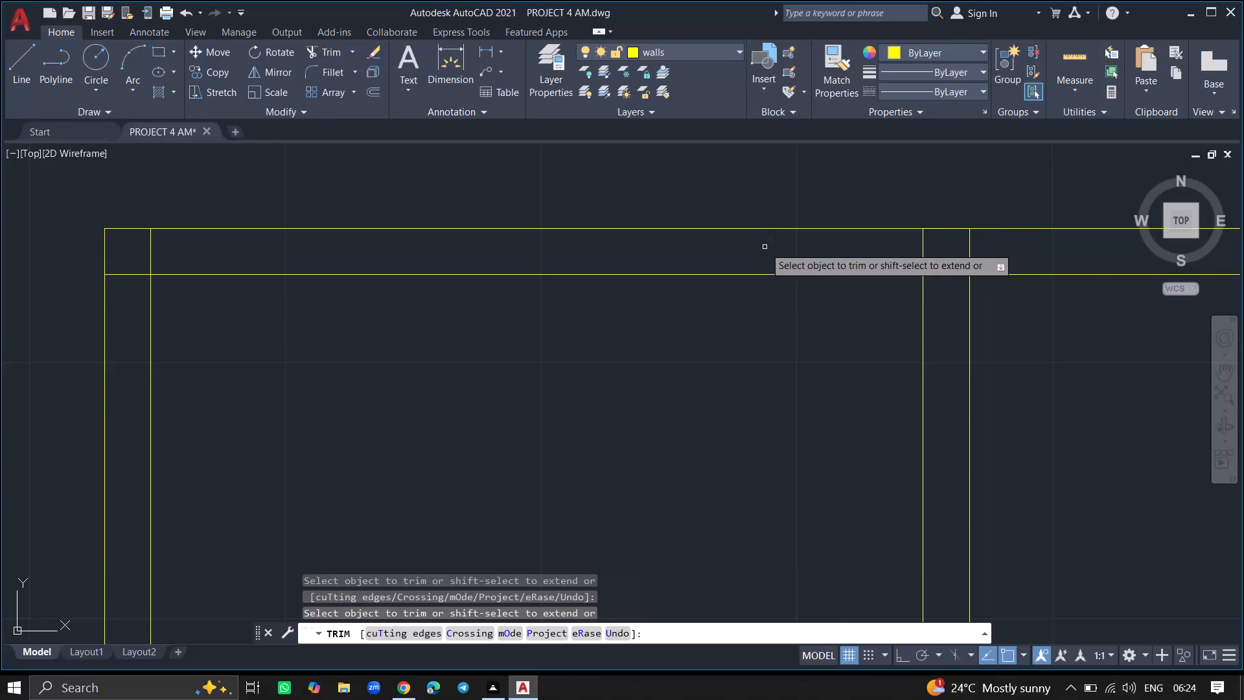
pyautogui.press('Return')
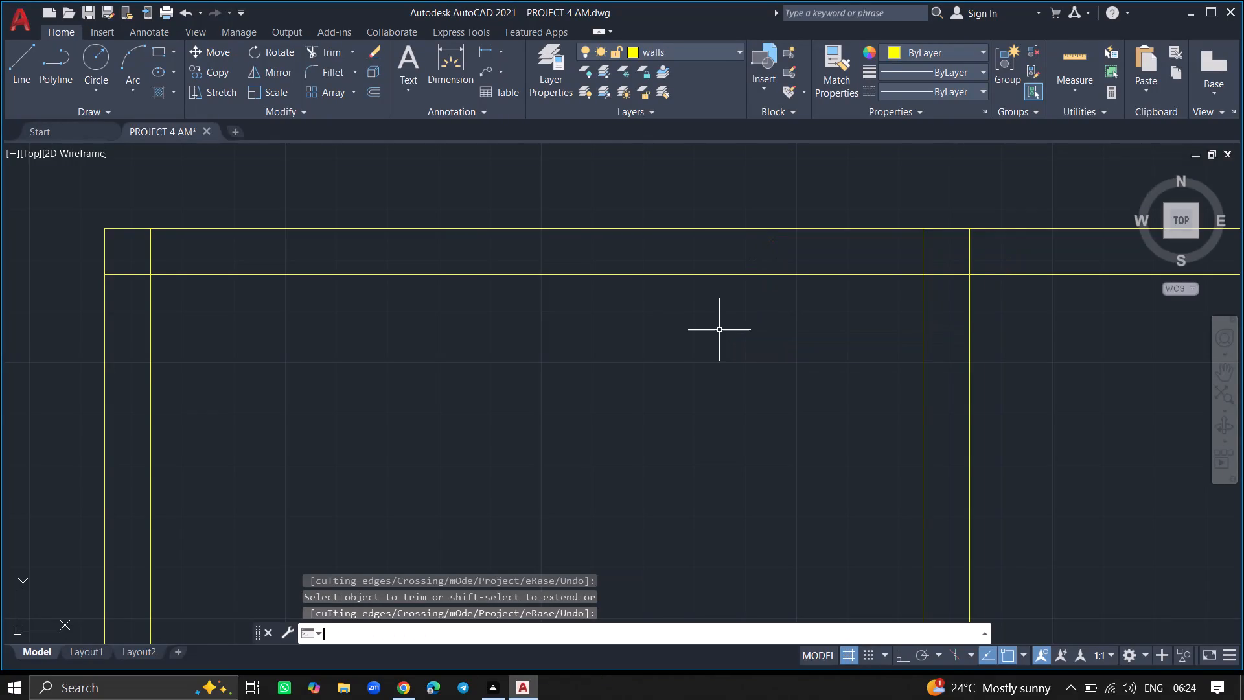
# Trim both lines of the room's east wall where they run south past the room's bottom wall.
pyautogui.keyDown('ctrl'); pyautogui.scroll(-3, 719, 330); pyautogui.keyUp('ctrl')
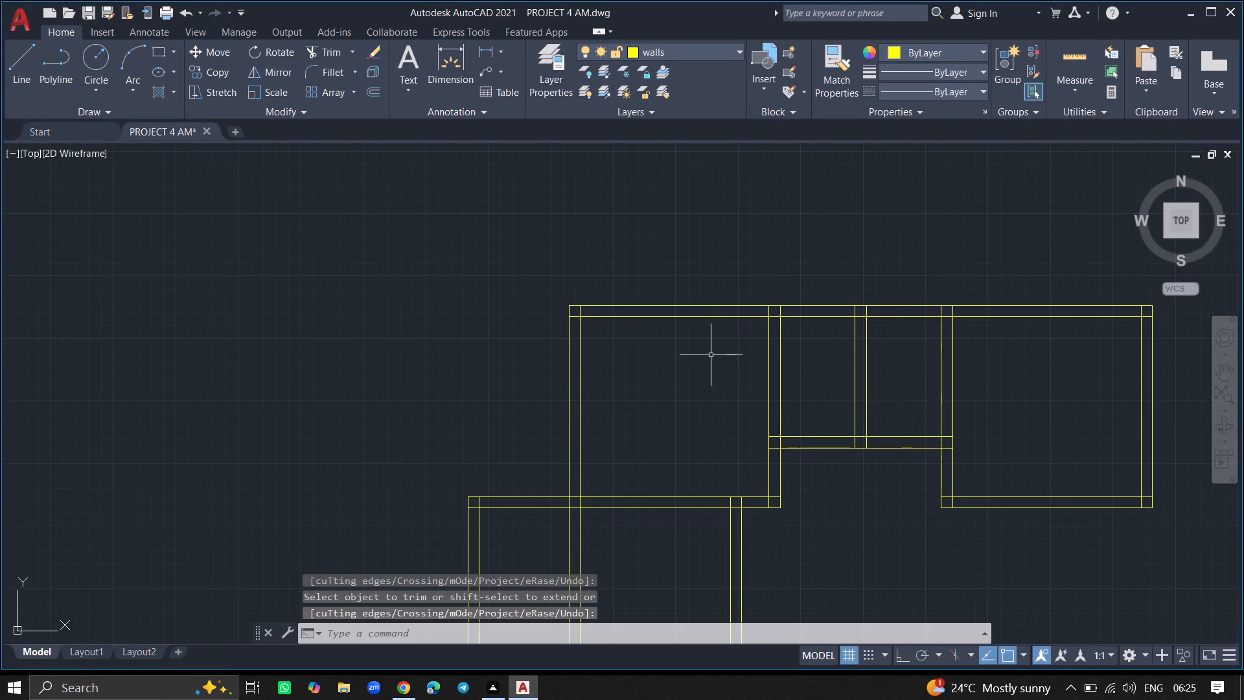
pyautogui.keyDown('ctrl'); pyautogui.scroll(-6, 697, 367); pyautogui.keyUp('ctrl')
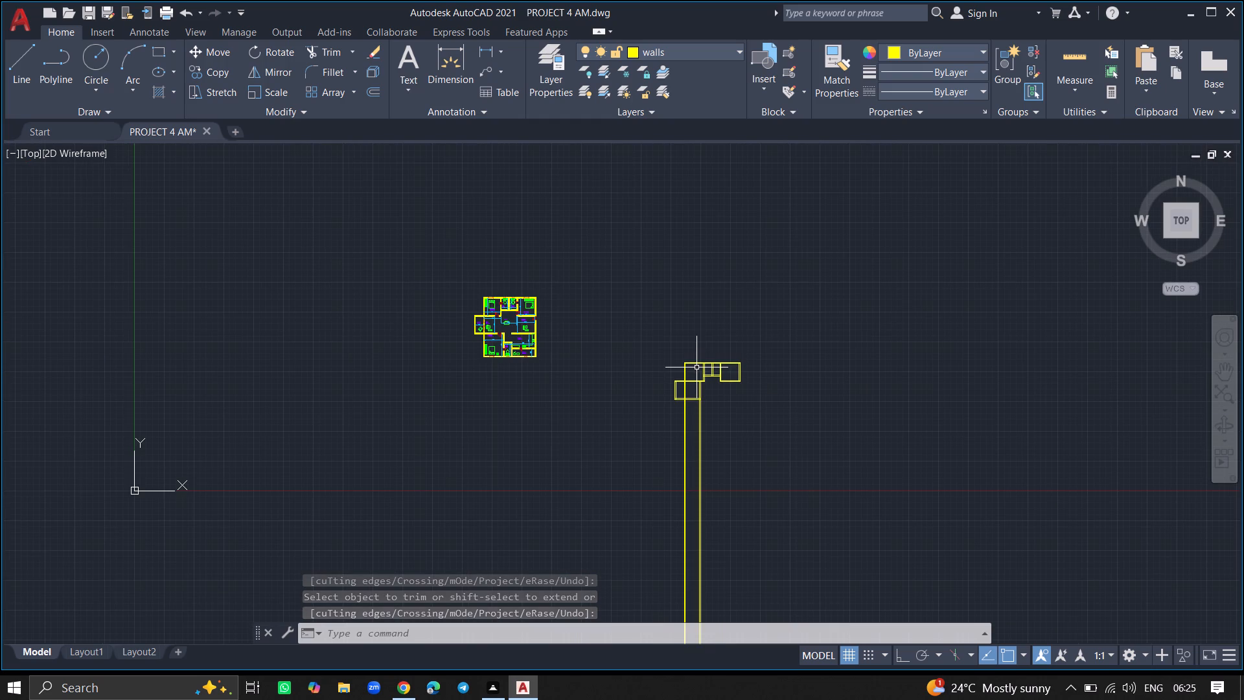
pyautogui.keyDown('ctrl'); pyautogui.scroll(4, 684, 404); pyautogui.keyUp('ctrl')
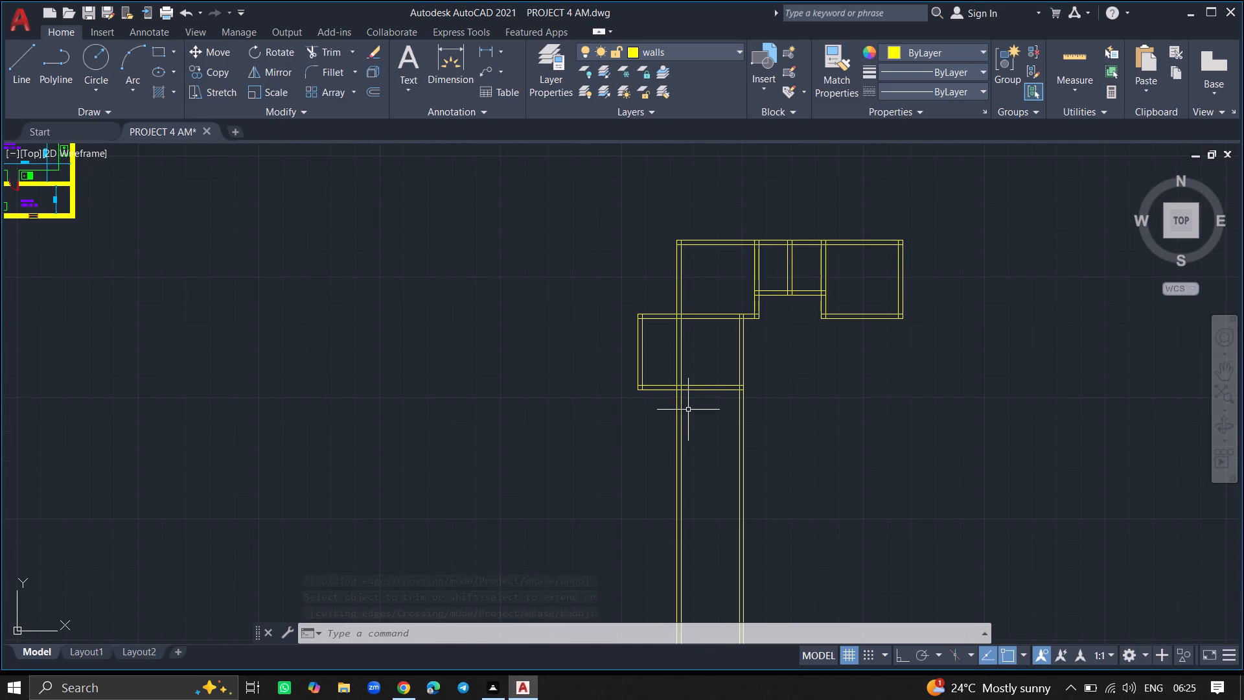
pyautogui.keyDown('ctrl'); pyautogui.scroll(3, 728, 426); pyautogui.keyUp('ctrl')
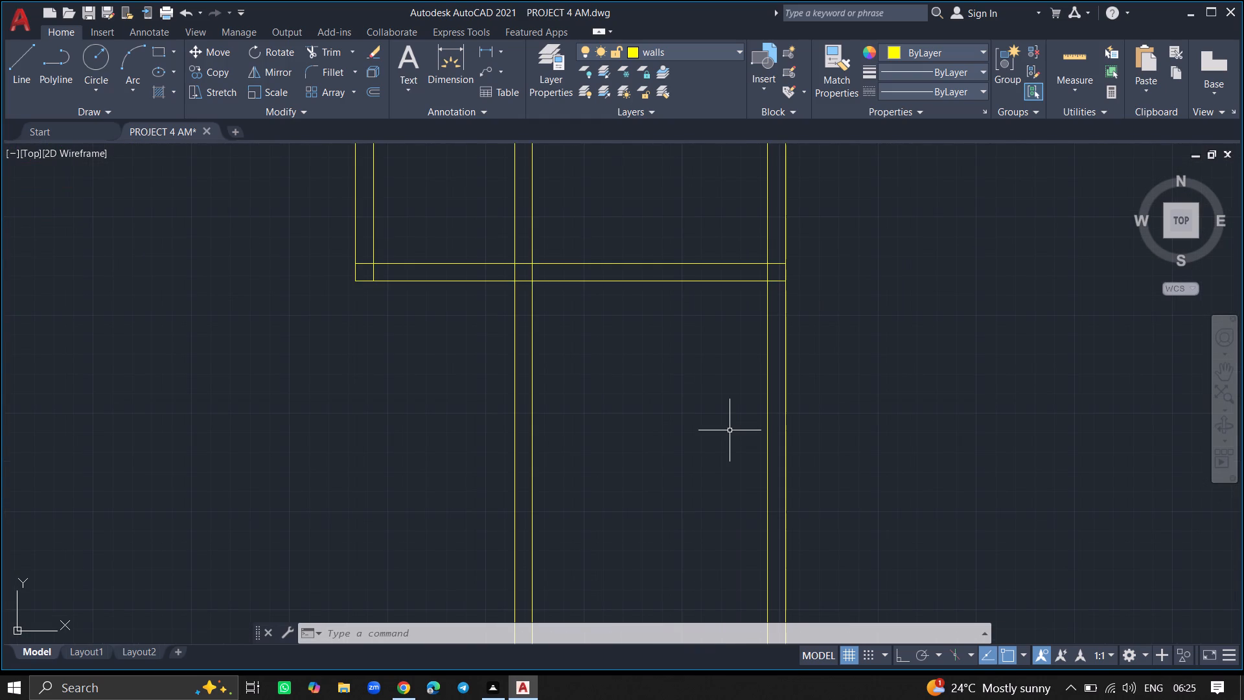
pyautogui.write('TRIM')
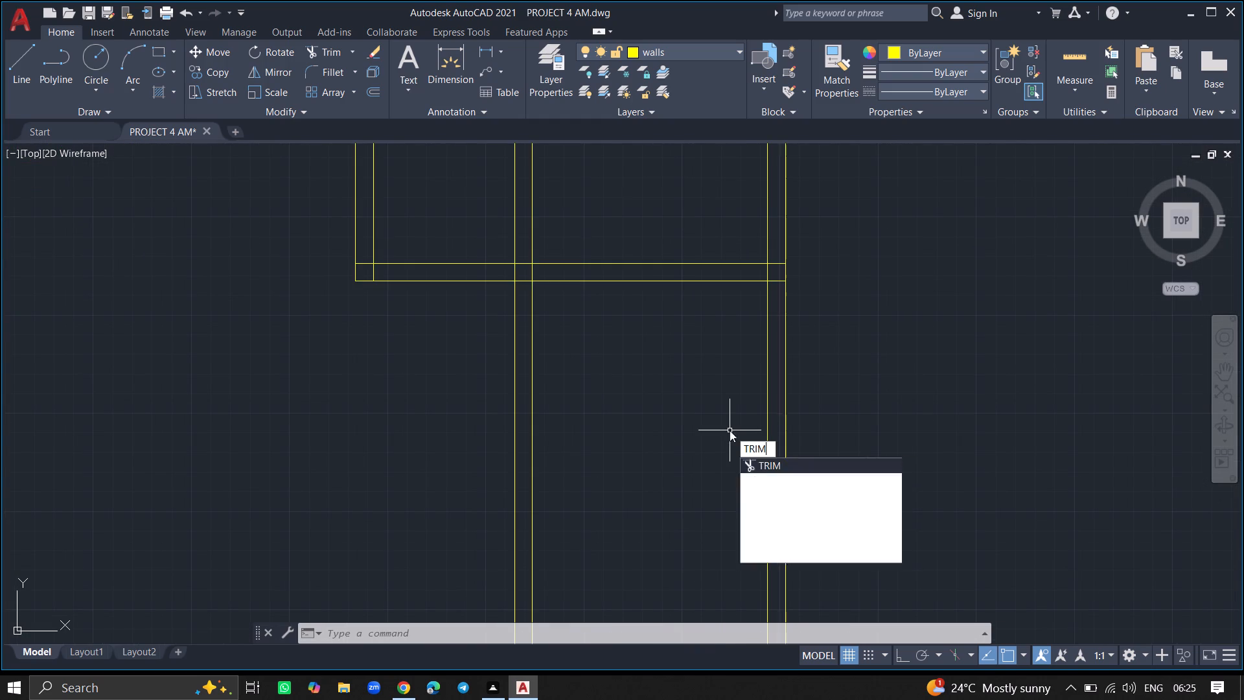
pyautogui.press('Return')
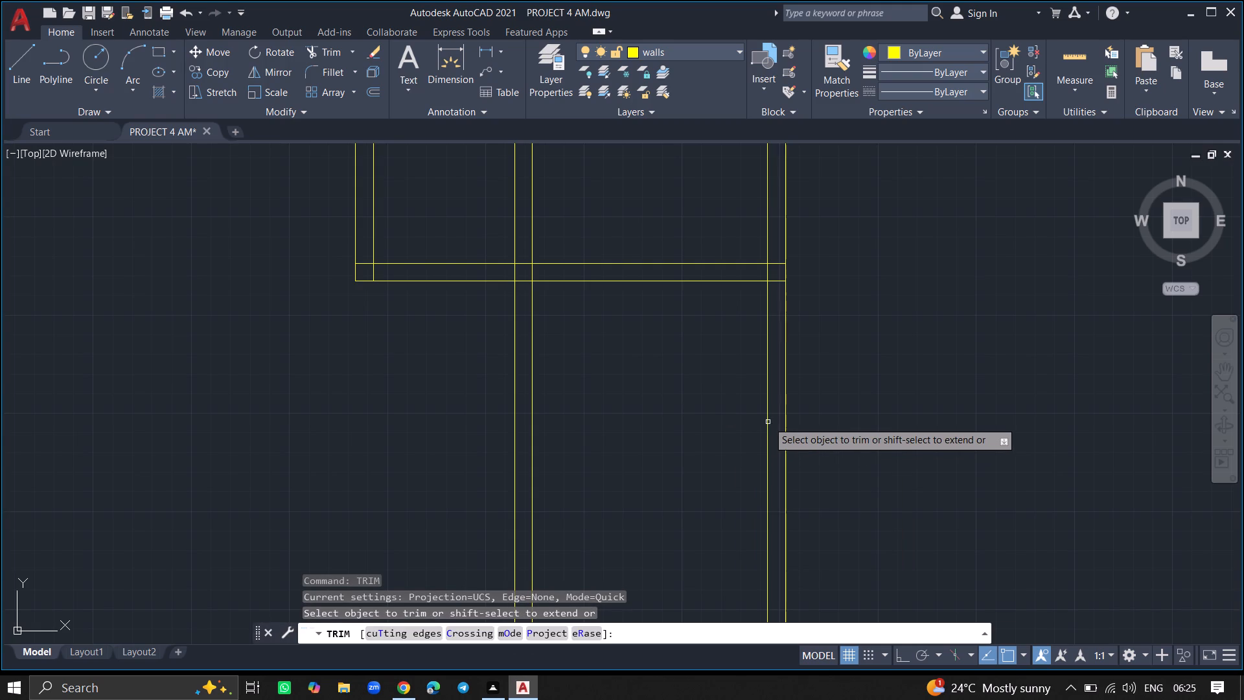
pyautogui.click(769, 421)
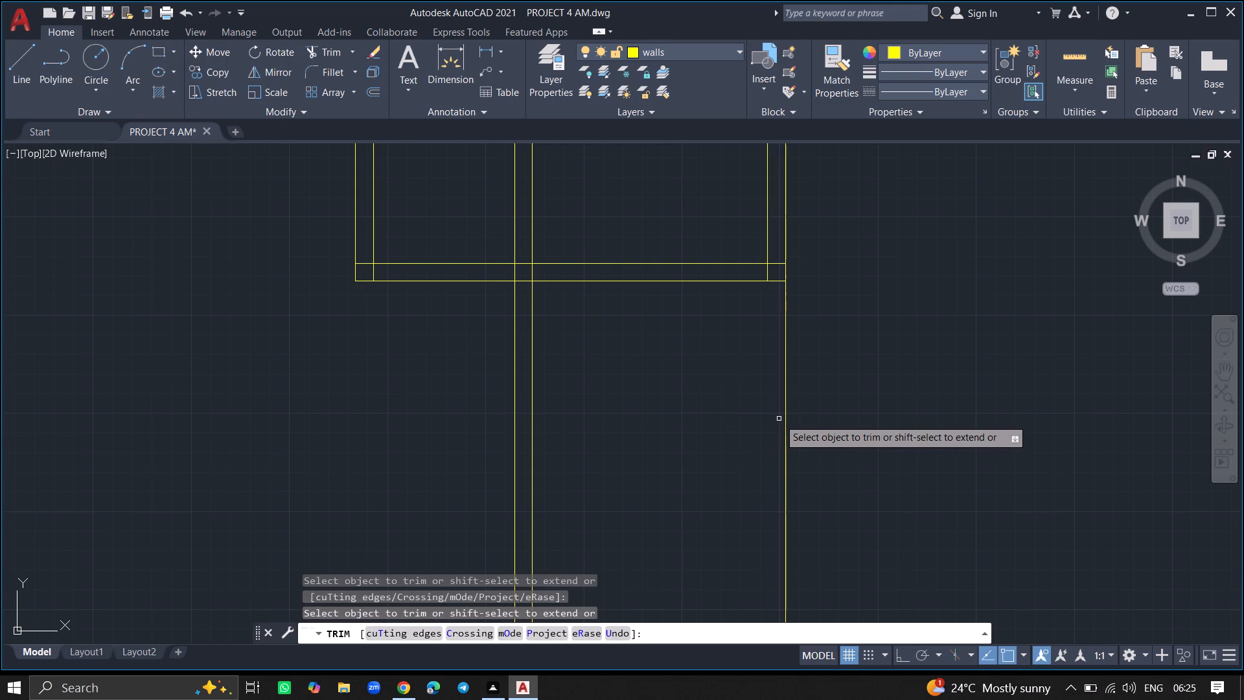
pyautogui.click(785, 419)
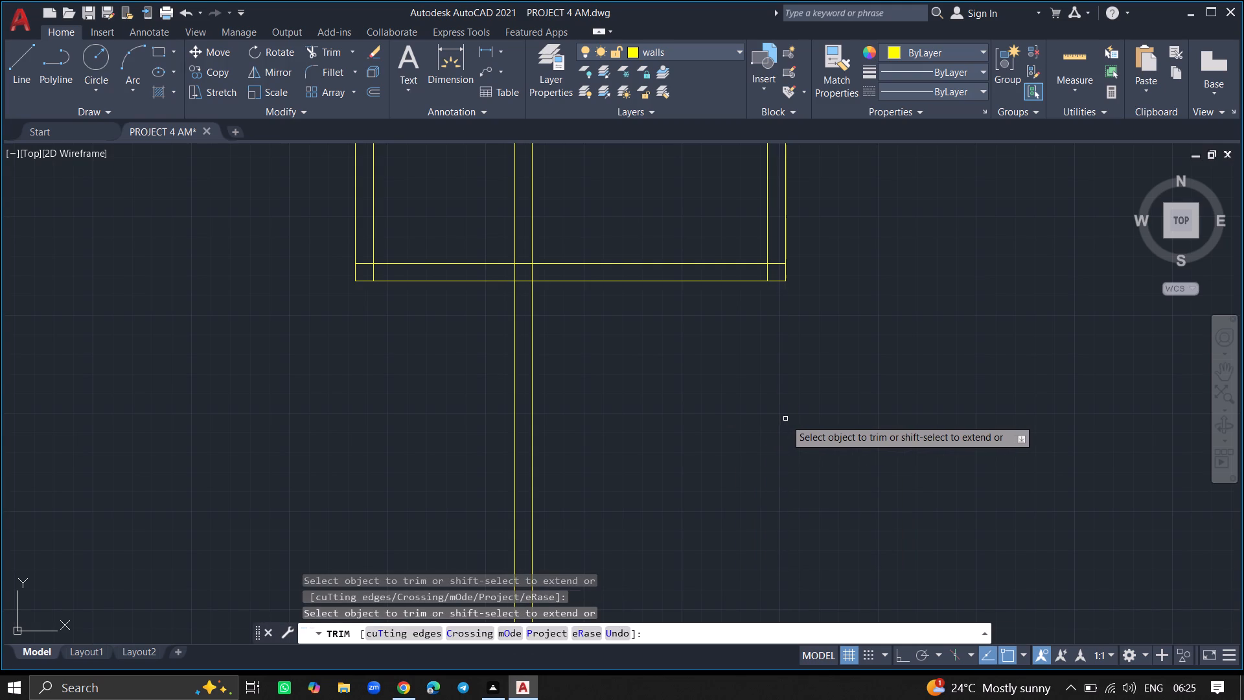
pyautogui.press('Return')
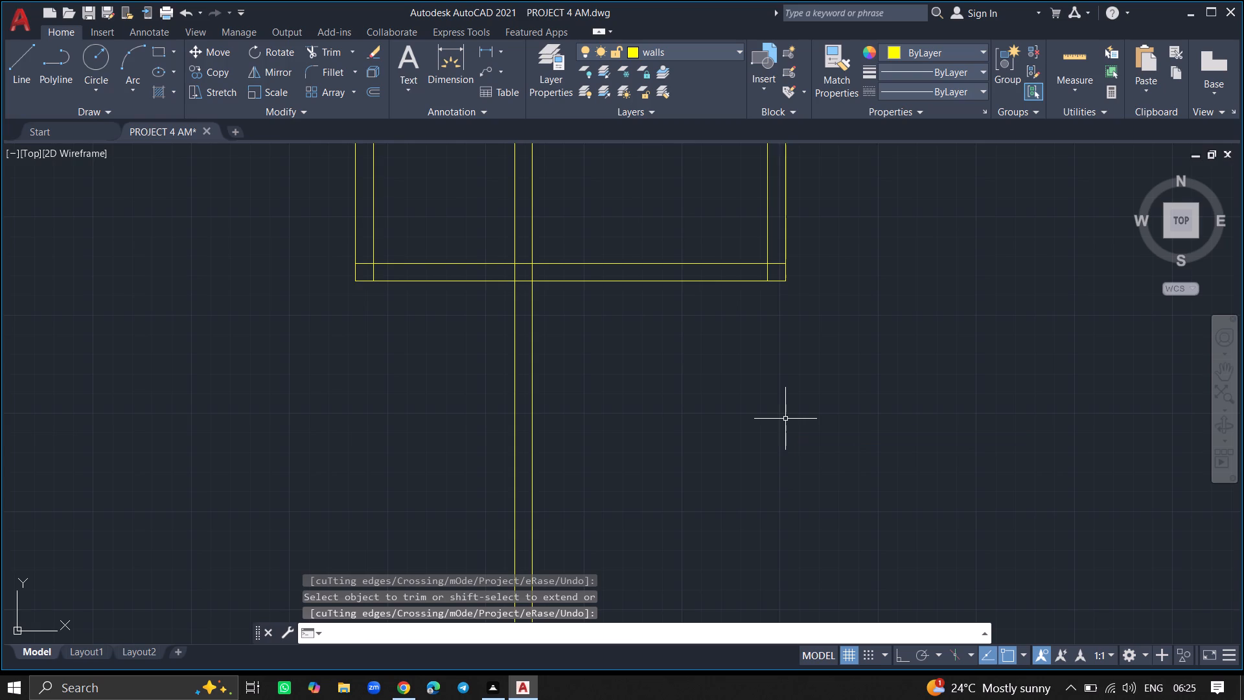
# Offset the east line of the remaining long vertical wall 15'4" eastward.
pyautogui.keyDown('ctrl'); pyautogui.scroll(-5, 785, 419); pyautogui.keyUp('ctrl')
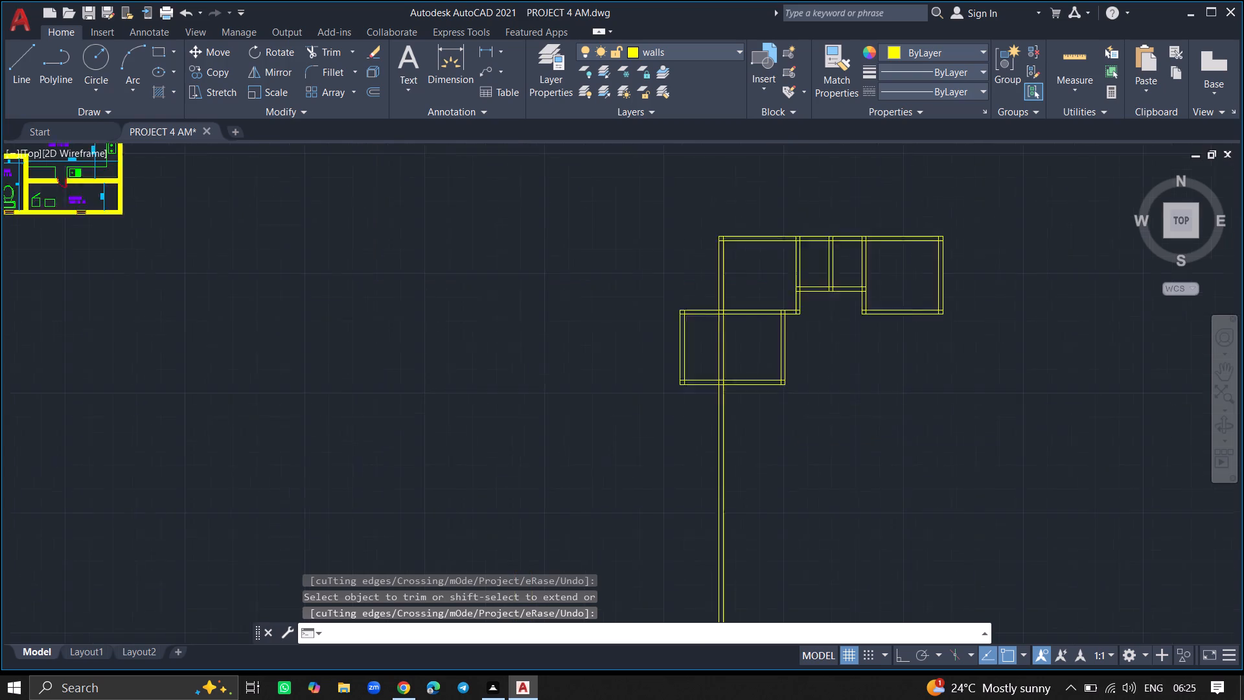
pyautogui.keyDown('ctrl'); pyautogui.scroll(3, 808, 416); pyautogui.keyUp('ctrl')
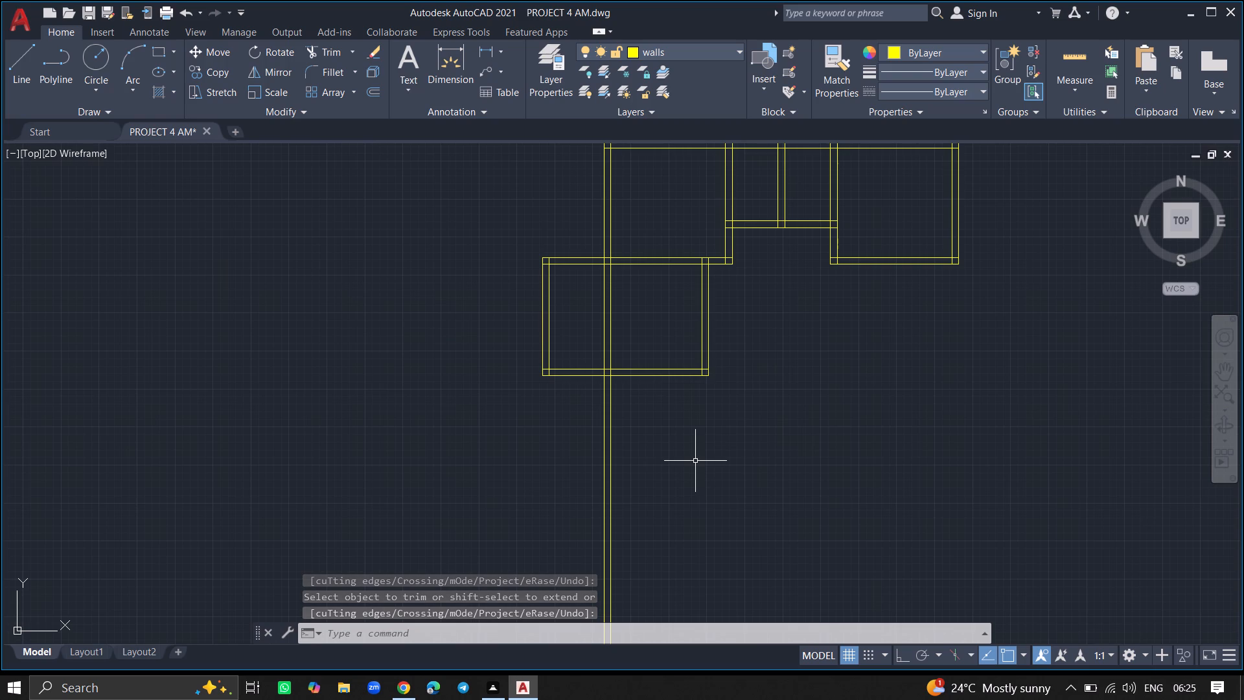
pyautogui.press('o')
pyautogui.write('FFSET')
pyautogui.press('Return')
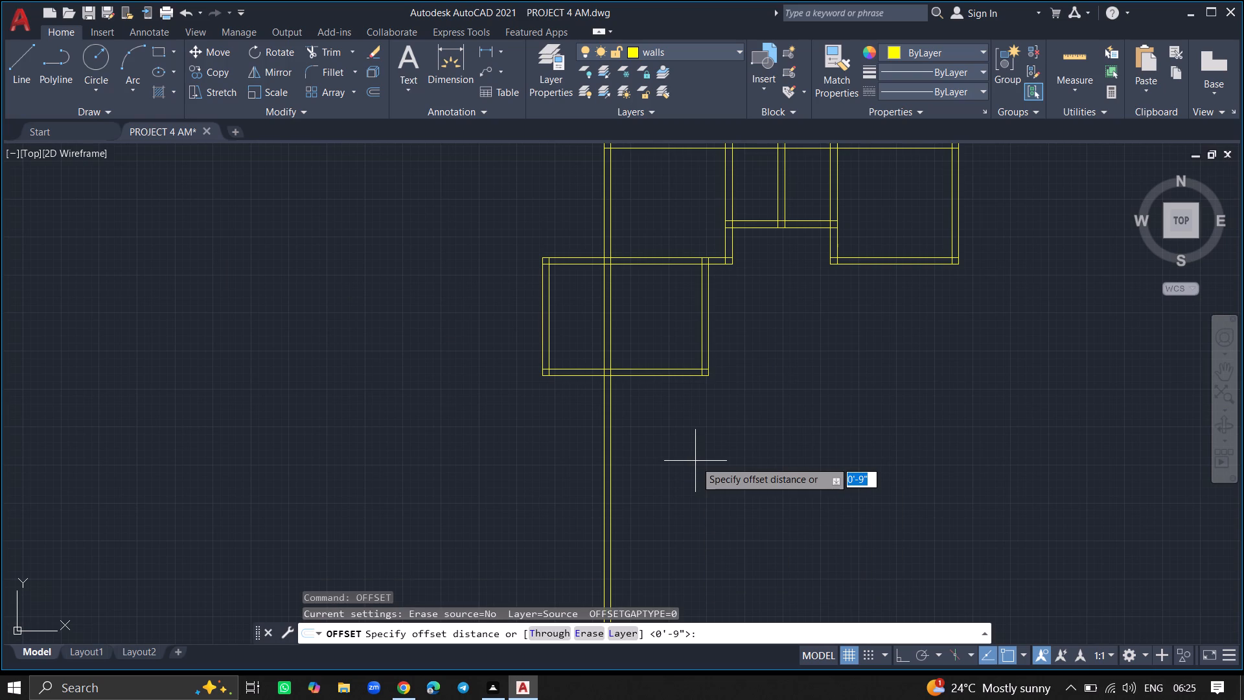
pyautogui.press('1')
pyautogui.press('5')
pyautogui.press("'")
pyautogui.press('4')
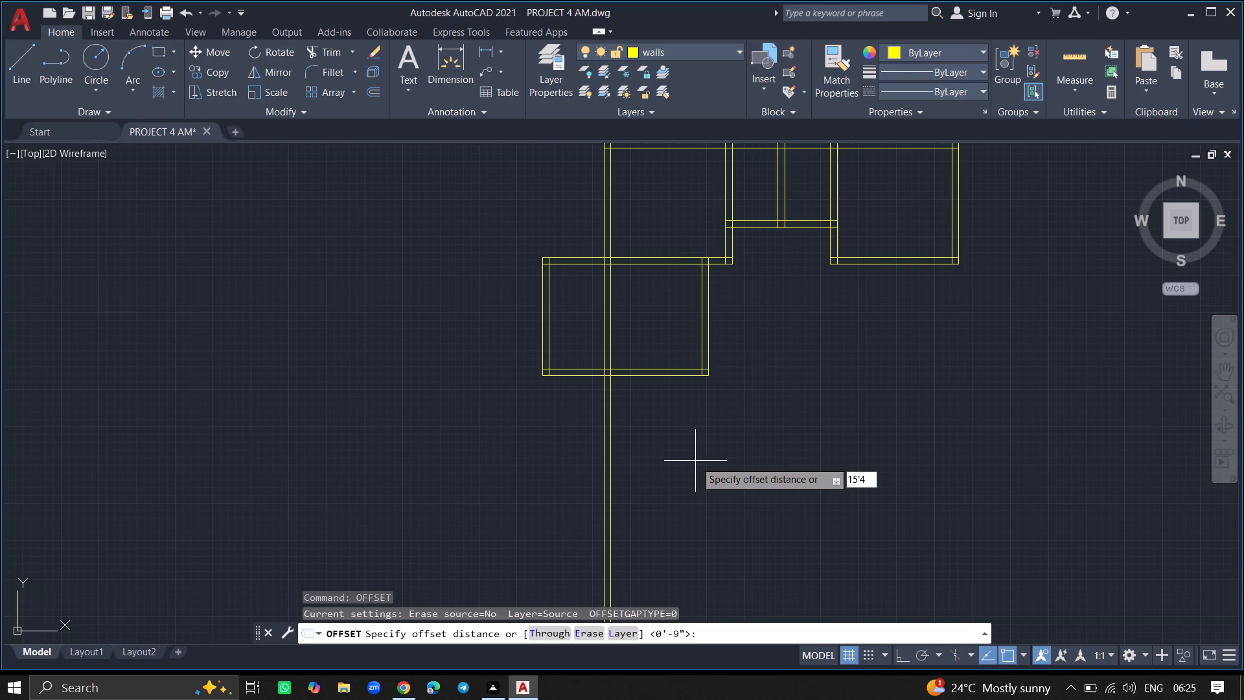
pyautogui.hotkey('shift', '"')
pyautogui.press('Return')
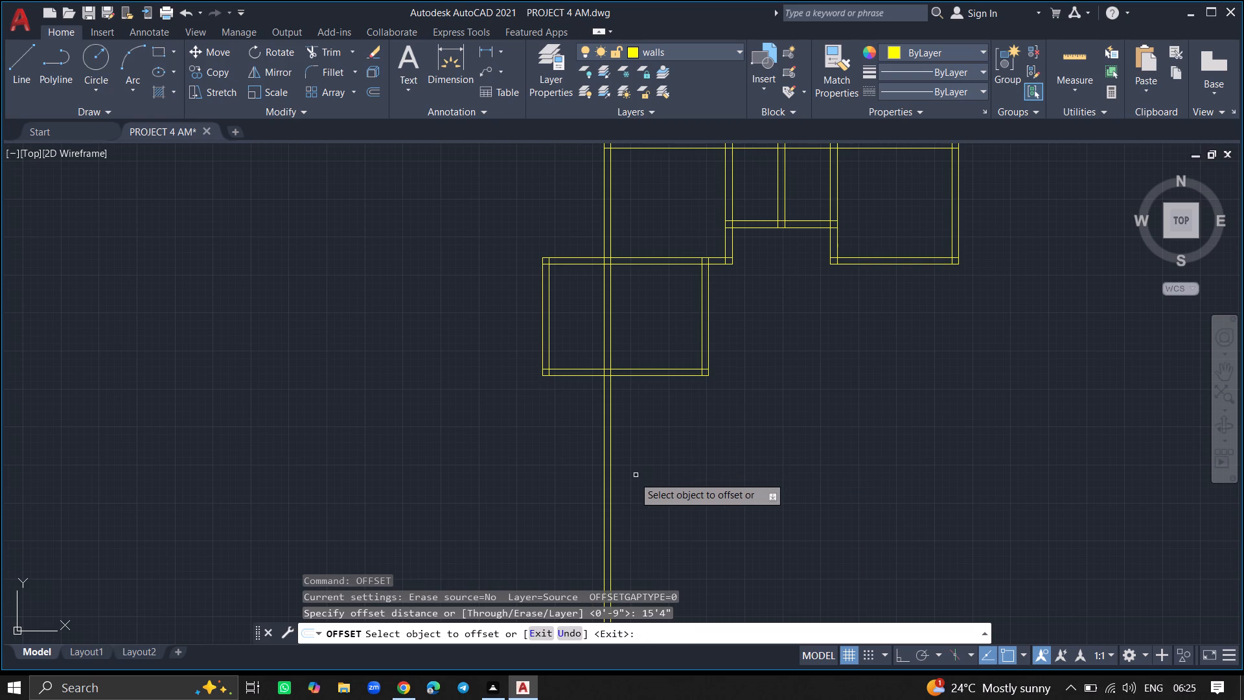
pyautogui.click(612, 484)
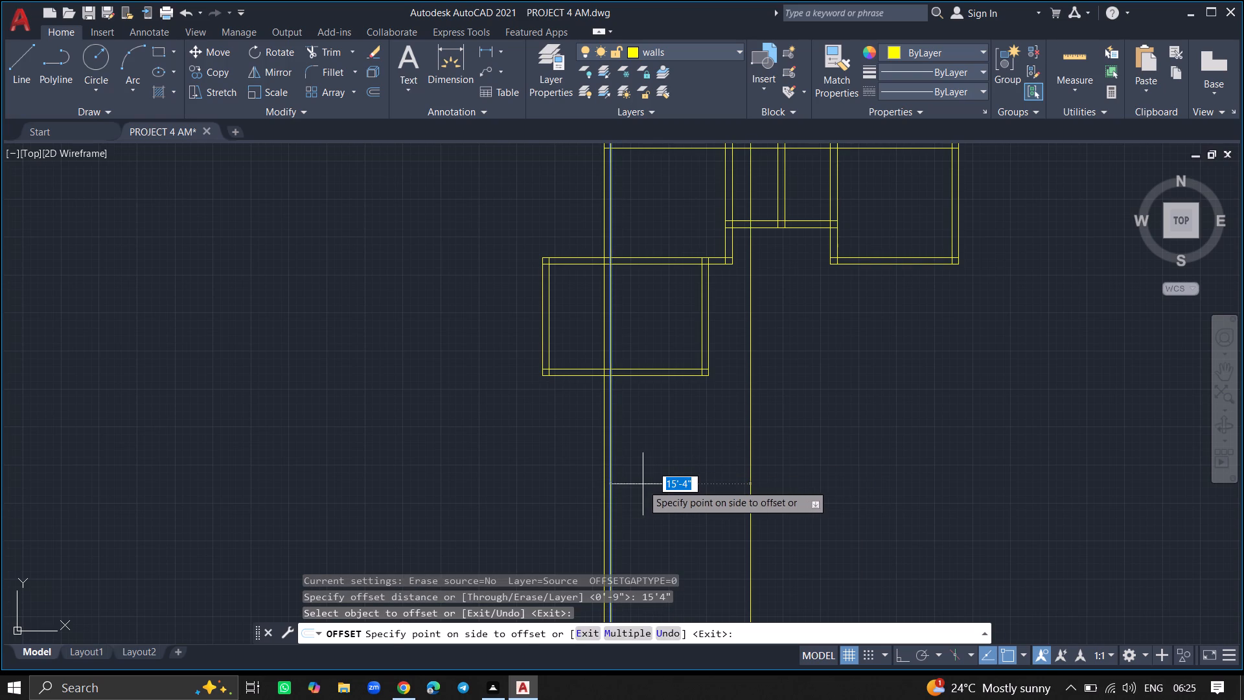
pyautogui.click(665, 484)
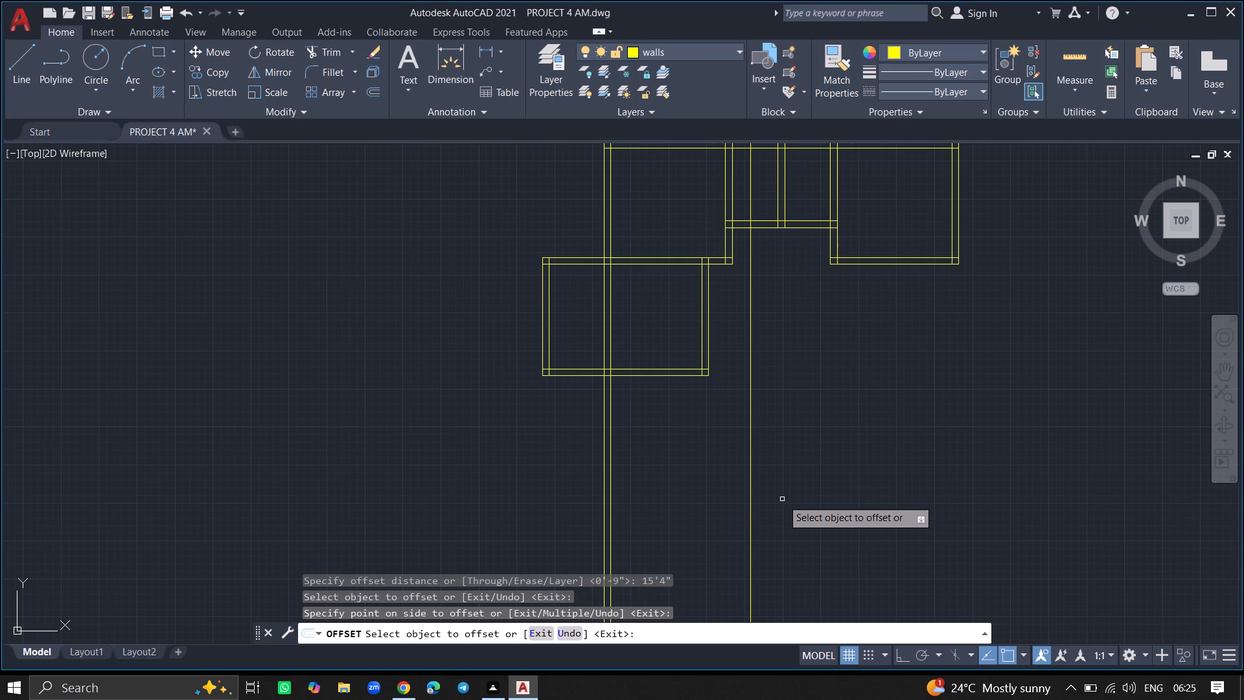
pyautogui.press('Return')
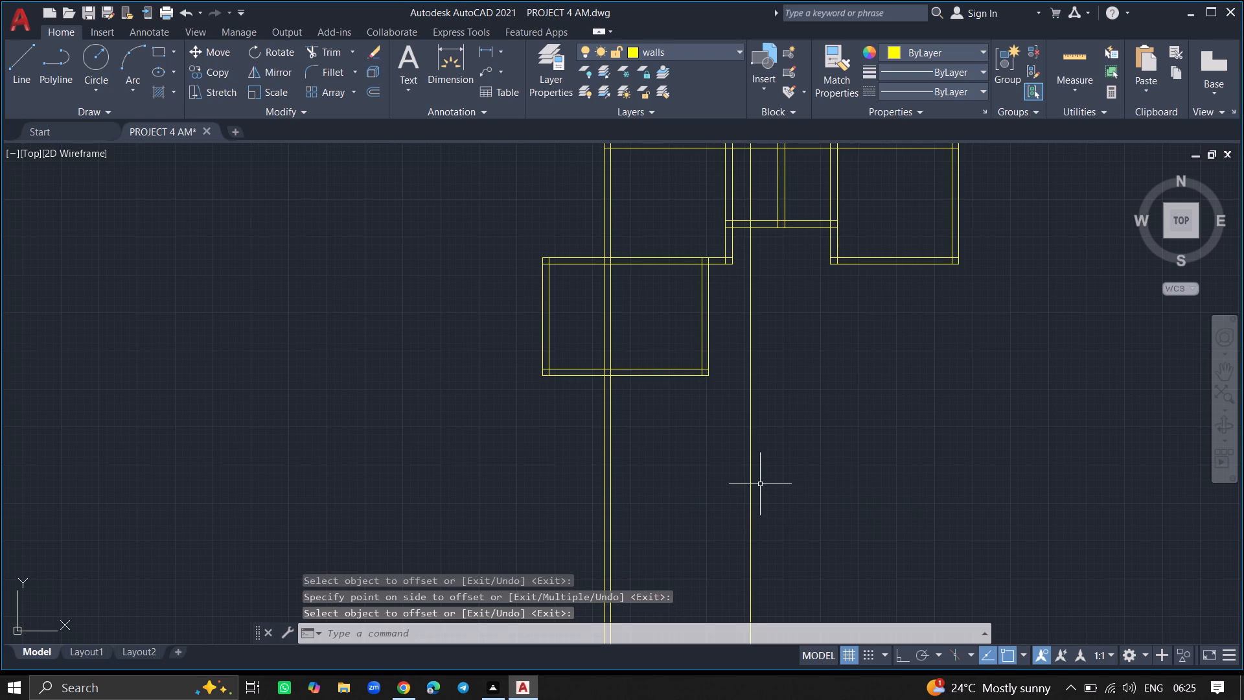
# Offset the new vertical line 9" eastward to form a double-line wall.
pyautogui.press('o')
pyautogui.write('FF')
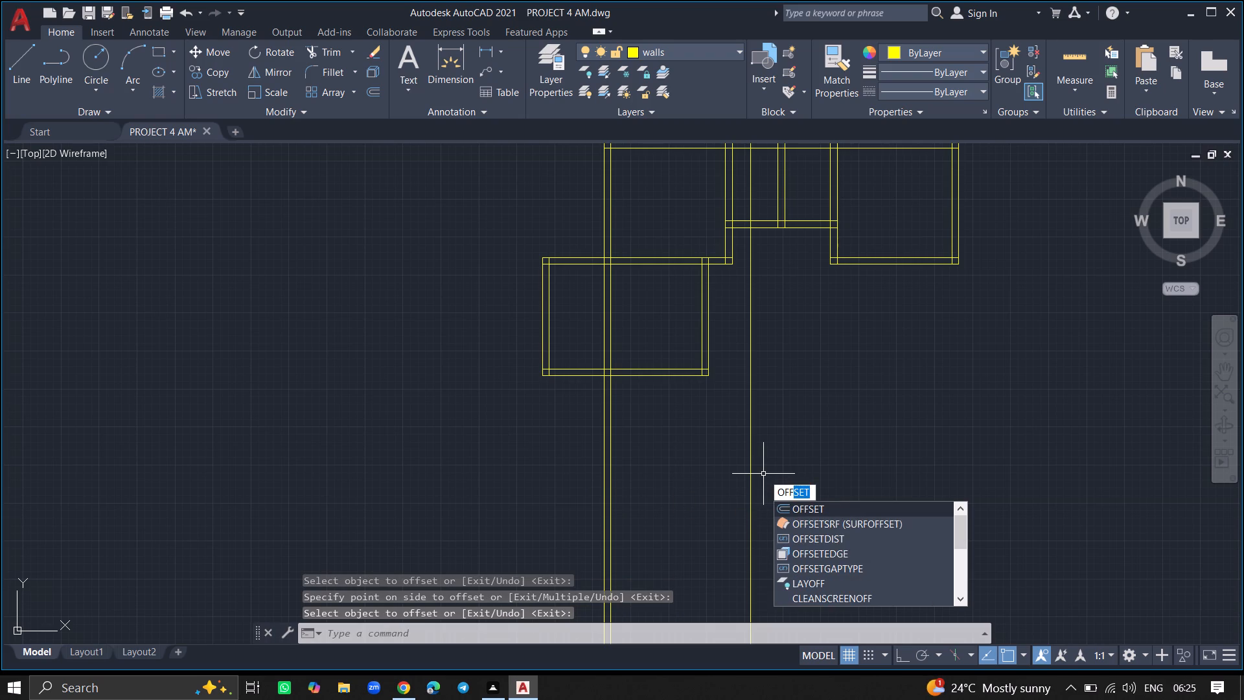
pyautogui.click(811, 506)
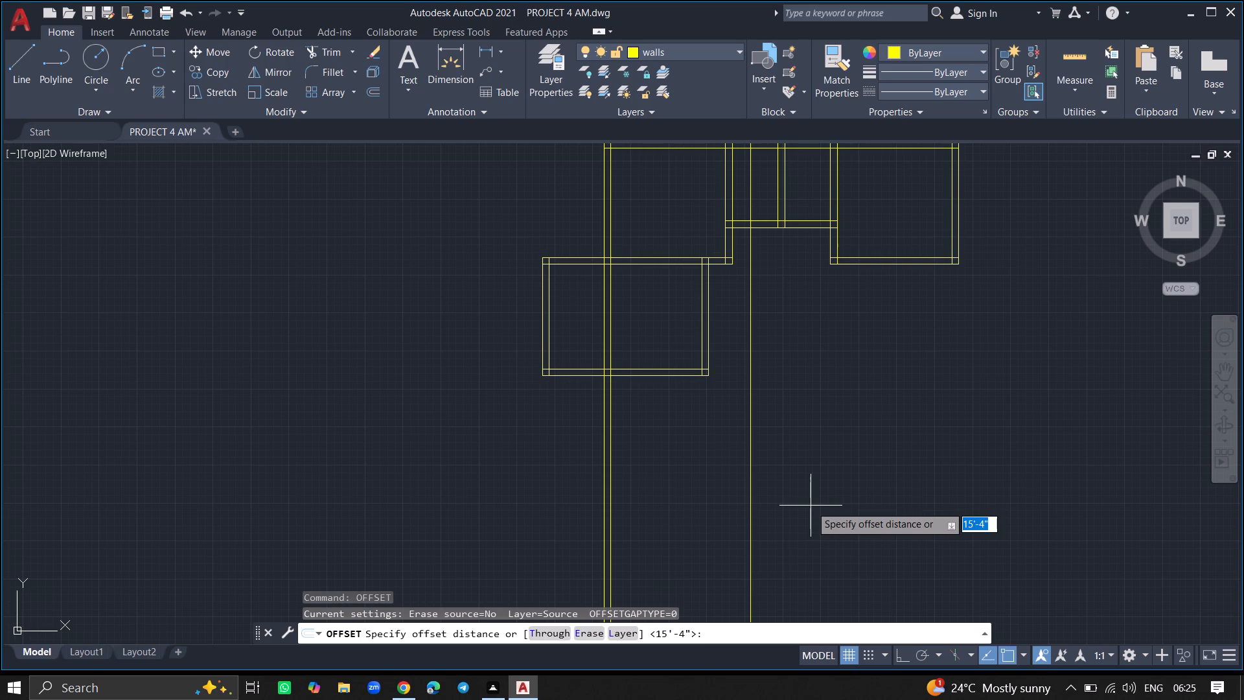
pyautogui.press('9')
pyautogui.hotkey('shift', '"')
pyautogui.press('Return')
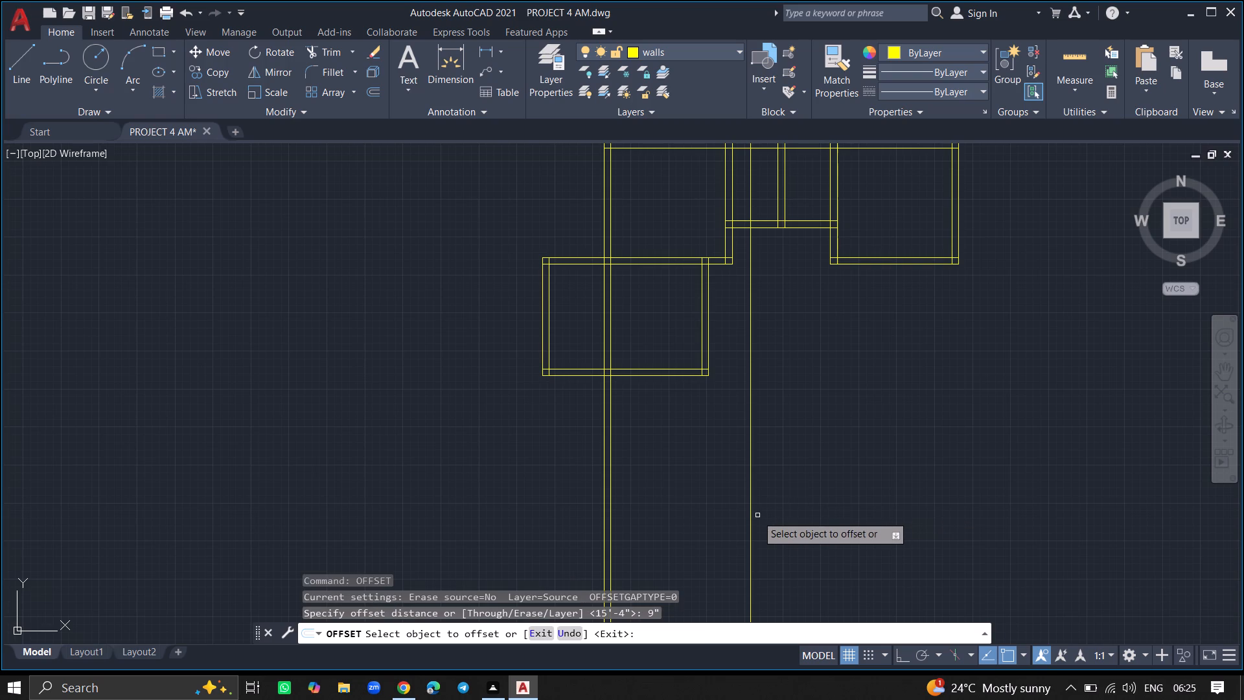
pyautogui.click(750, 519)
pyautogui.click(787, 519)
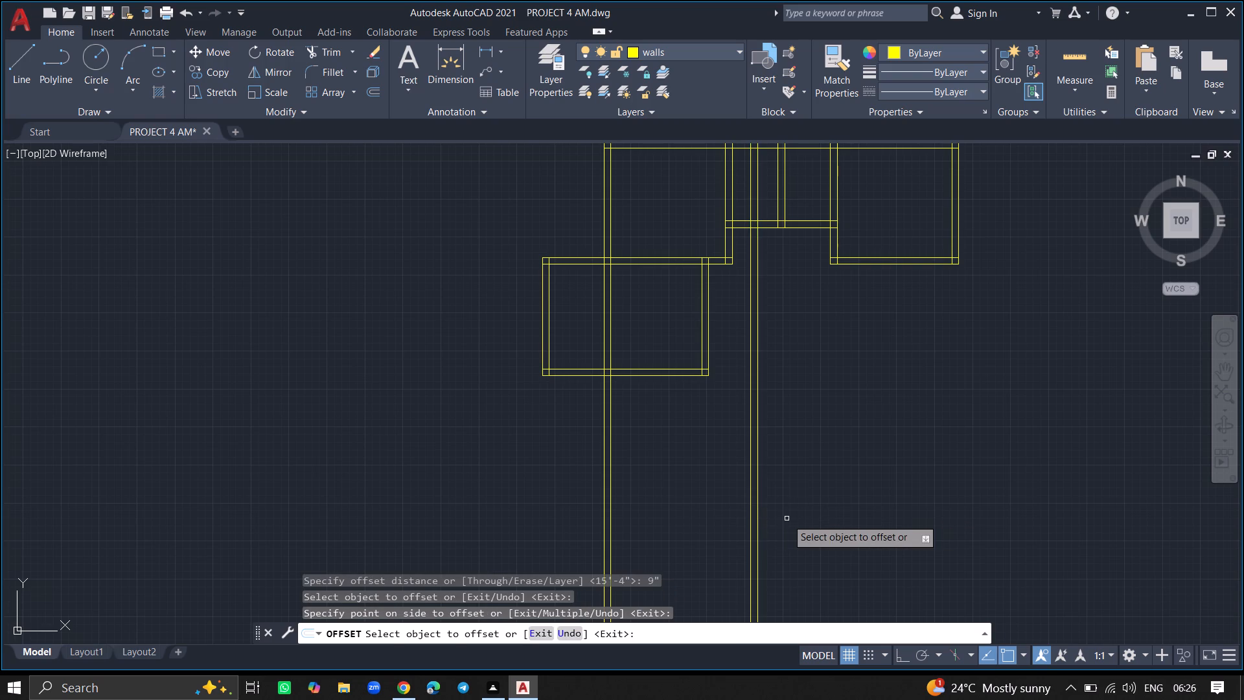
pyautogui.press('Return')
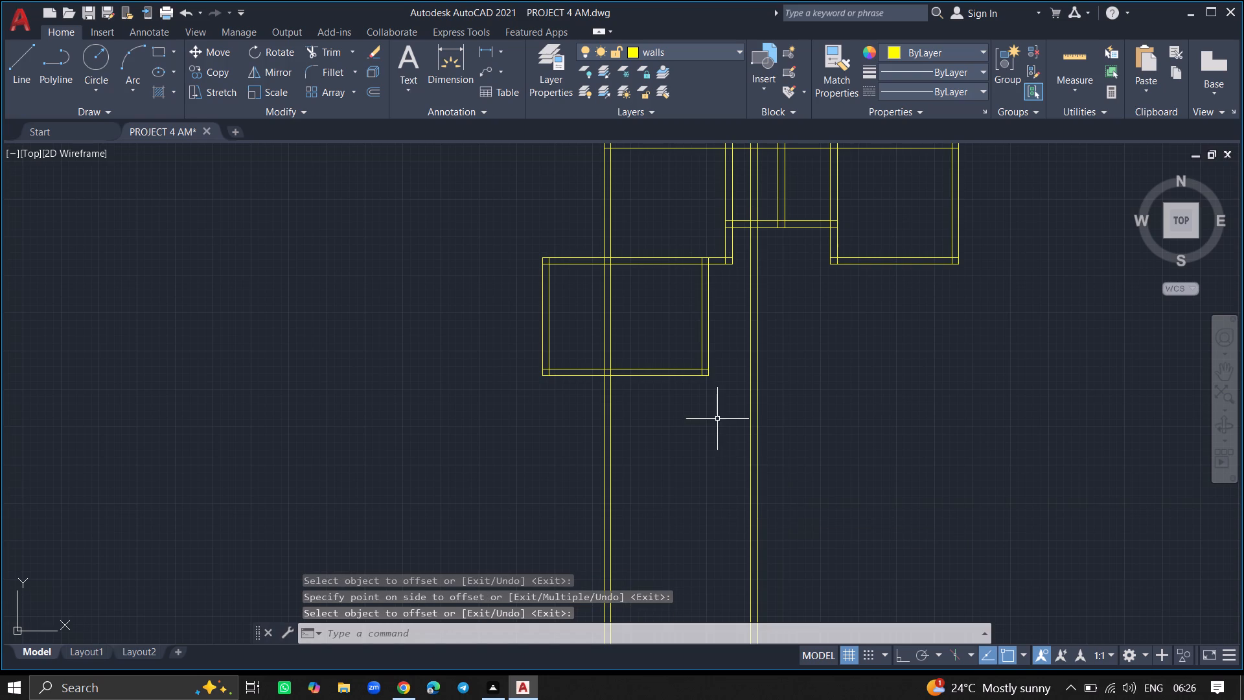
# Extend both lines of the room's bottom wall east to the outer line of the new vertical wall.
pyautogui.keyDown('ctrl'); pyautogui.scroll(3, 705, 380); pyautogui.keyUp('ctrl')
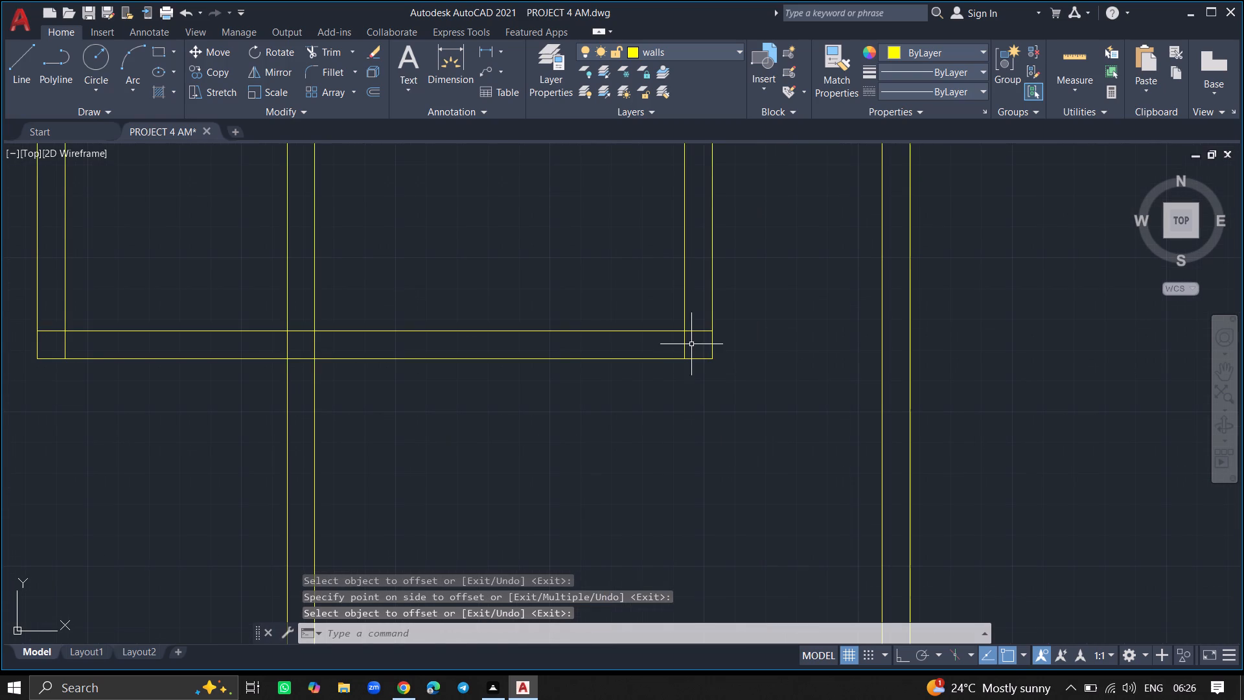
pyautogui.write('EX')
pyautogui.press('Return')
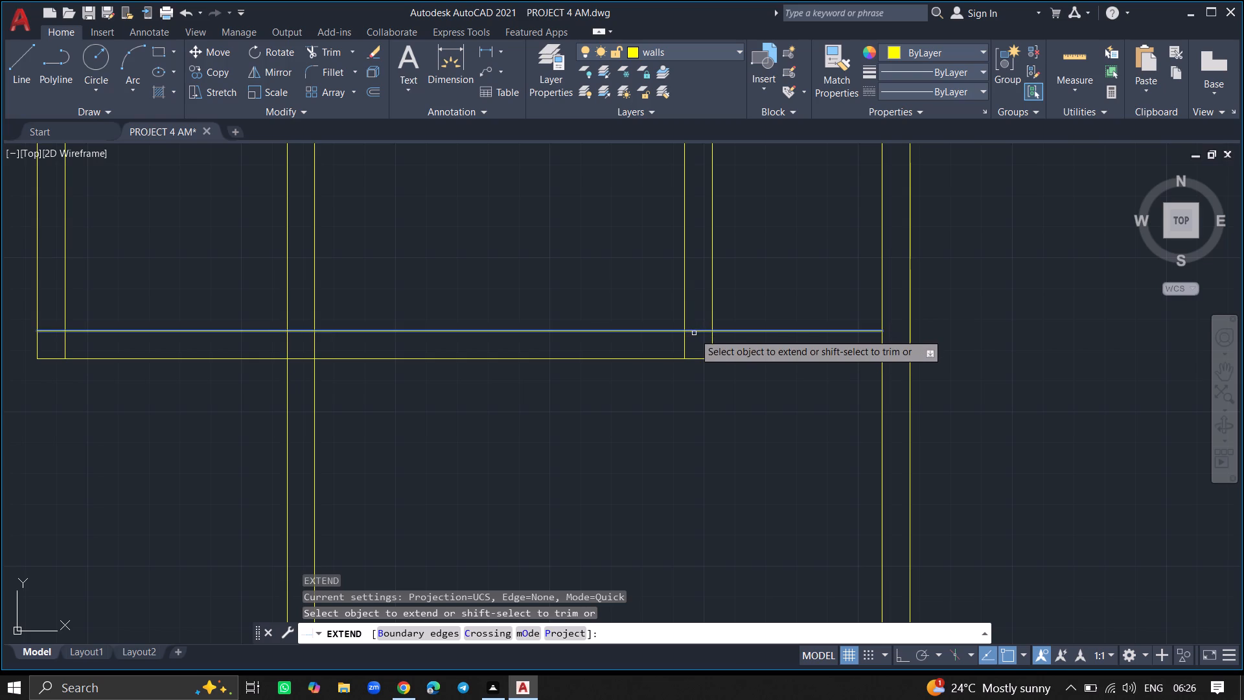
pyautogui.click(694, 333)
pyautogui.click(697, 360)
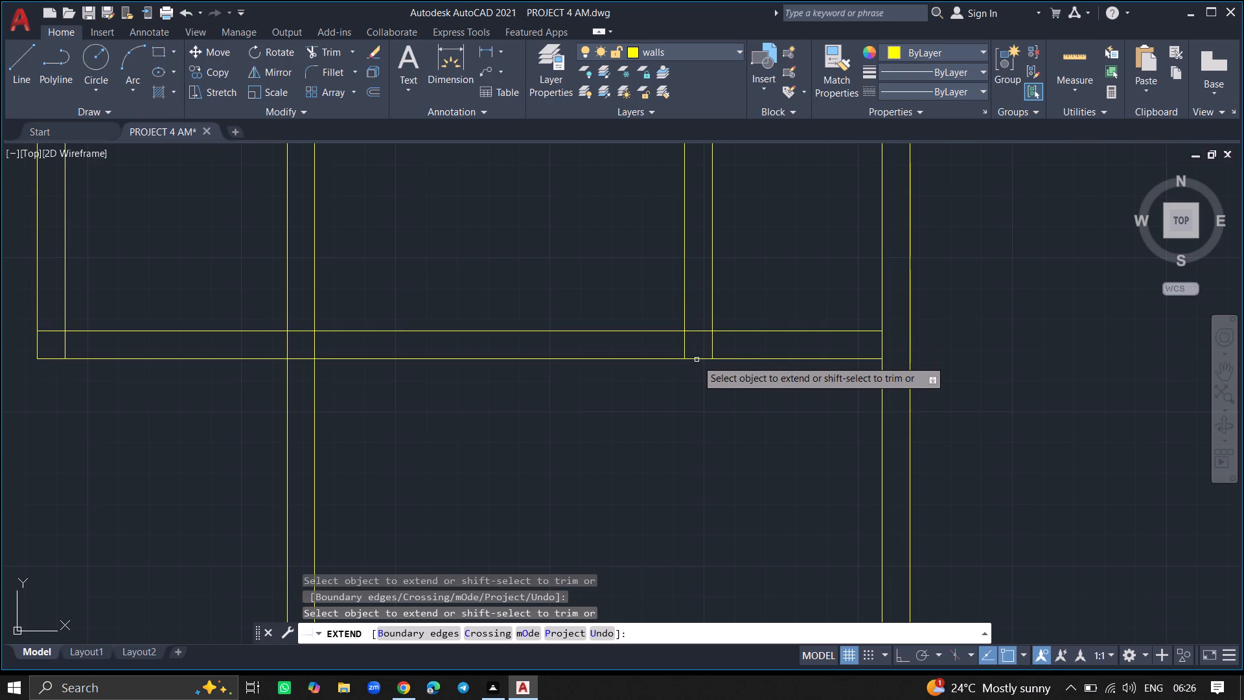
pyautogui.click(704, 360)
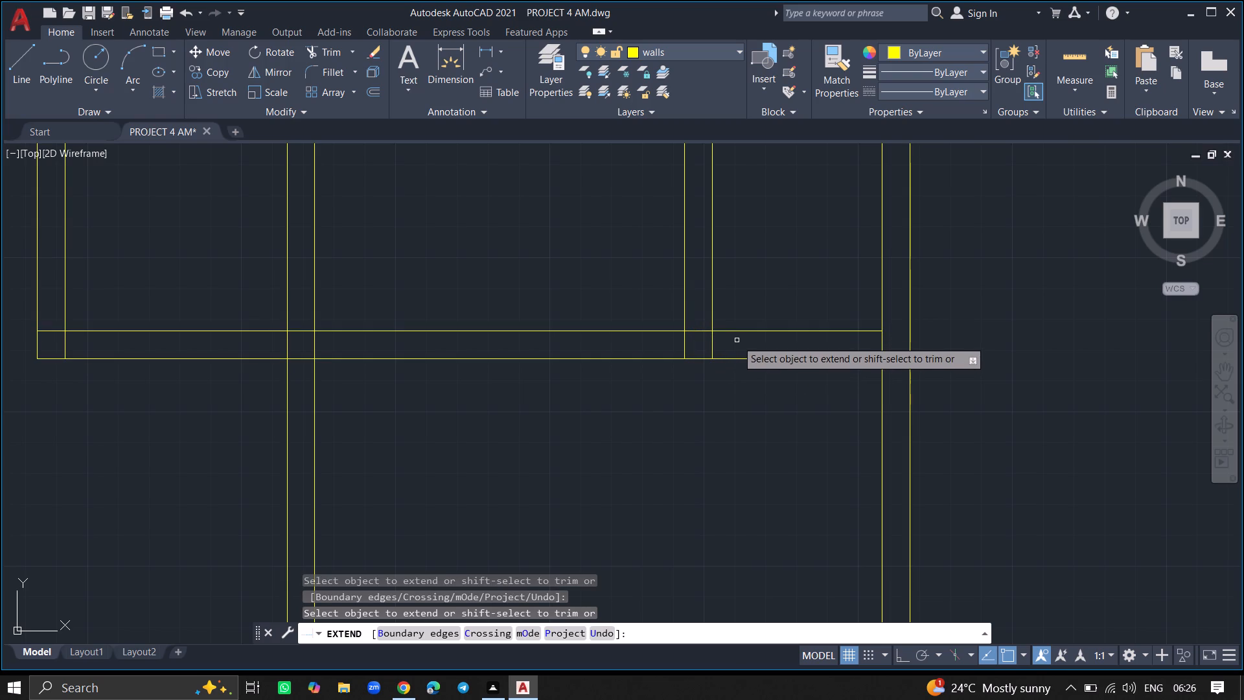
pyautogui.click(740, 332)
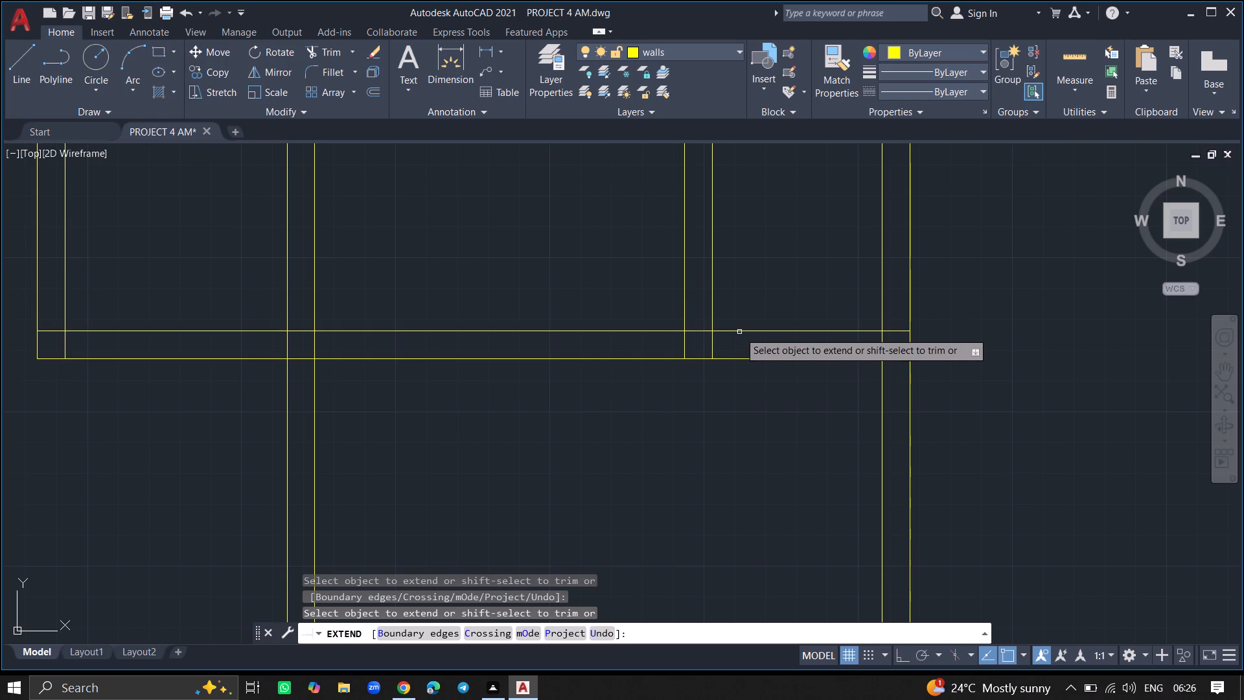
pyautogui.press('Return')
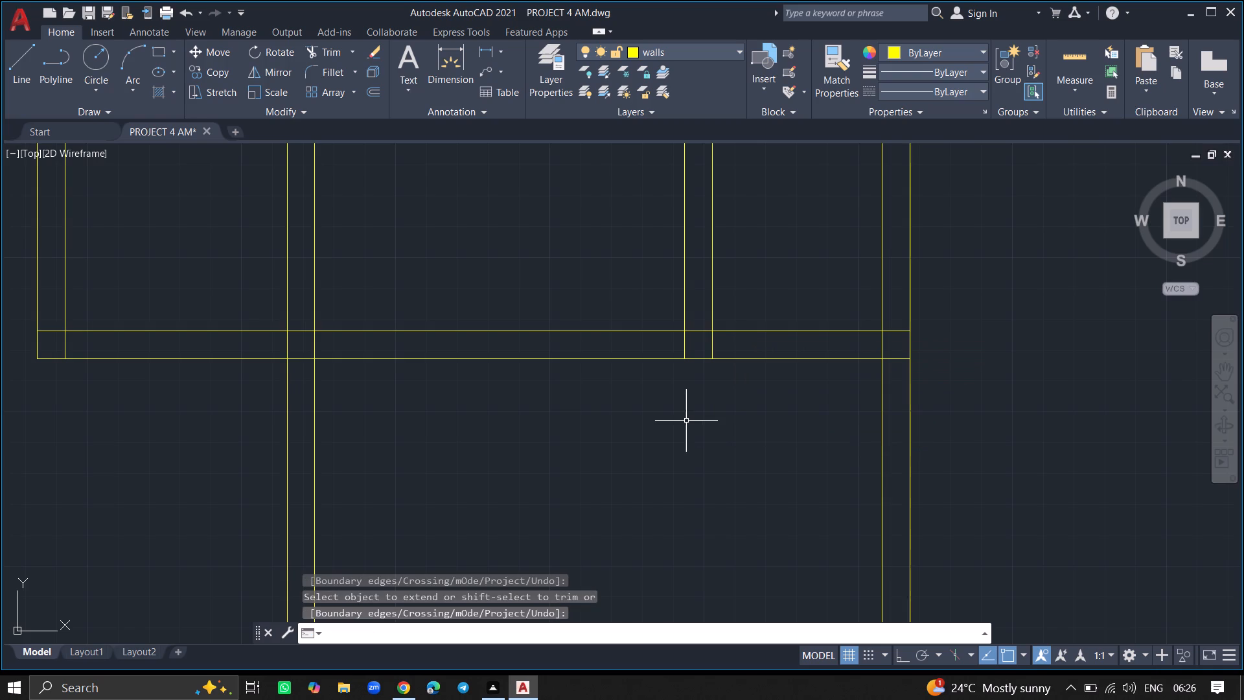
# Trim both lines of the new vertical wall where they run north past the room's bottom wall.
pyautogui.keyDown('ctrl'); pyautogui.scroll(-1, 686, 421); pyautogui.keyUp('ctrl')
pyautogui.keyDown('ctrl'); pyautogui.scroll(-3, 741, 344); pyautogui.keyUp('ctrl')
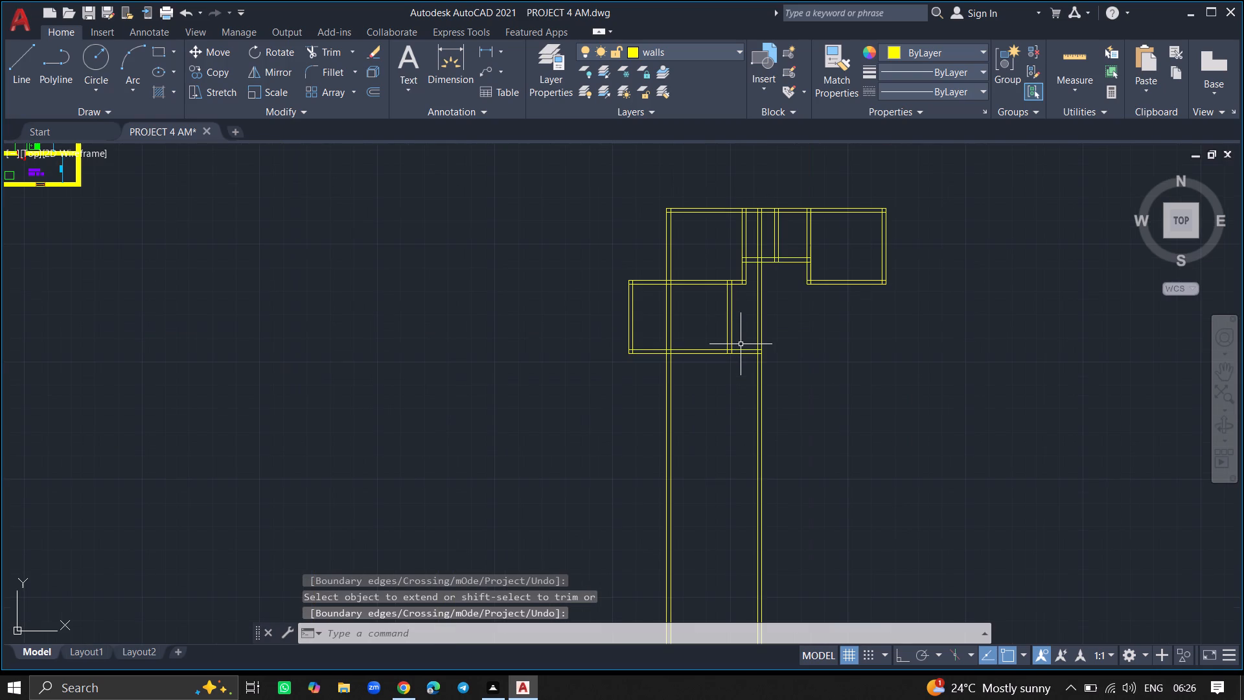
pyautogui.keyDown('ctrl'); pyautogui.scroll(3, 776, 310); pyautogui.keyUp('ctrl')
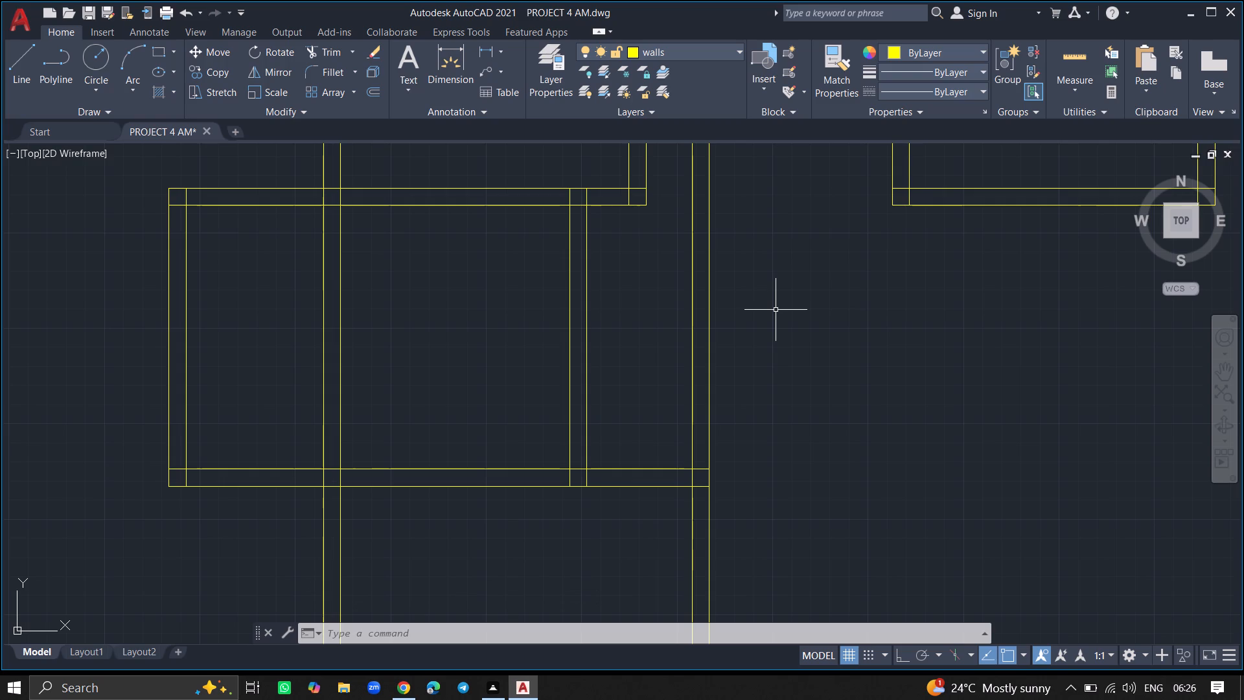
pyautogui.write('TR')
pyautogui.press('Return')
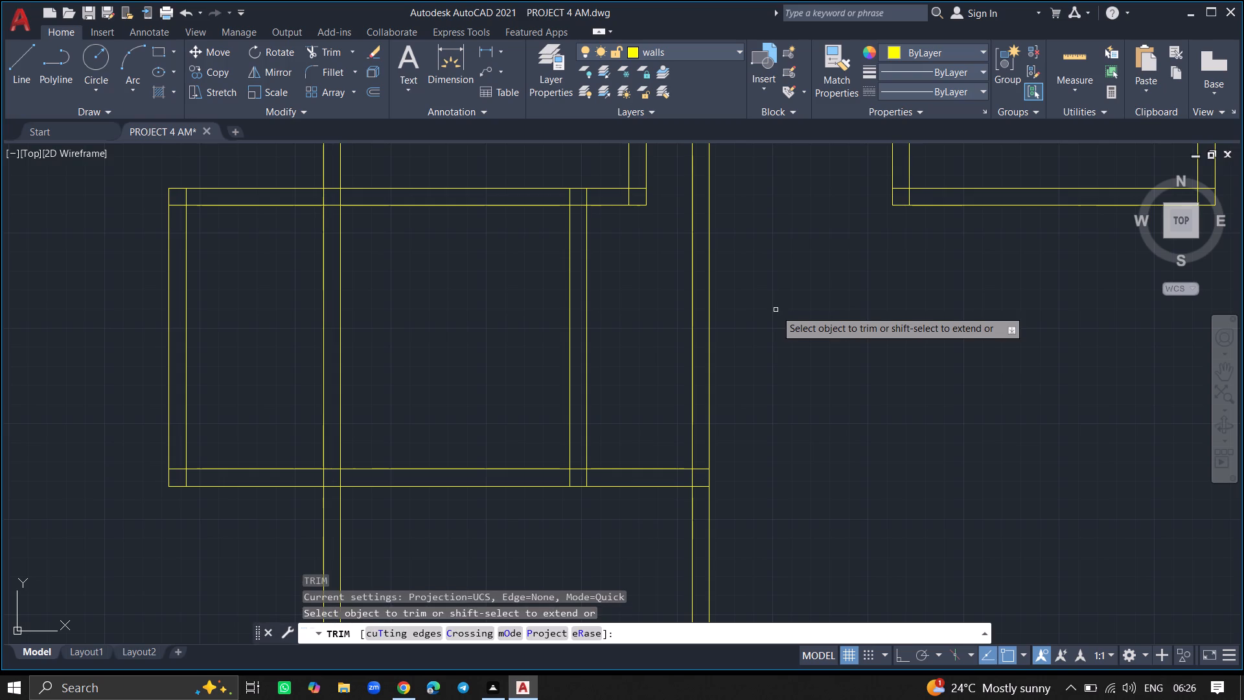
pyautogui.click(710, 334)
pyautogui.keyDown('ctrl'); pyautogui.scroll(-1, 710, 334); pyautogui.keyUp('ctrl')
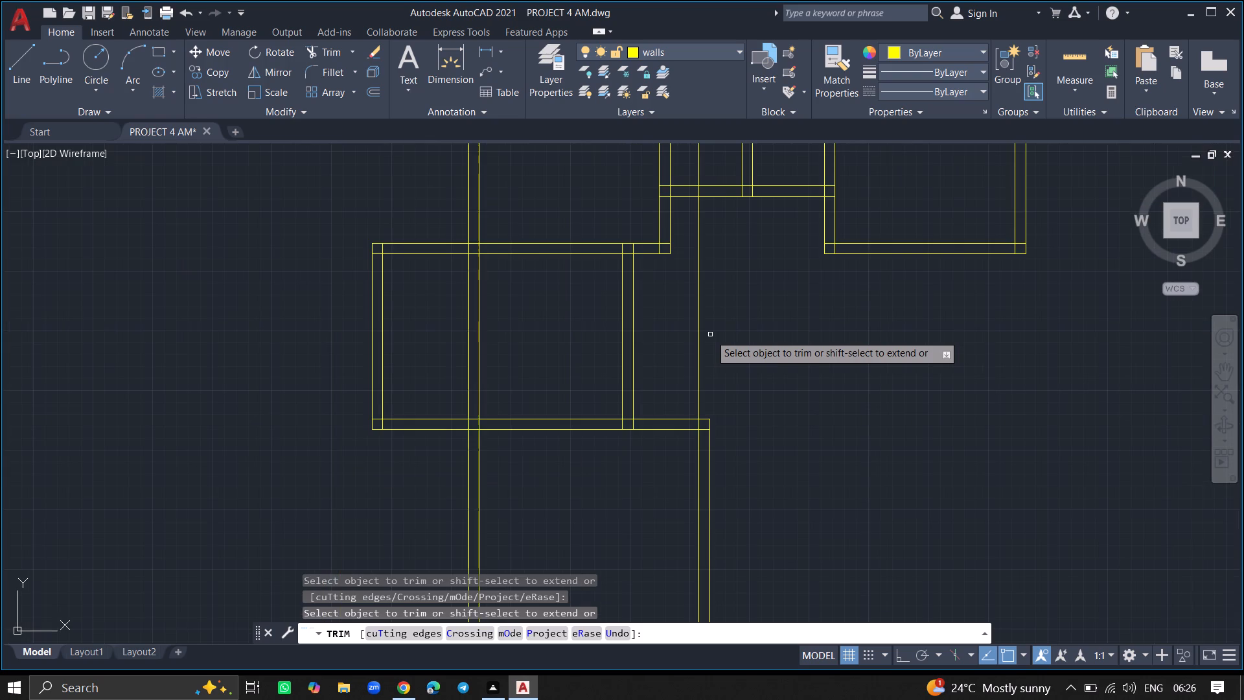
pyautogui.click(700, 336)
pyautogui.keyDown('ctrl'); pyautogui.scroll(-2, 700, 336); pyautogui.keyUp('ctrl')
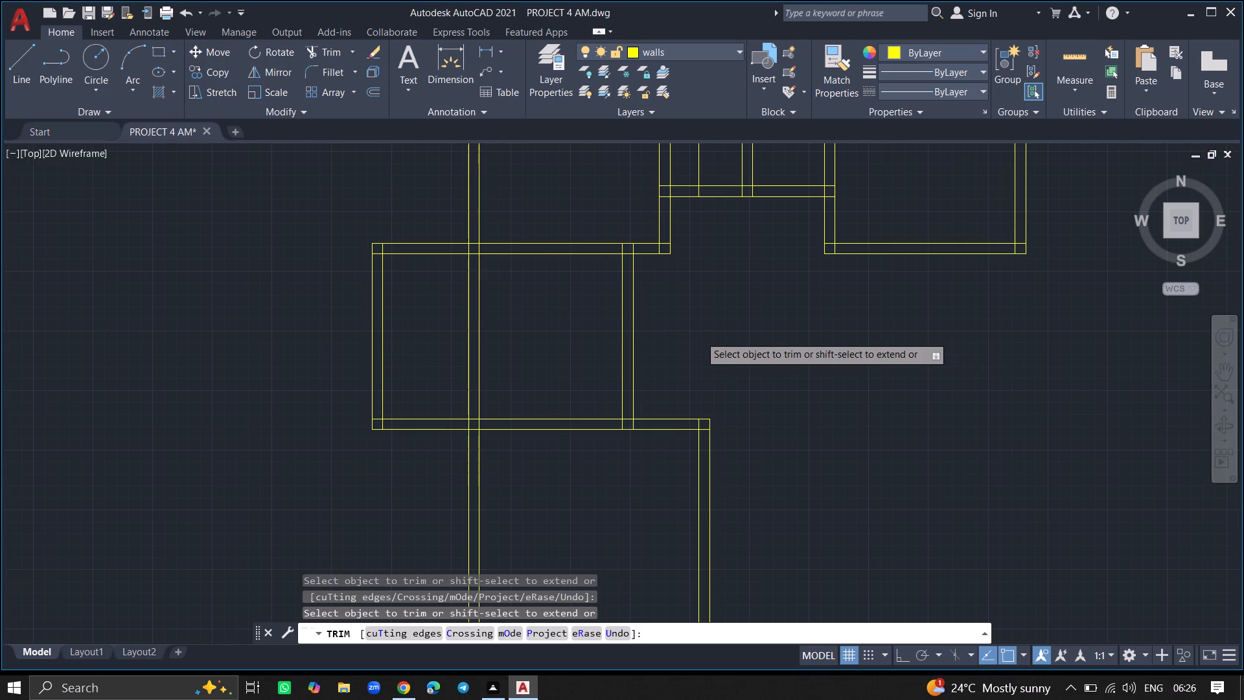
# Trim the leftover vertical line pieces inside the small top room and within its top and bottom walls.
pyautogui.keyDown('ctrl'); pyautogui.scroll(-1, 700, 336); pyautogui.keyUp('ctrl')
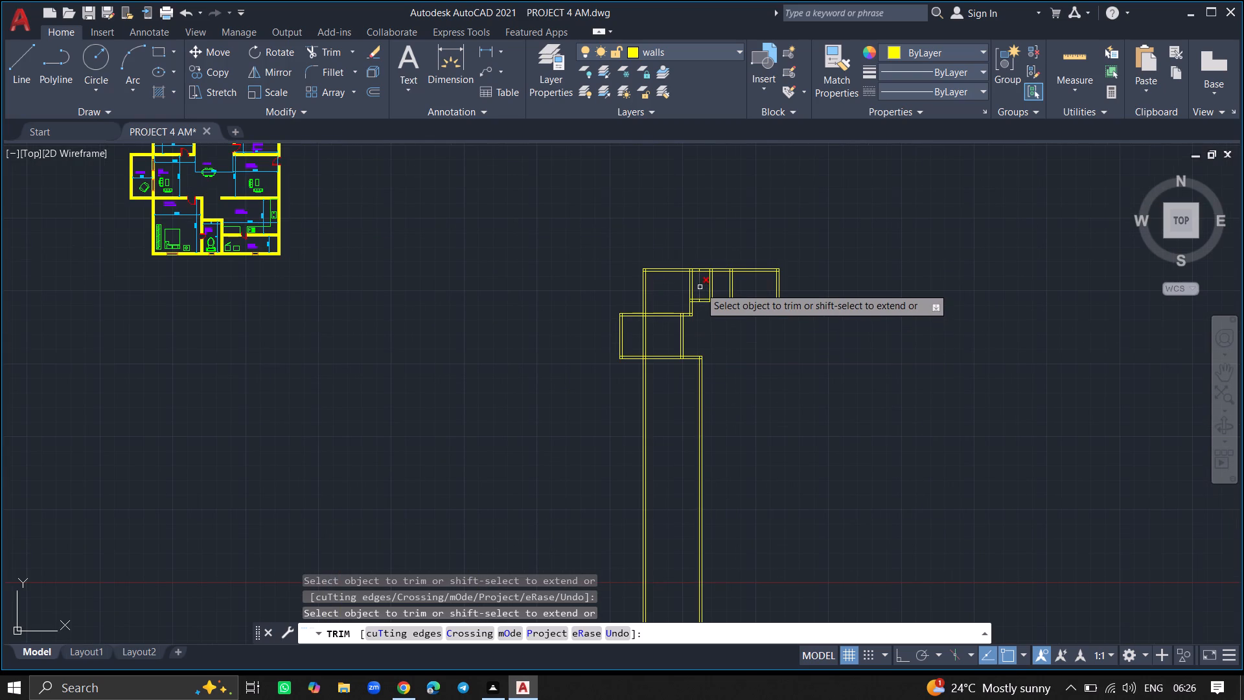
pyautogui.keyDown('ctrl'); pyautogui.scroll(3, 700, 287); pyautogui.keyUp('ctrl')
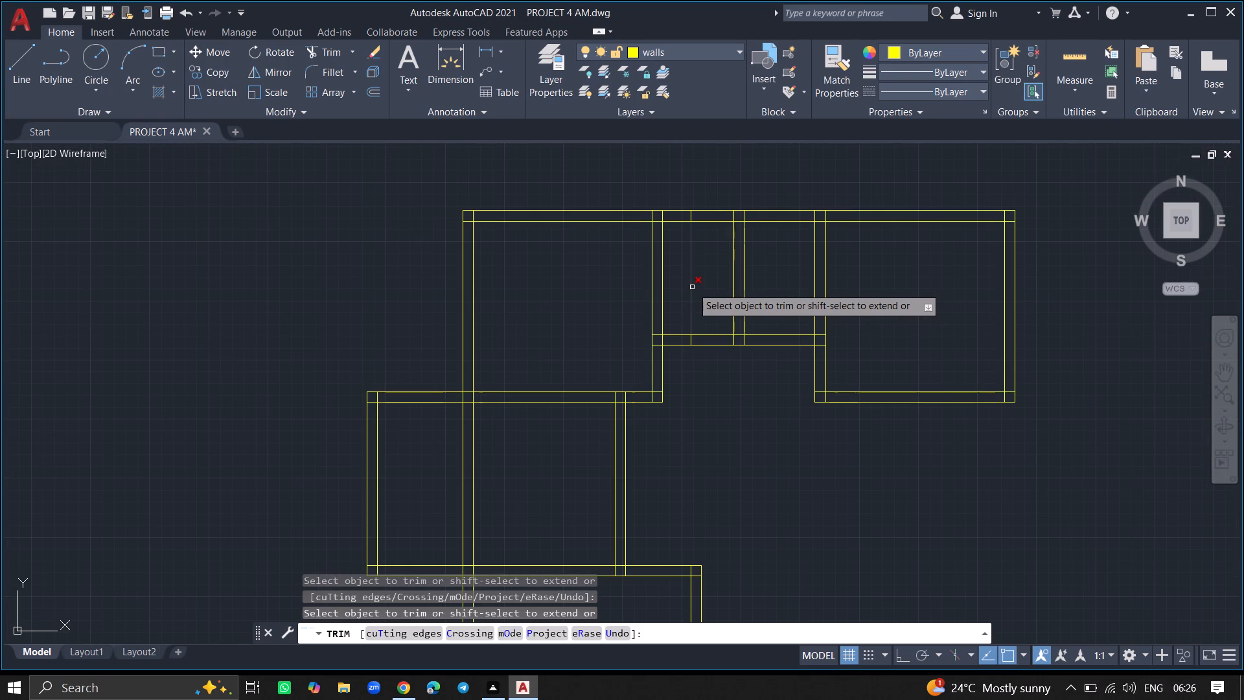
pyautogui.click(692, 287)
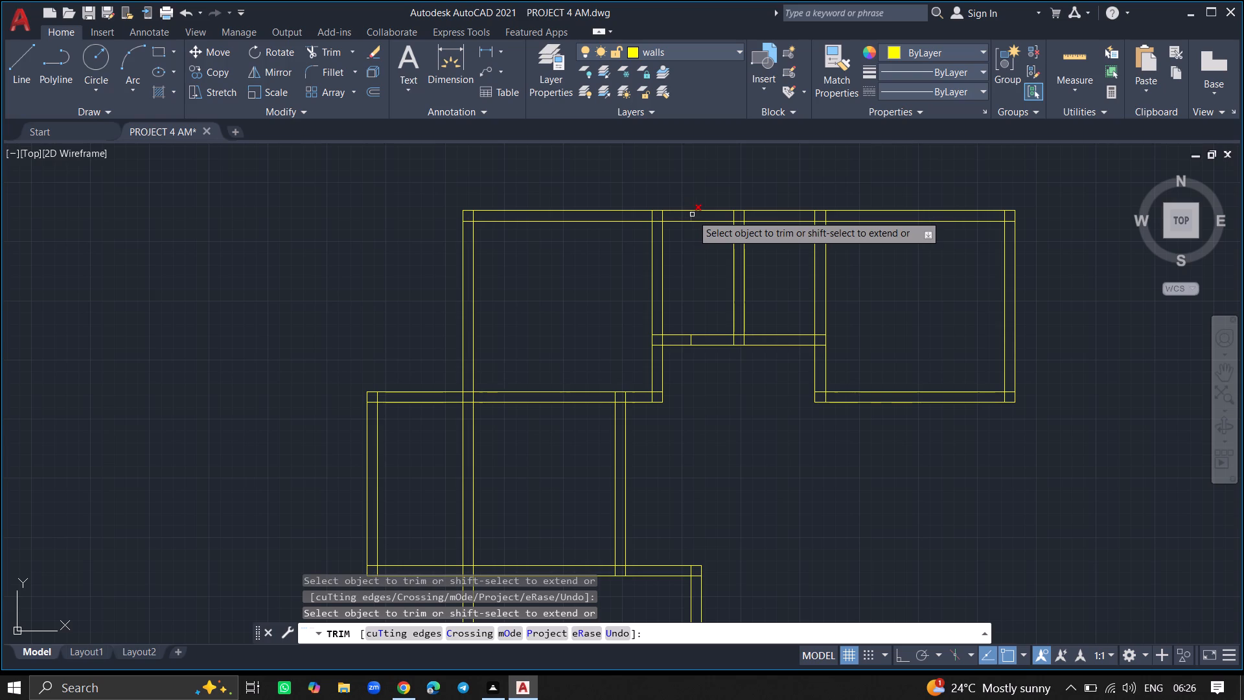
pyautogui.click(693, 215)
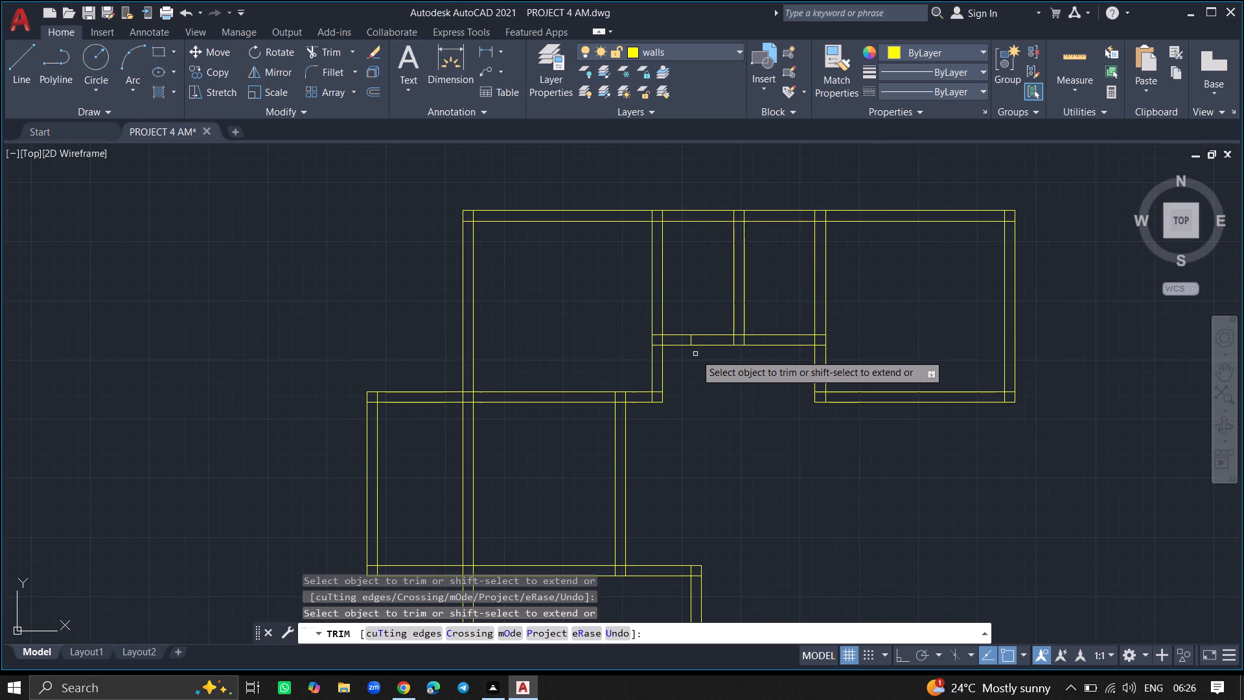
pyautogui.click(692, 339)
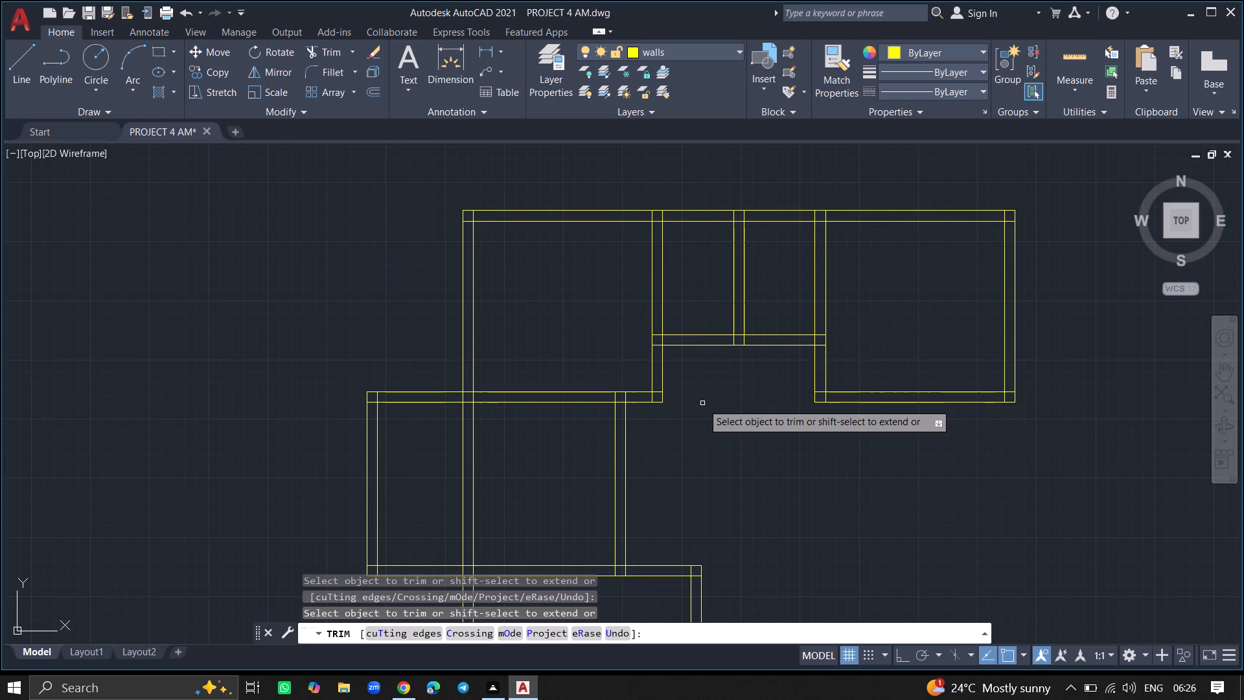
pyautogui.press('Return')
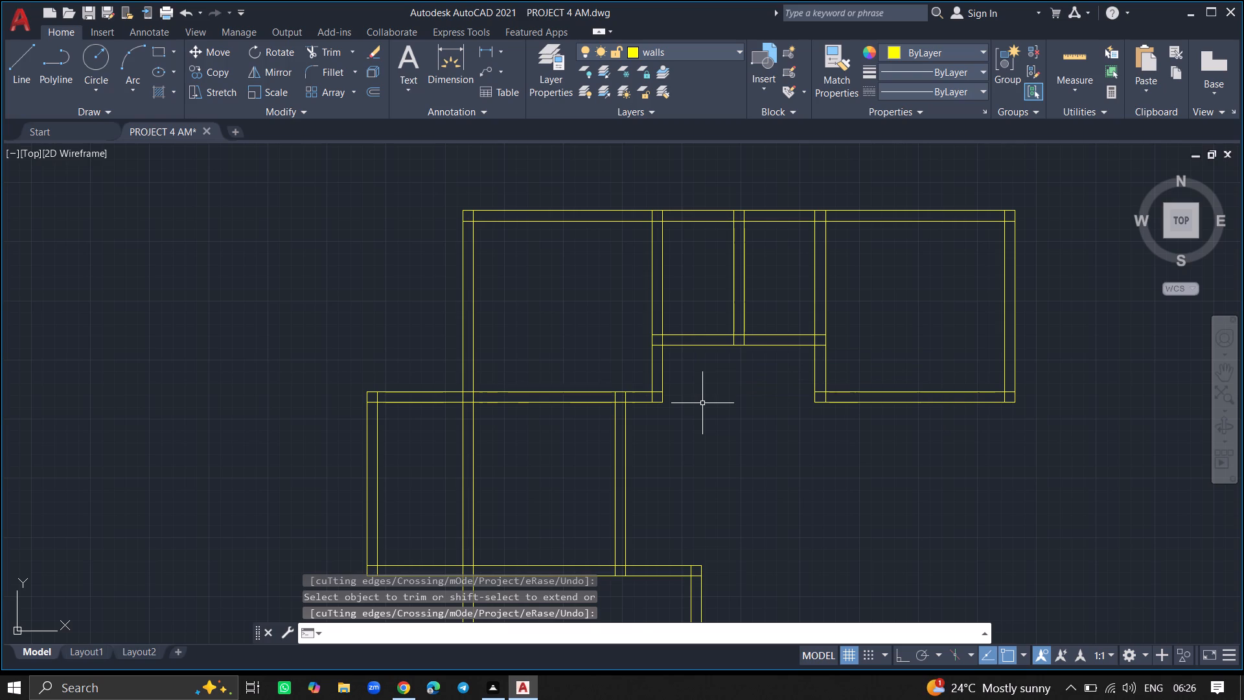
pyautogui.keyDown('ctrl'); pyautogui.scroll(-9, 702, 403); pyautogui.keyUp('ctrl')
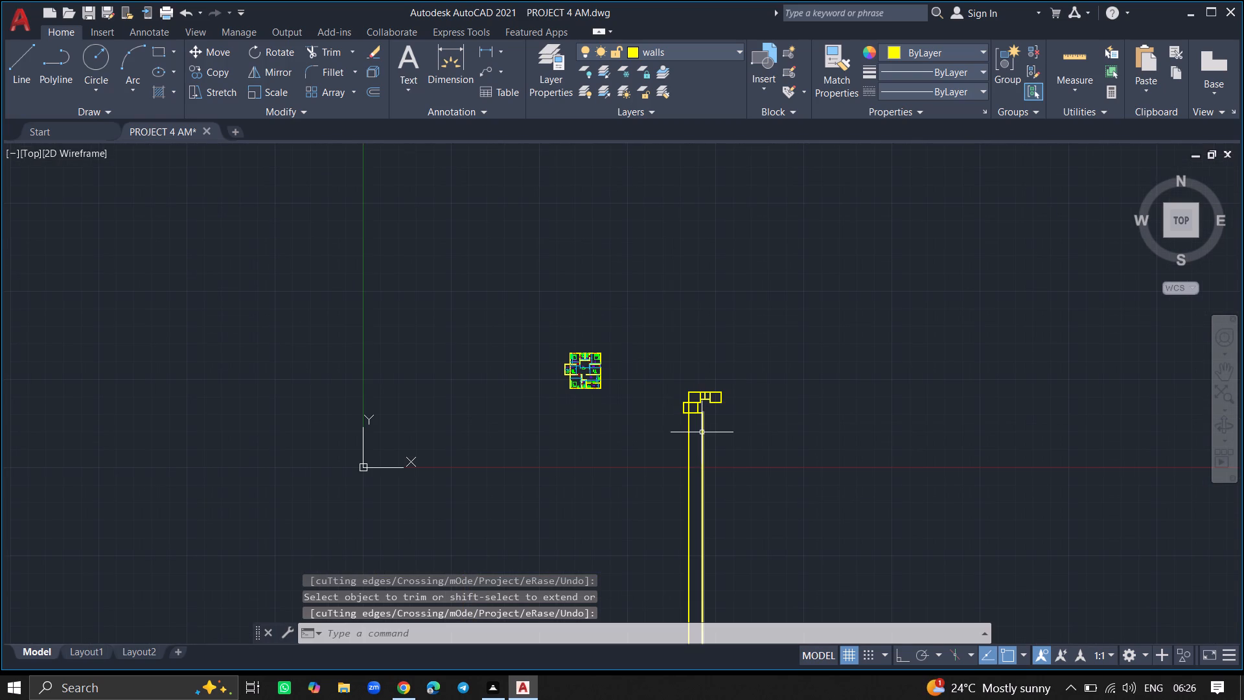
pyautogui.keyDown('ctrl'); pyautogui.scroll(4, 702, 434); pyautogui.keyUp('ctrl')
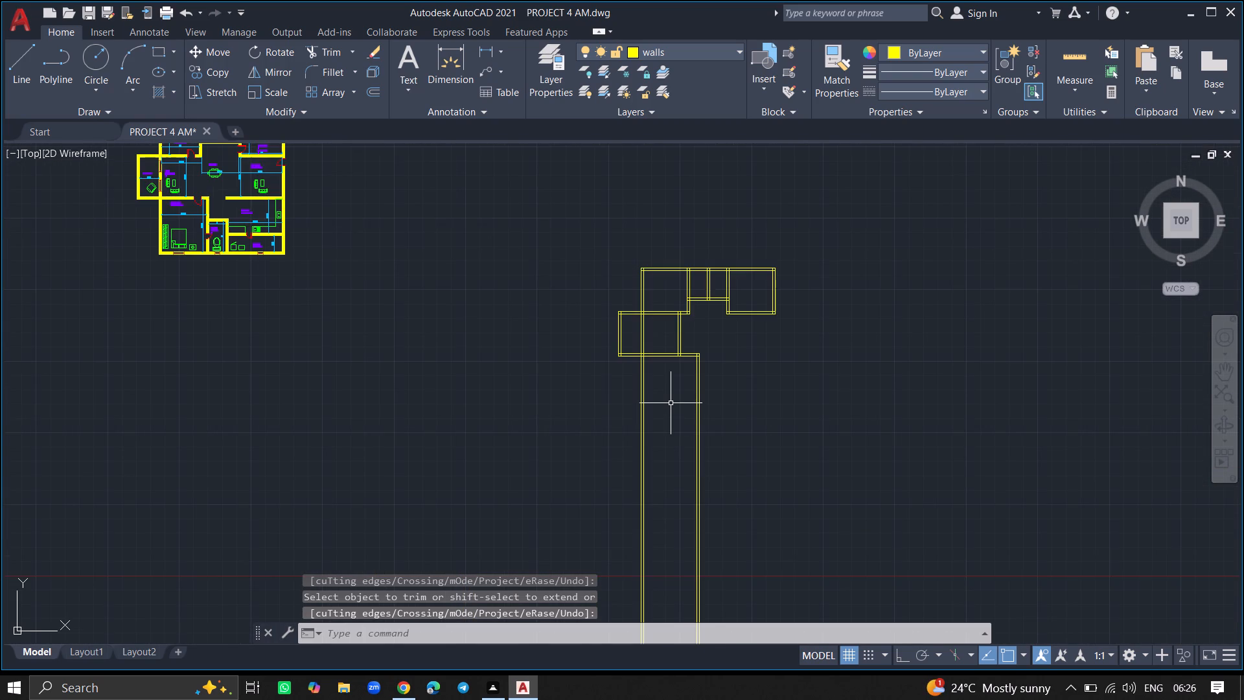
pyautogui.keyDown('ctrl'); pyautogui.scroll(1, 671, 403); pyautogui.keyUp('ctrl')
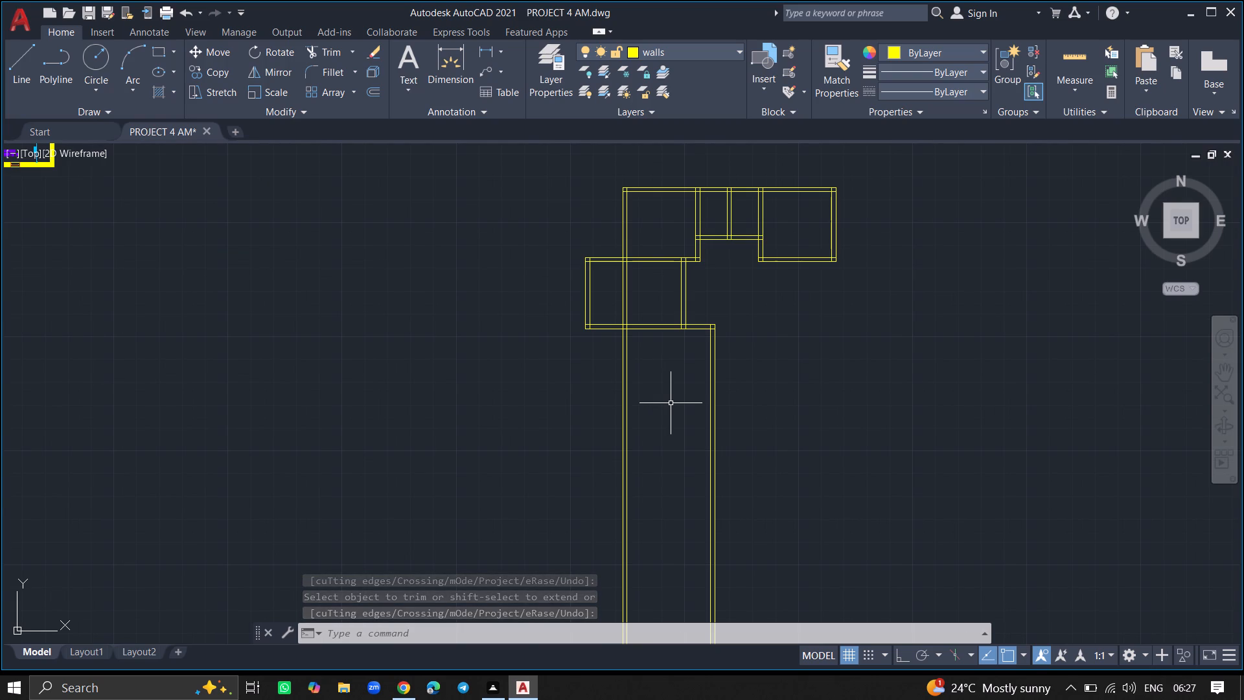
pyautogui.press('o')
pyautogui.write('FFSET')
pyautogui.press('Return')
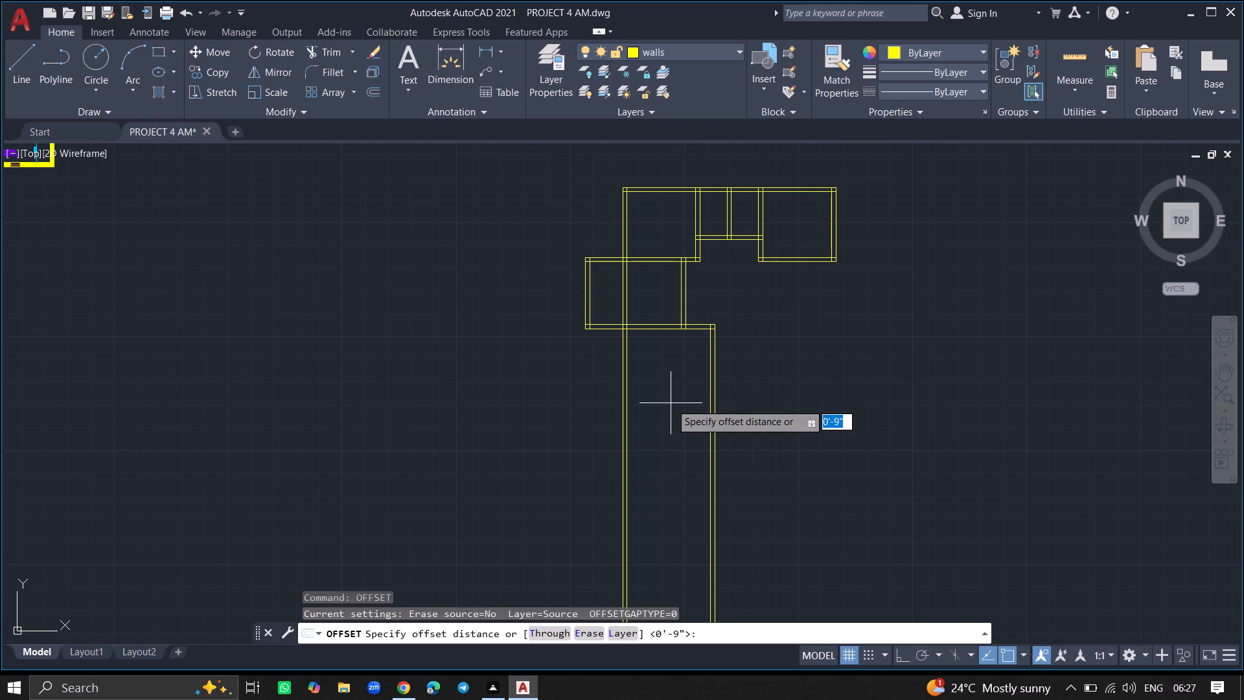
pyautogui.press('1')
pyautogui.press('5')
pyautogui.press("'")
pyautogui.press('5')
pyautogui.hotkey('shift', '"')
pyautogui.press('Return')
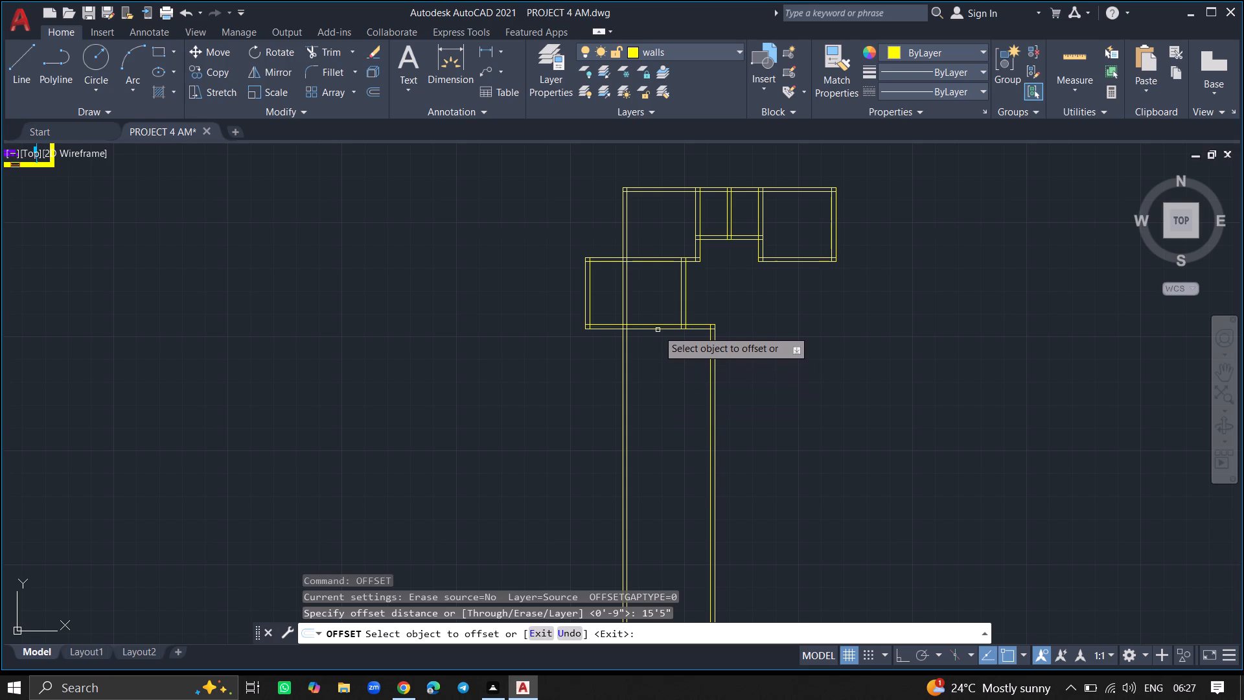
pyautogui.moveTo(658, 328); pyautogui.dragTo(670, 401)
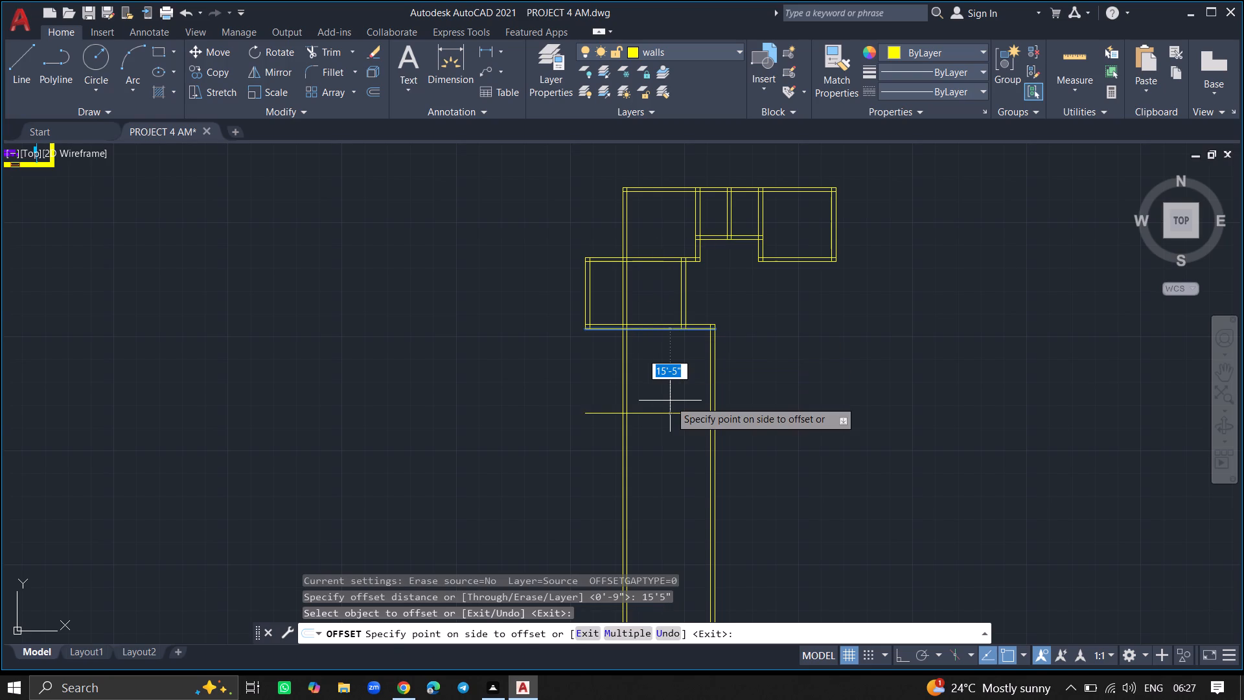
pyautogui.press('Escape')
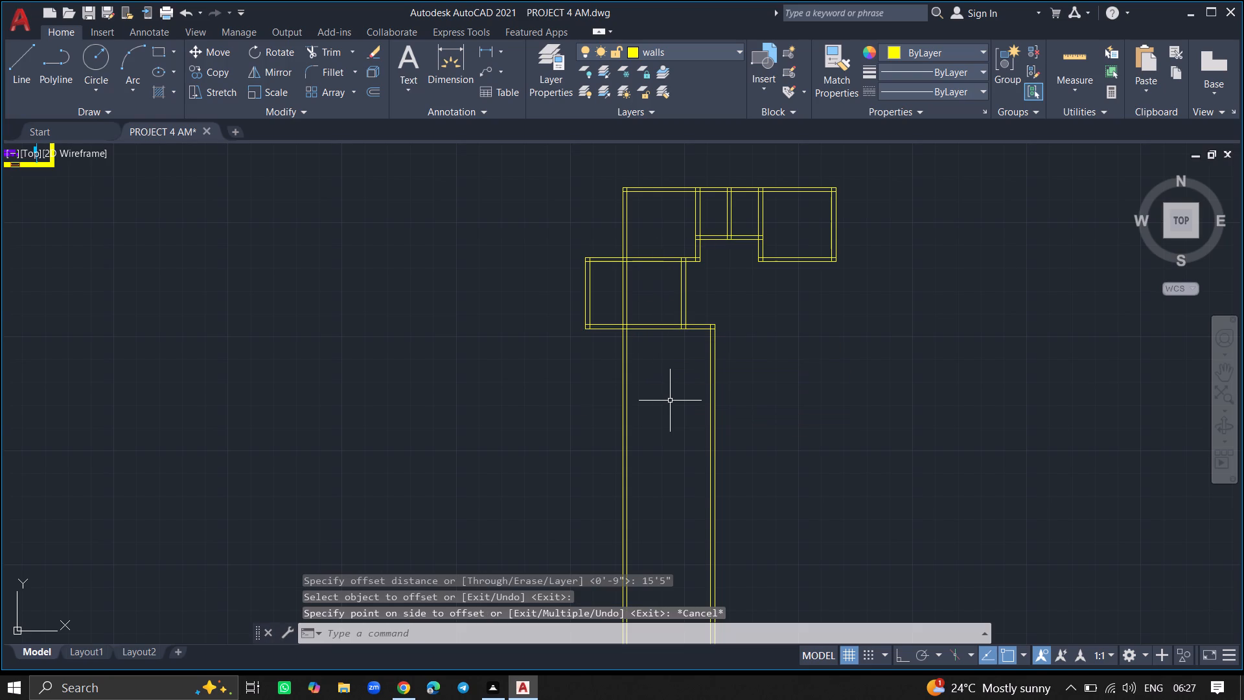
# Offset the lower line of the room's bottom wall 12' southward.
pyautogui.write('OFF')
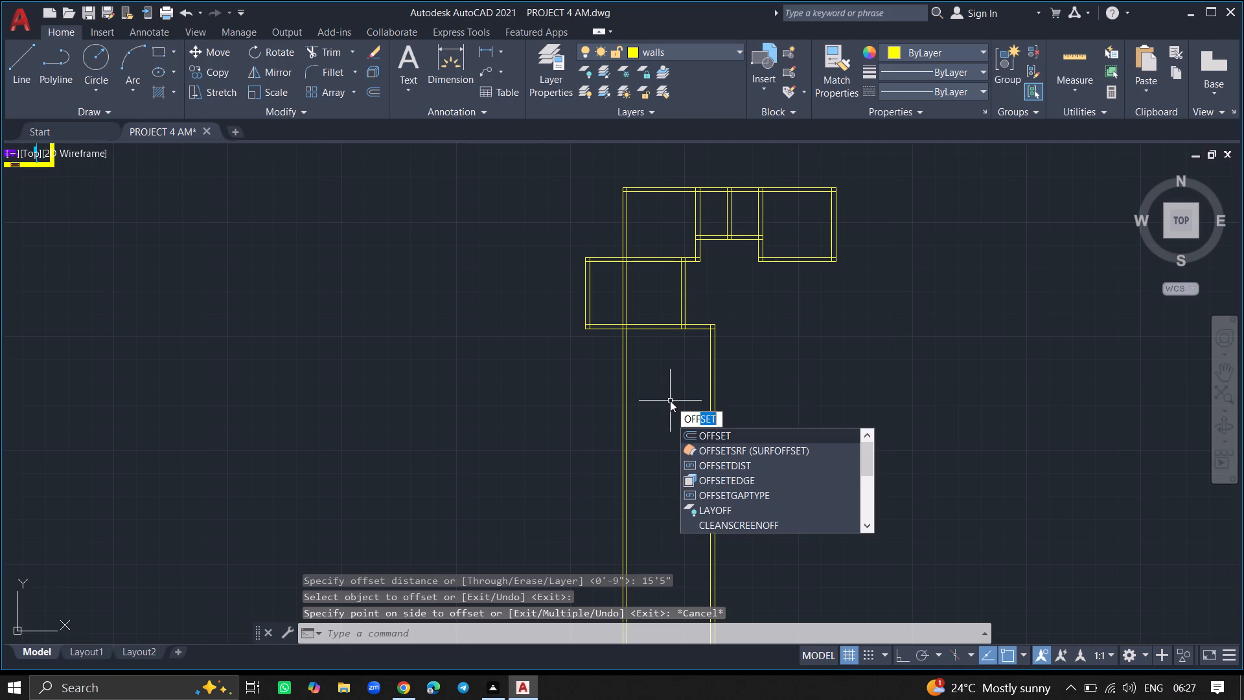
pyautogui.click(687, 436)
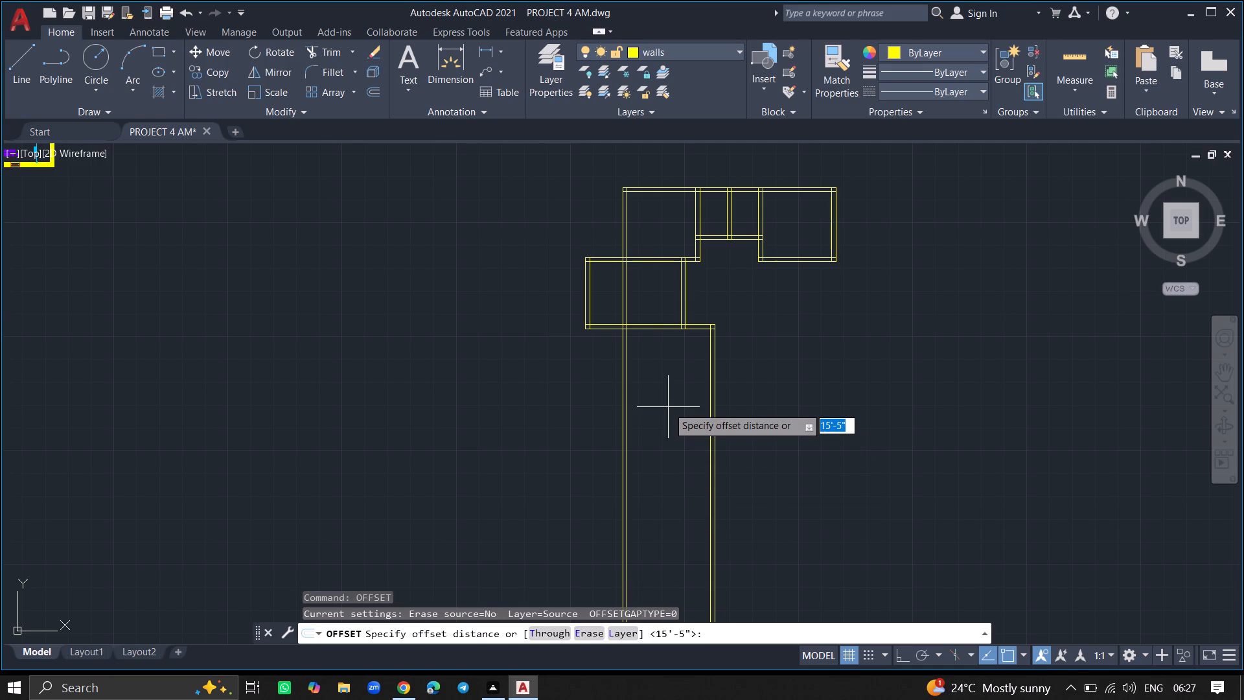
pyautogui.write("12'")
pyautogui.press('Return')
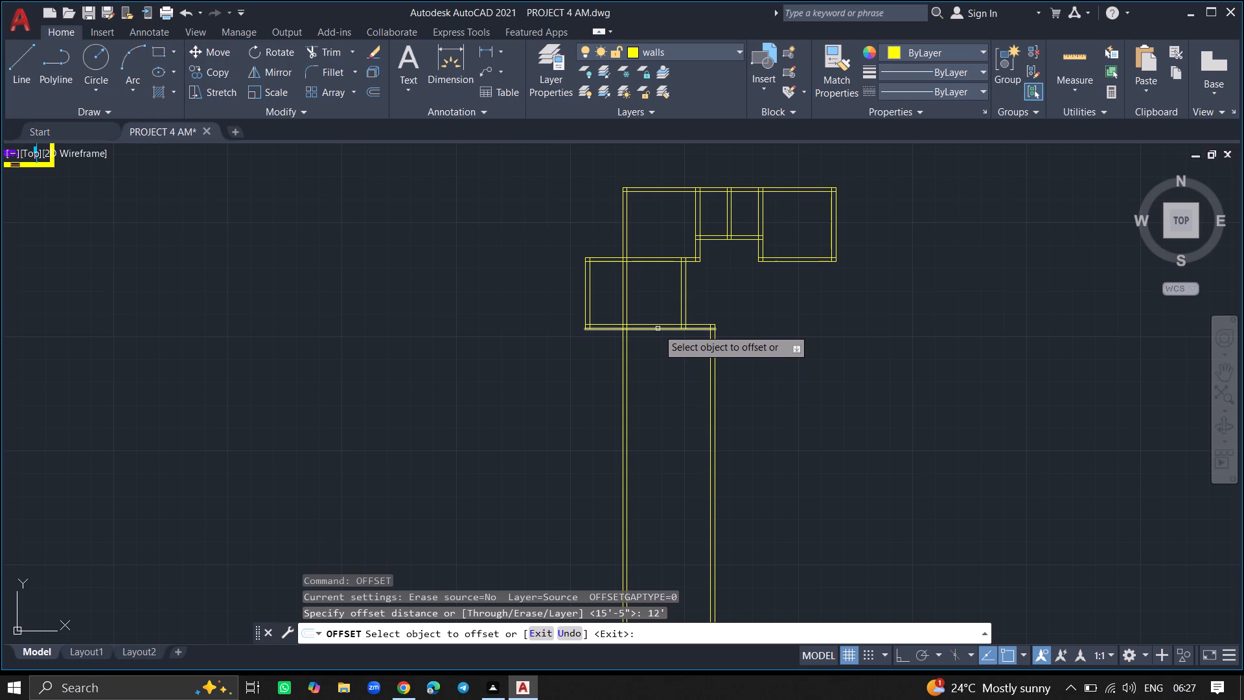
pyautogui.moveTo(658, 327); pyautogui.dragTo(683, 432)
pyautogui.click(683, 432)
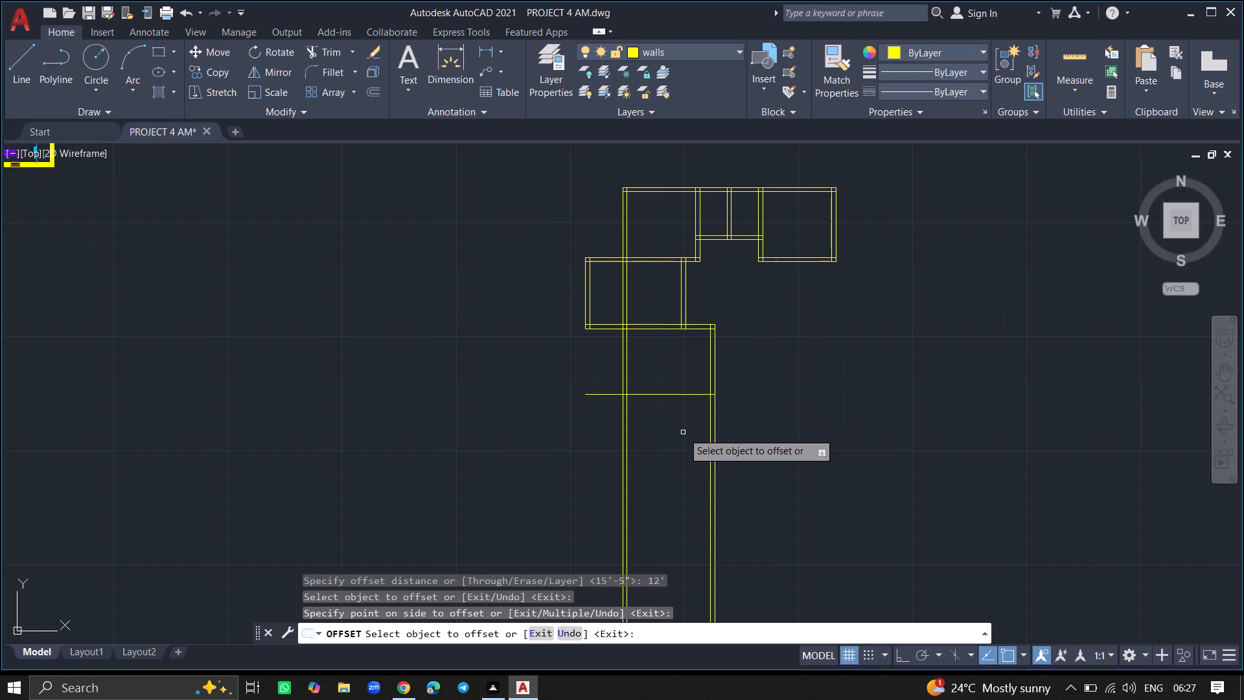
pyautogui.press('Return')
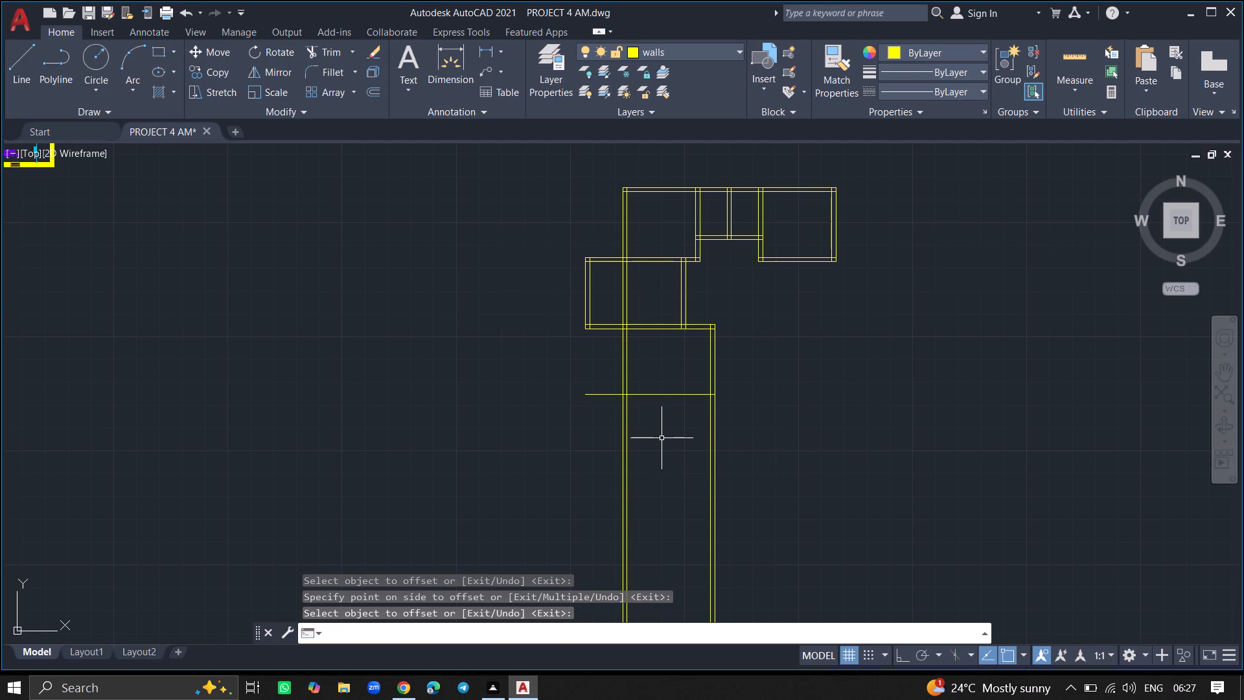
# Offset the new horizontal line 9" southward to form a double-line wall.
pyautogui.write('OFF')
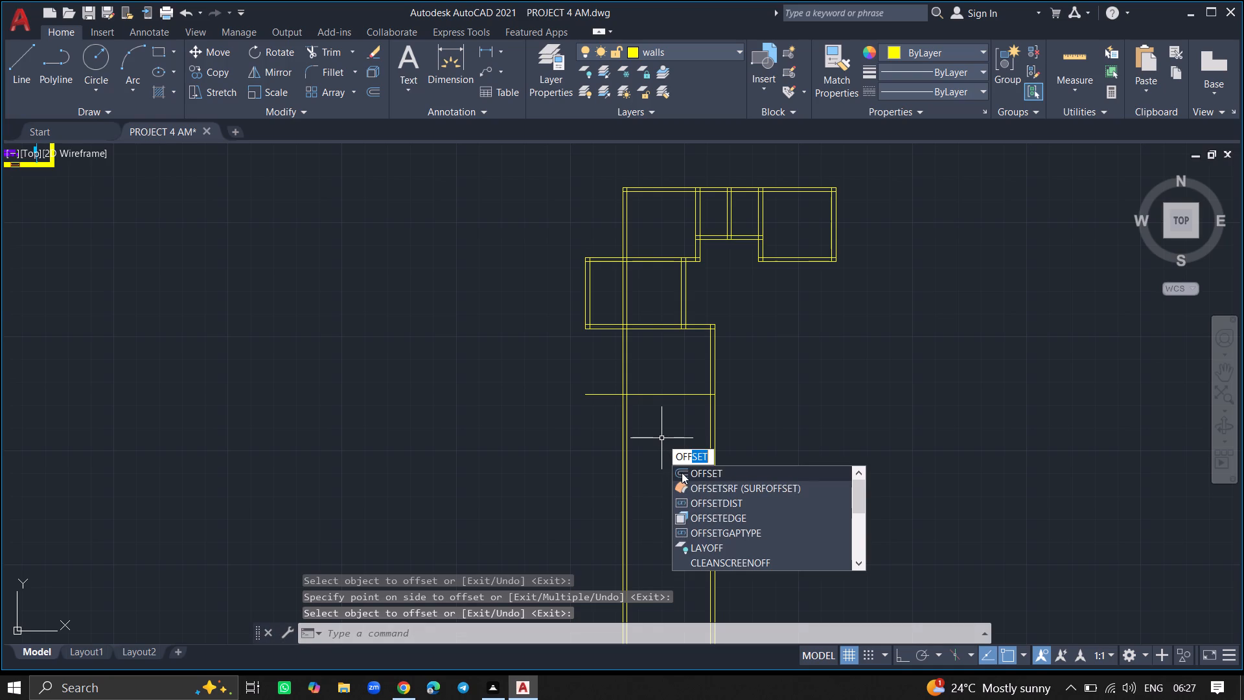
pyautogui.click(682, 472)
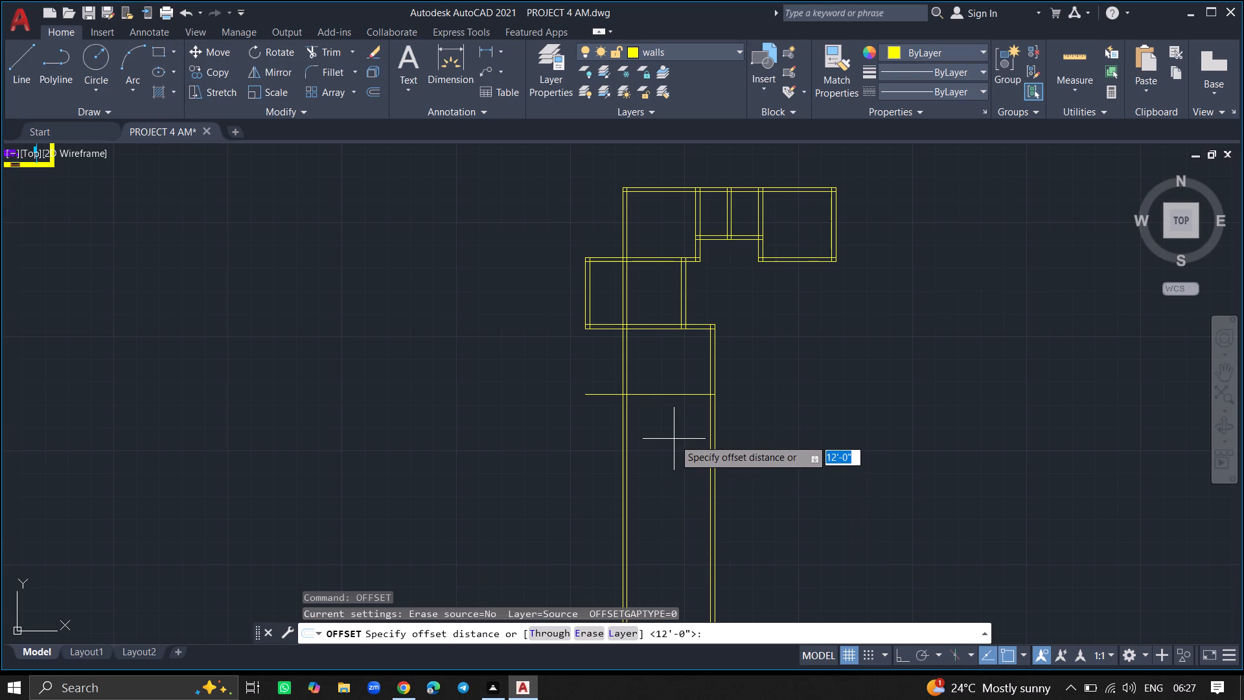
pyautogui.press('9')
pyautogui.hotkey('shift', '"')
pyautogui.press('Return')
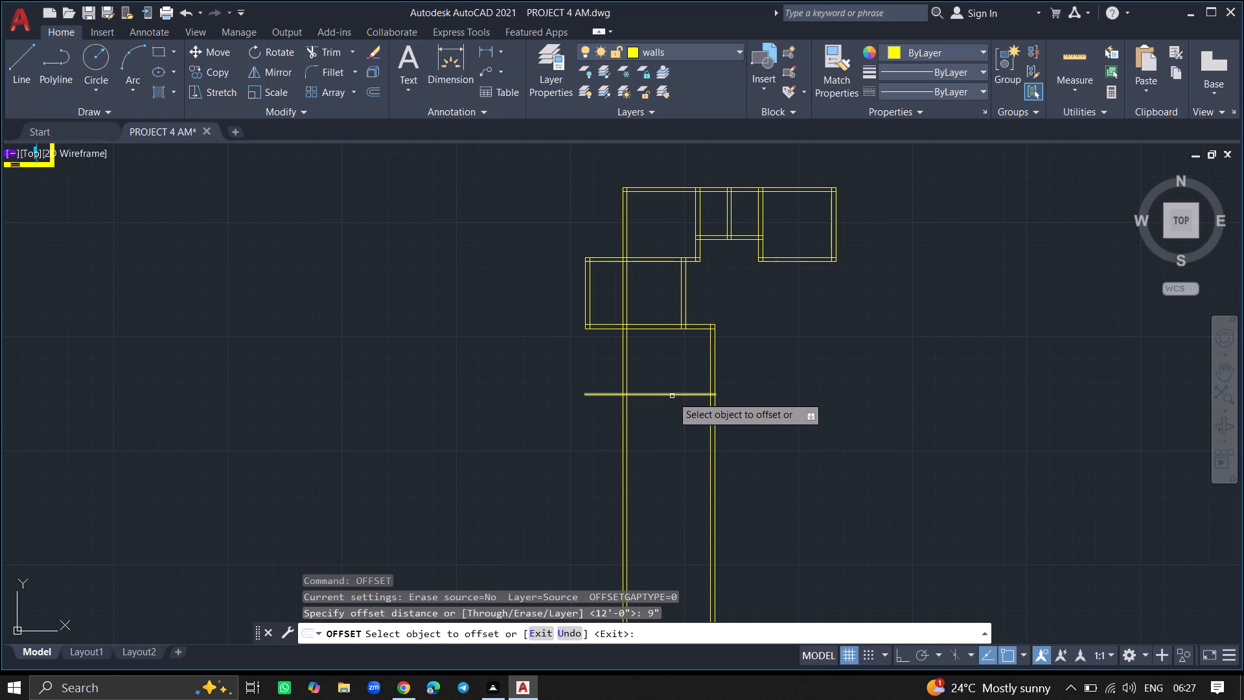
pyautogui.moveTo(672, 396); pyautogui.dragTo(674, 414)
pyautogui.click(674, 414)
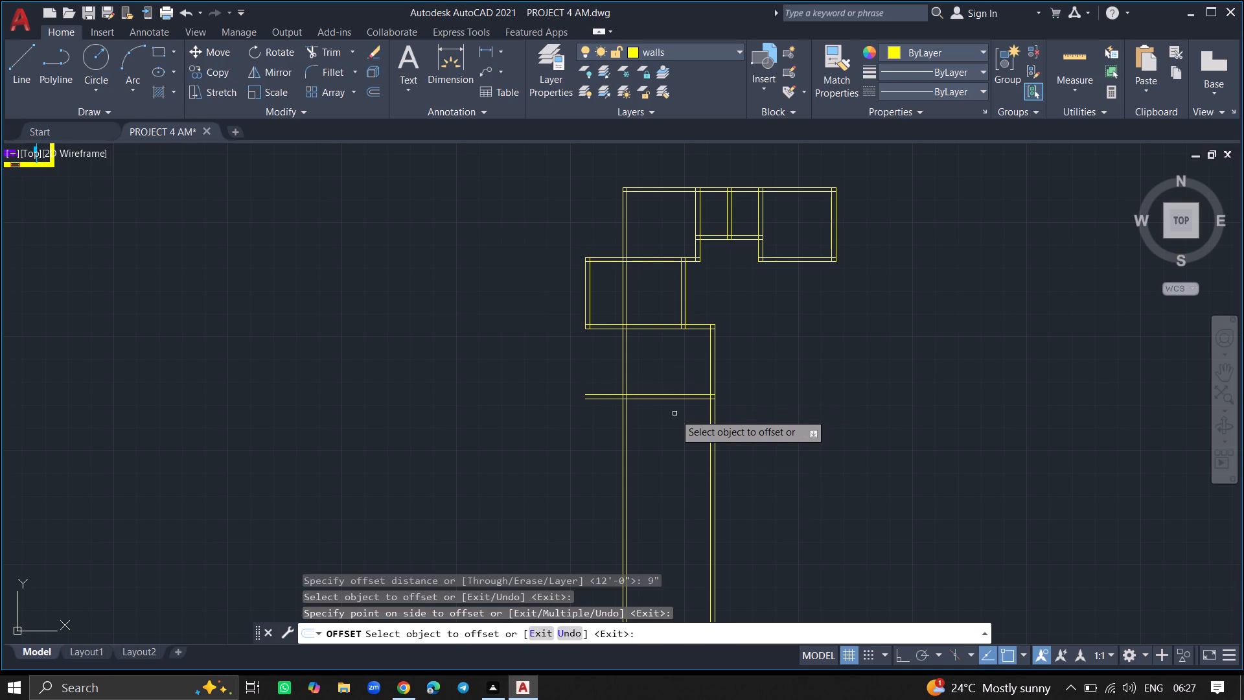
pyautogui.press('Return')
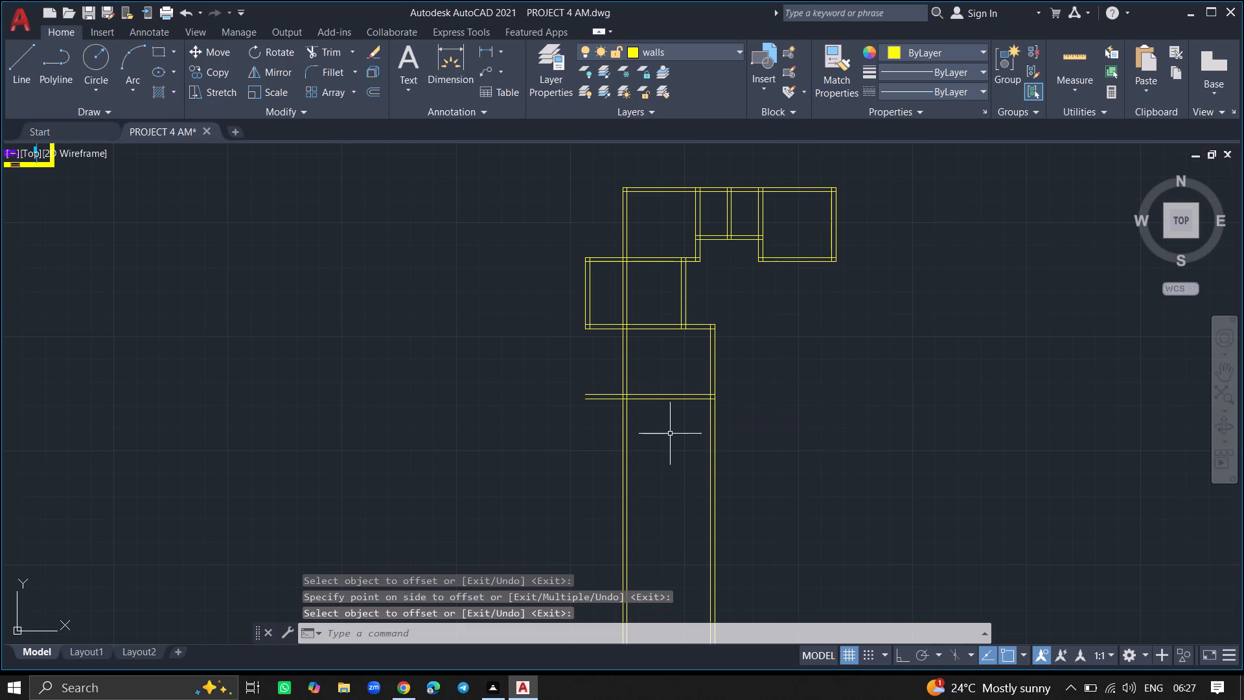
# Offset the lower line of the new horizontal double-line wall 15' southward.
pyautogui.write('OFFSET')
pyautogui.press('Return')
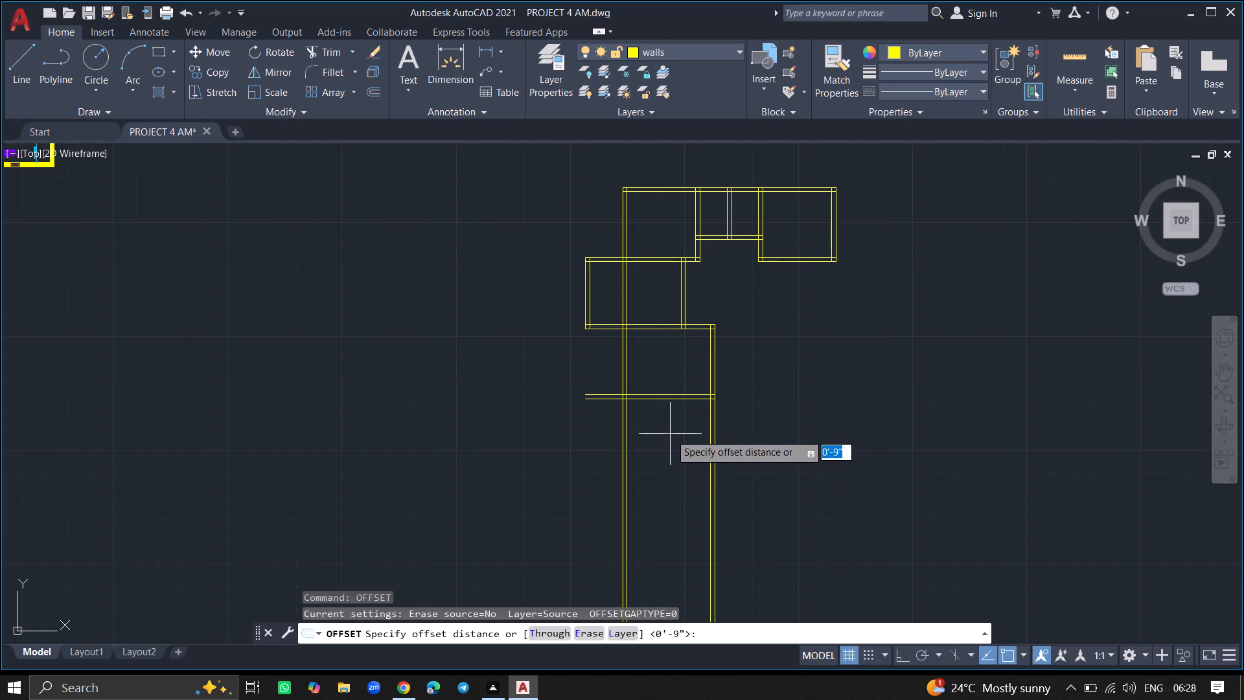
pyautogui.press('1')
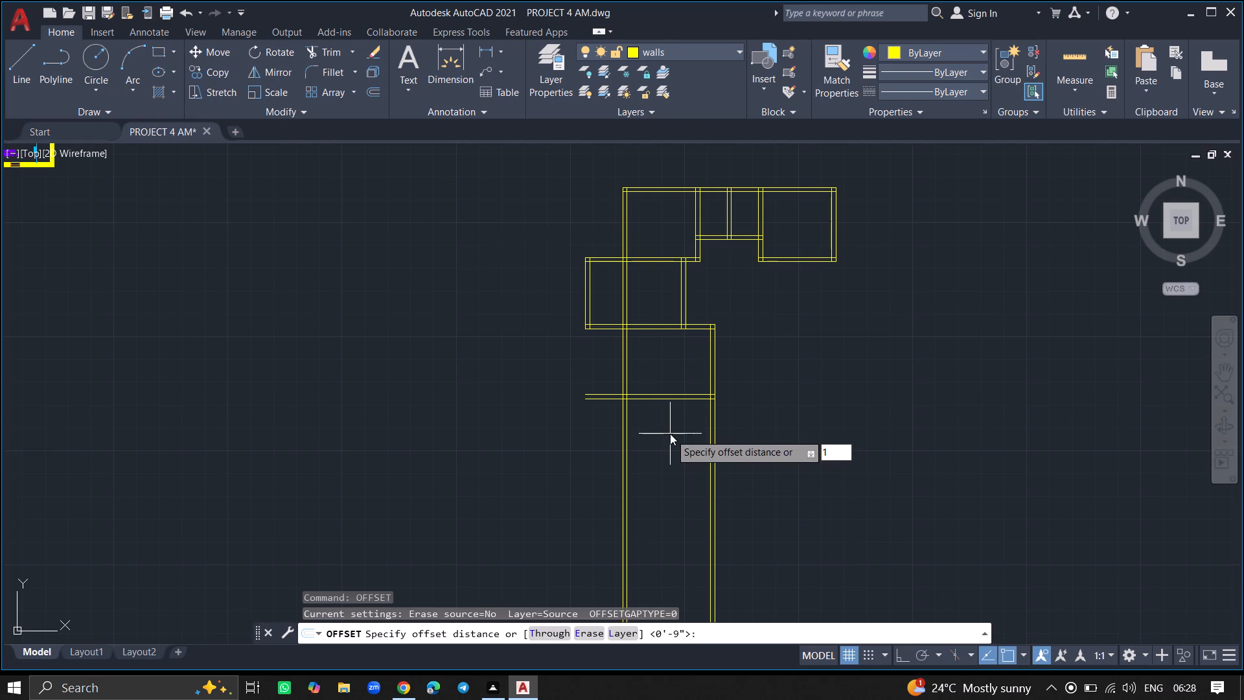
pyautogui.write("5'")
pyautogui.press('Return')
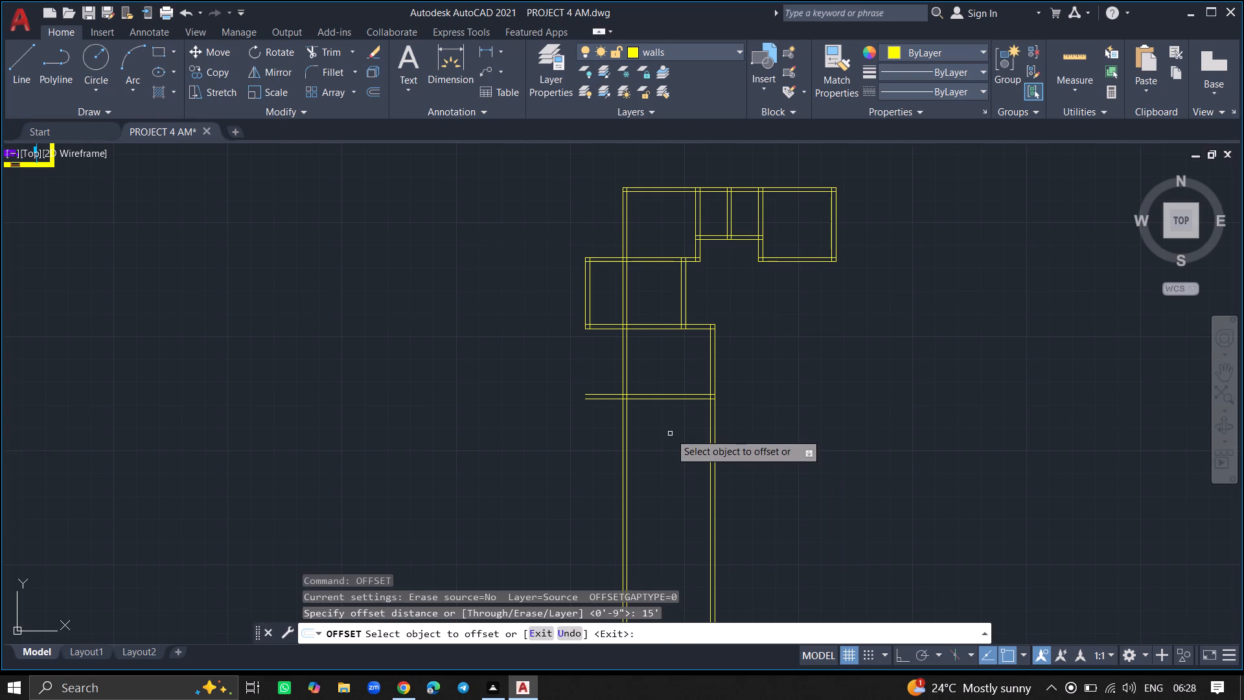
pyautogui.moveTo(673, 399); pyautogui.dragTo(668, 461)
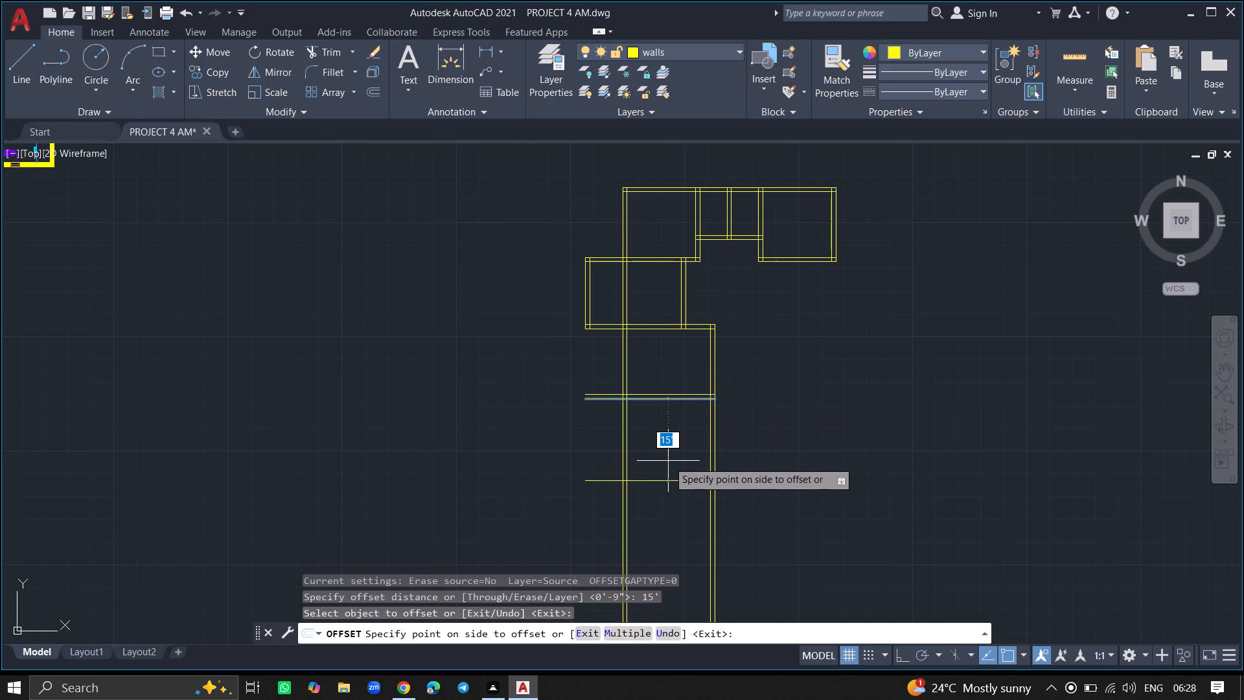
pyautogui.moveTo(668, 461); pyautogui.dragTo(668, 462)
pyautogui.click(668, 462)
pyautogui.press('Return')
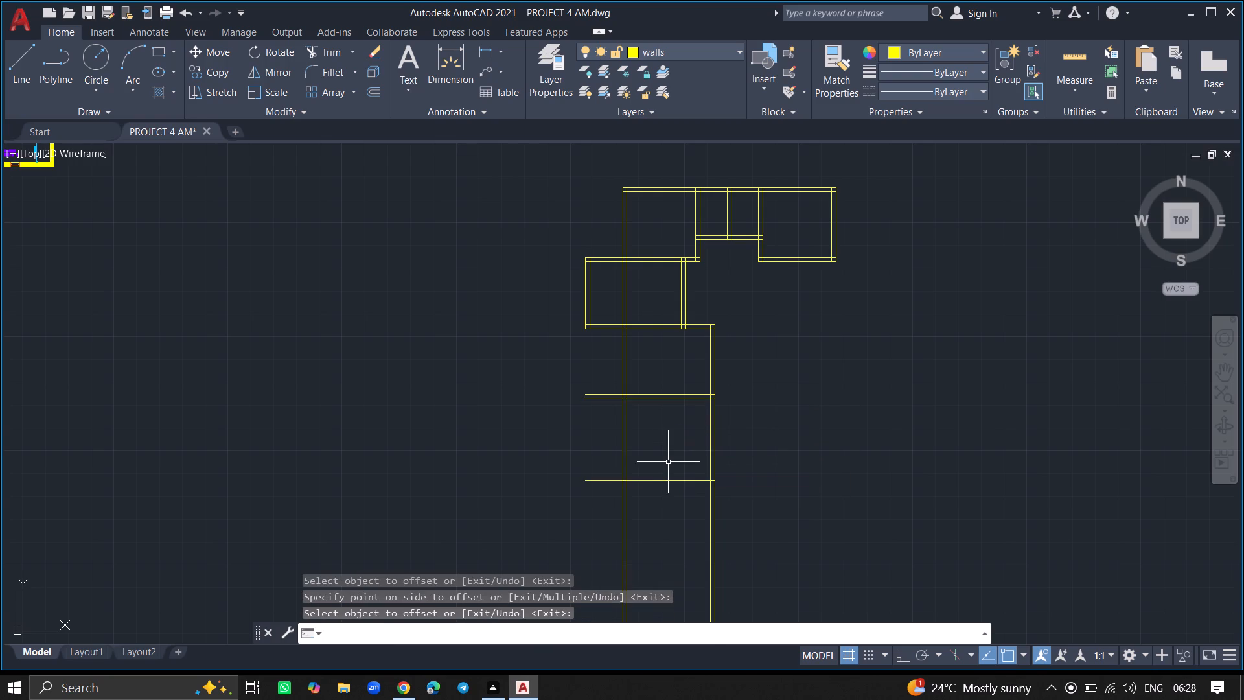
# Trim both lines of the upper horizontal wall where they run west past the long vertical west wall.
pyautogui.write('TR')
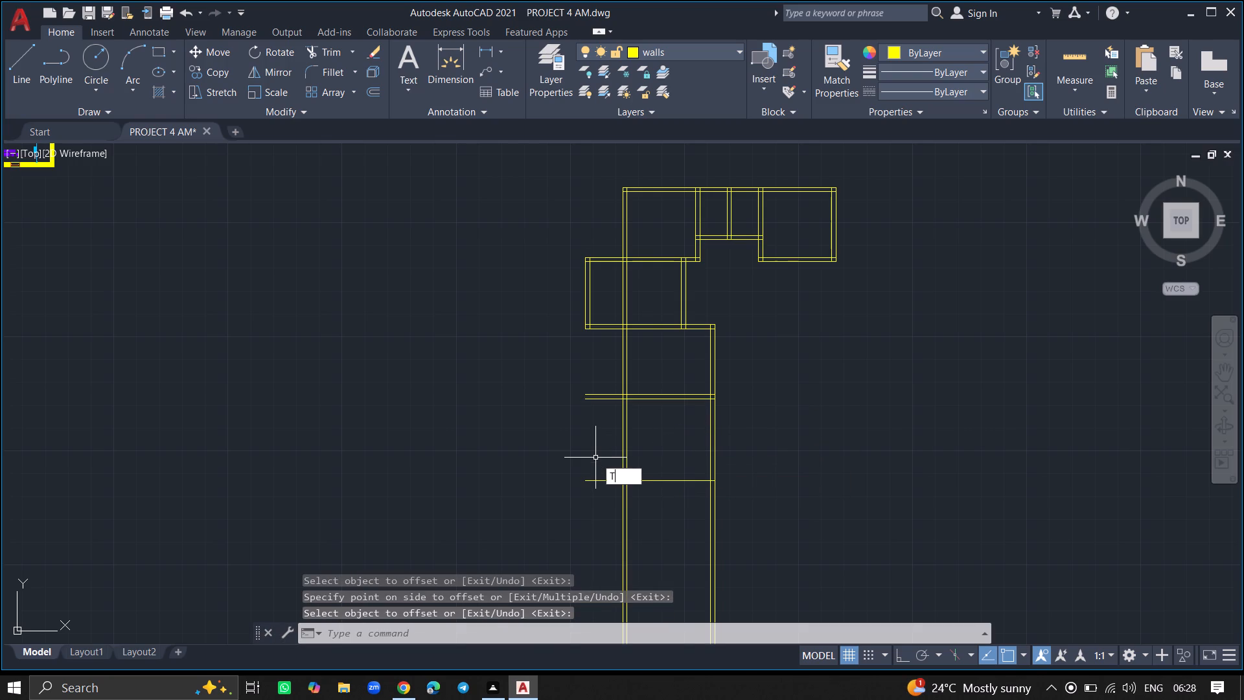
pyautogui.press('Return')
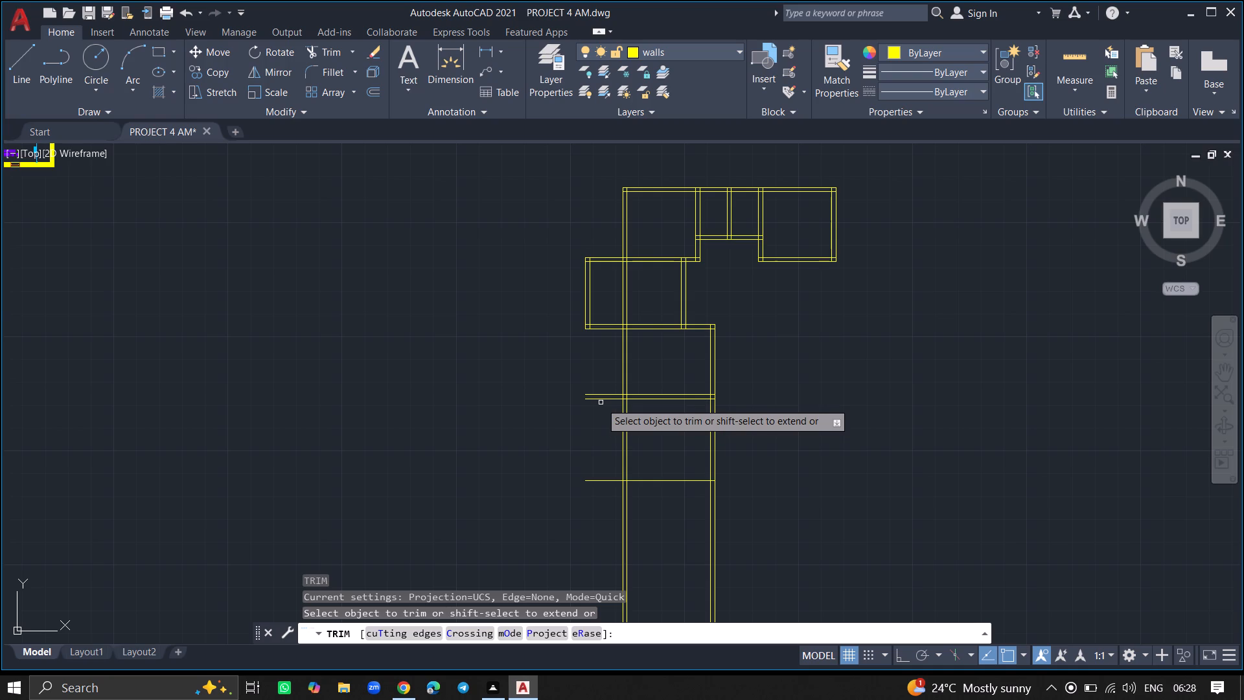
pyautogui.click(601, 401)
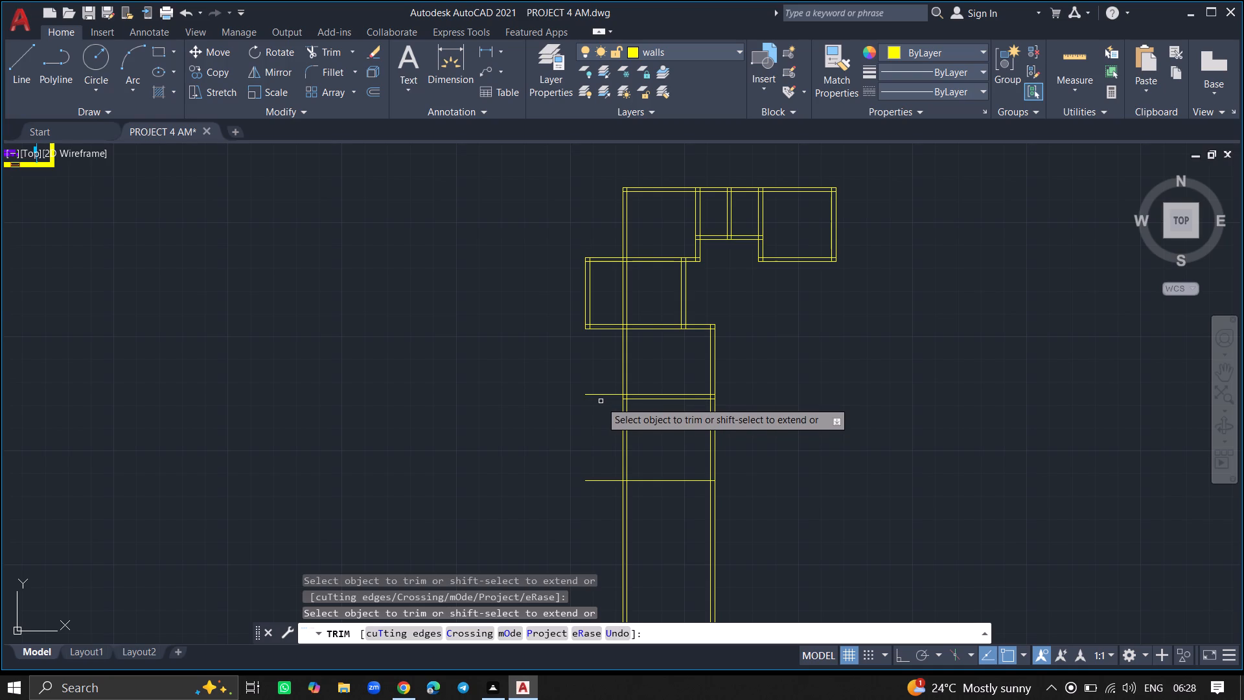
pyautogui.click(601, 397)
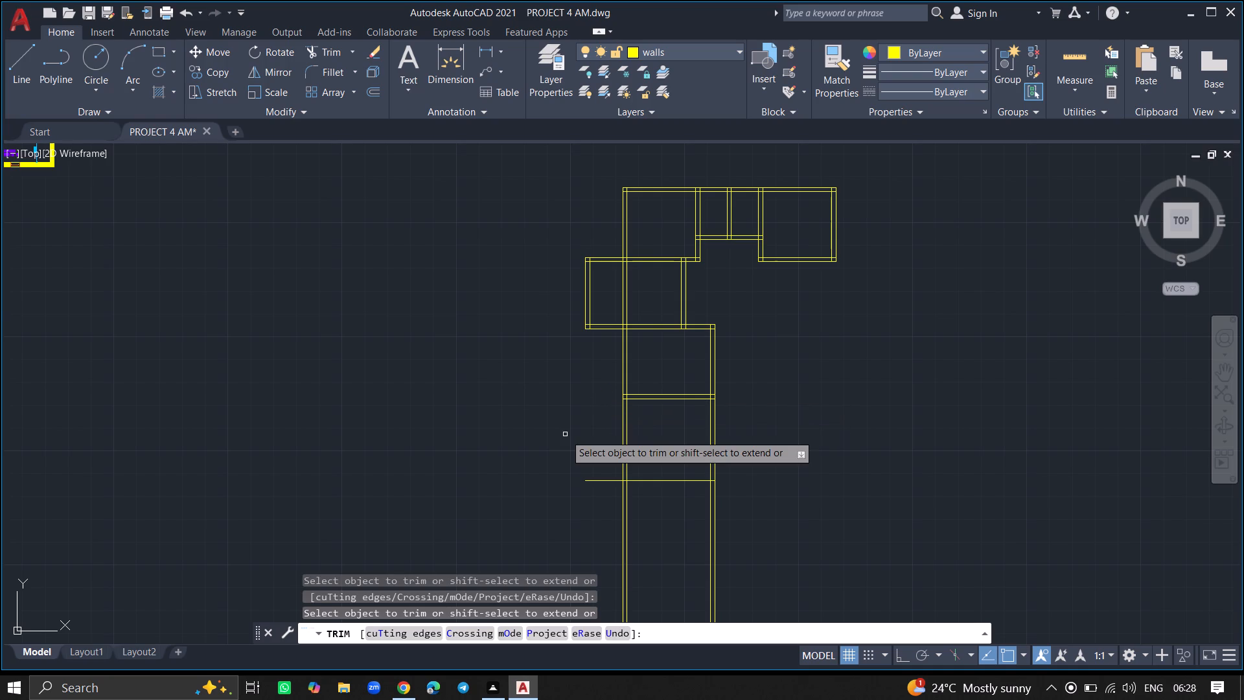
pyautogui.press('Return')
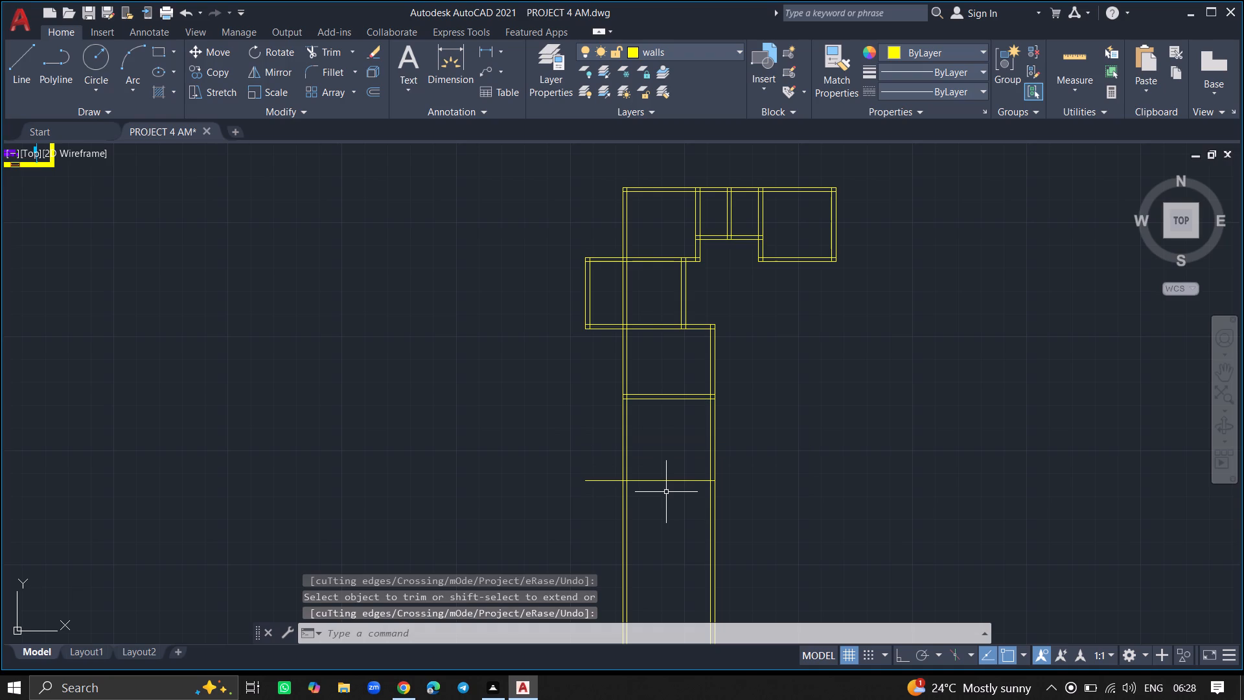
# Offset the southernmost horizontal line 9" southward to form a double-line bottom wall.
pyautogui.write('OFFSET')
pyautogui.press('Return')
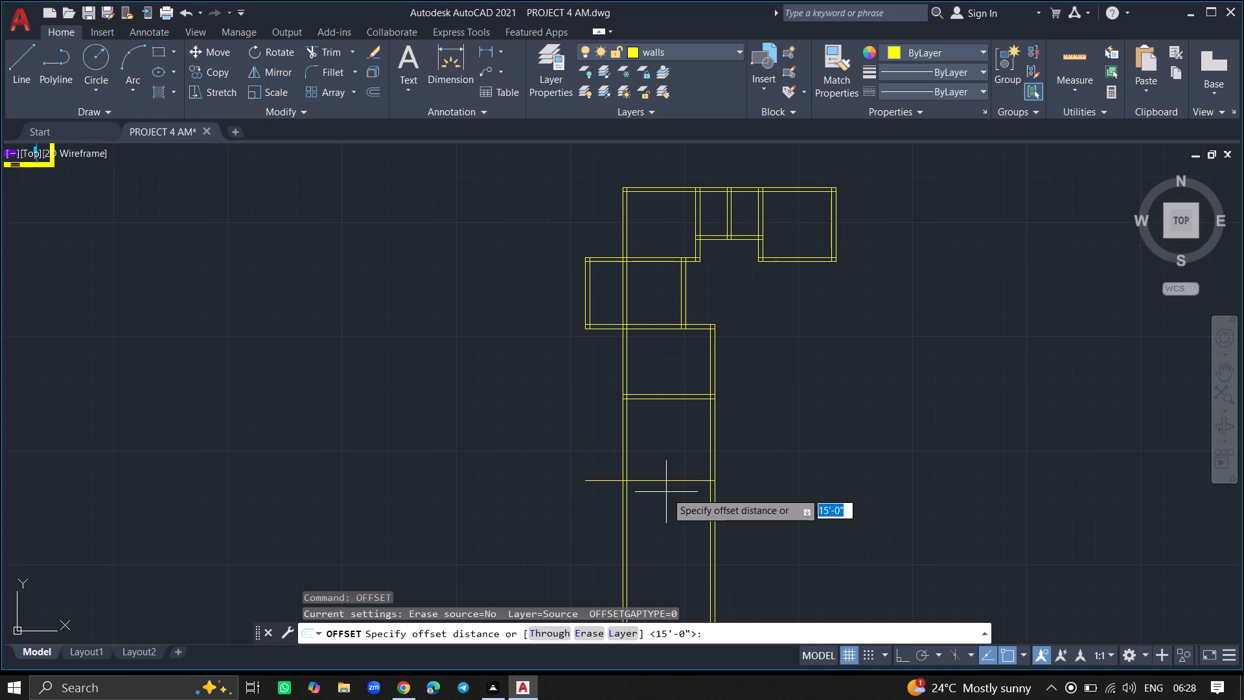
pyautogui.press('9')
pyautogui.hotkey('shift', '"')
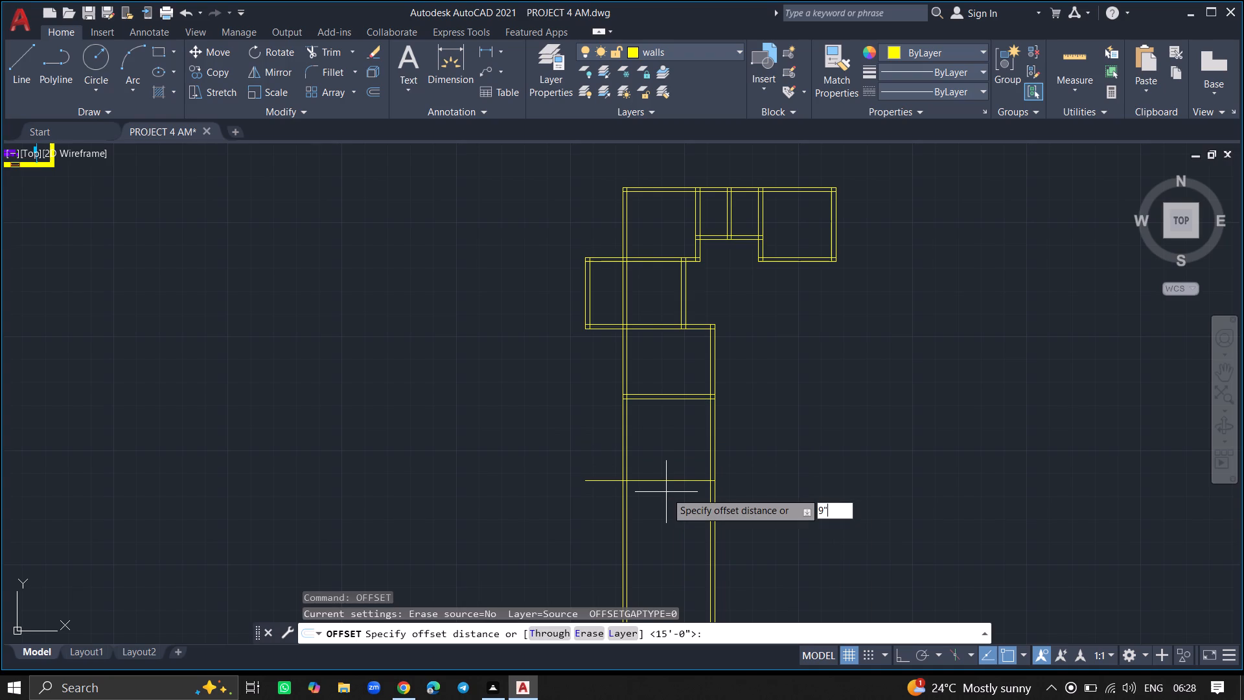
pyautogui.press('Return')
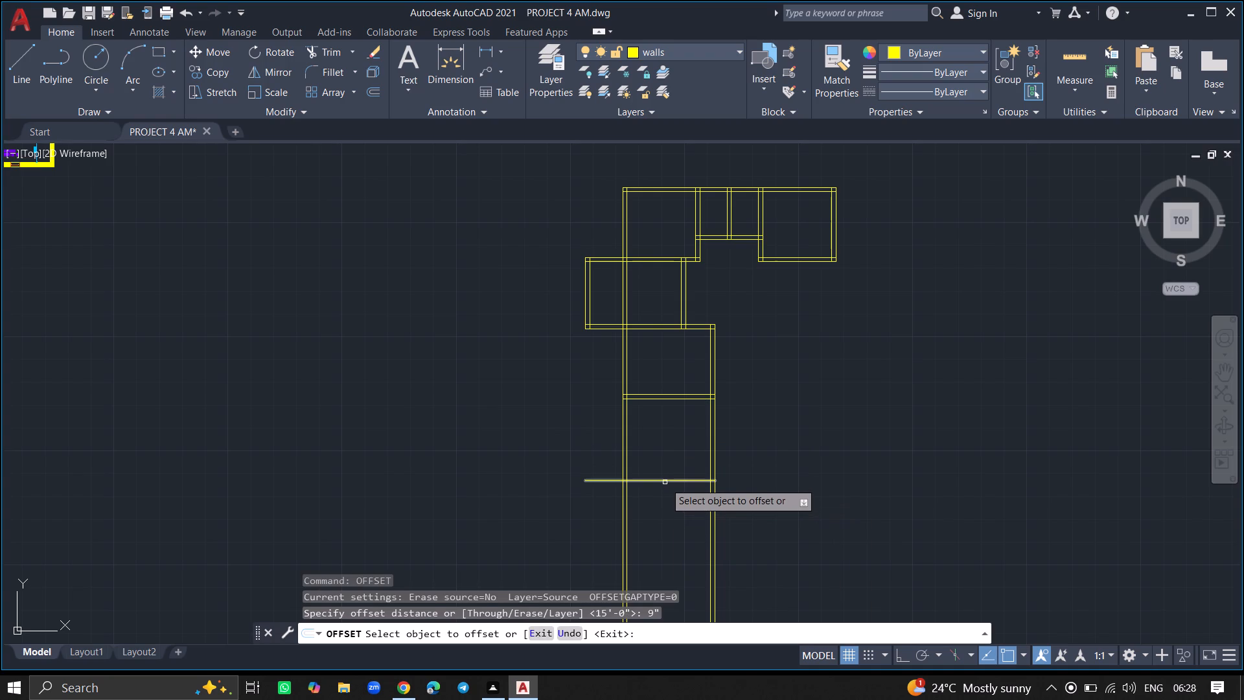
pyautogui.moveTo(664, 482); pyautogui.dragTo(666, 506)
pyautogui.click(666, 506)
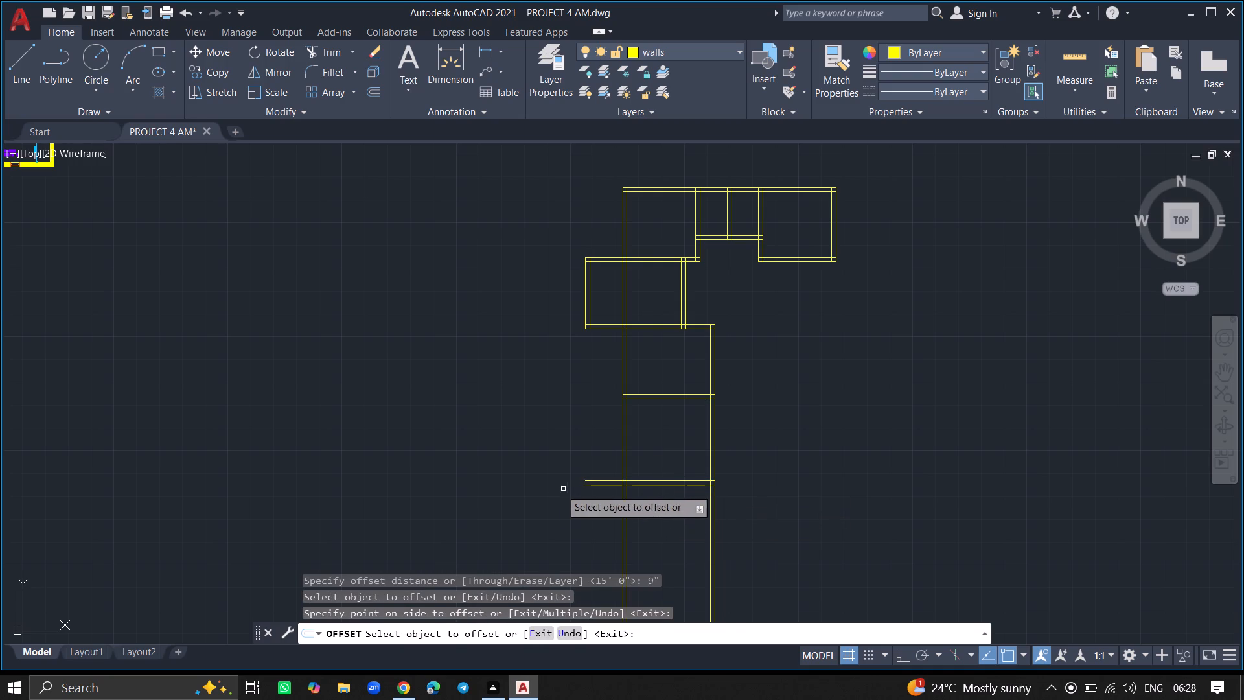
pyautogui.press('Return')
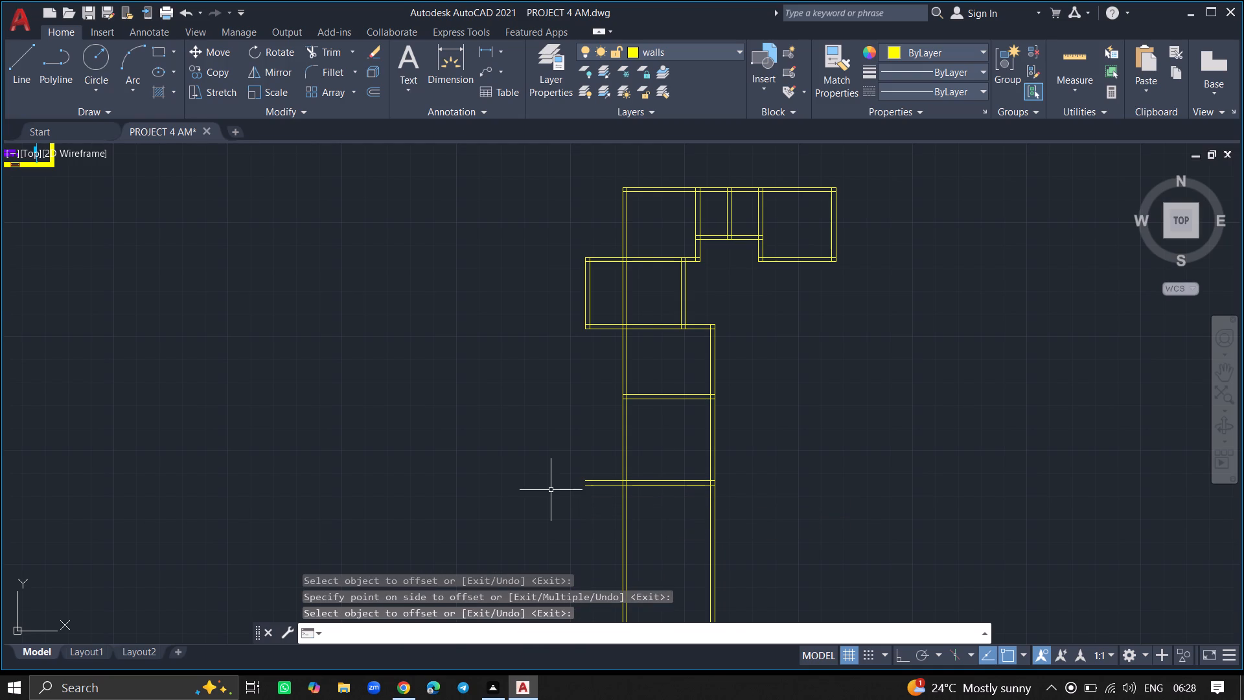
# Trim the bottom wall's overhang west of the vertical wall and all four vertical wall lines running south past the bottom wall.
pyautogui.write('TR')
pyautogui.press('Return')
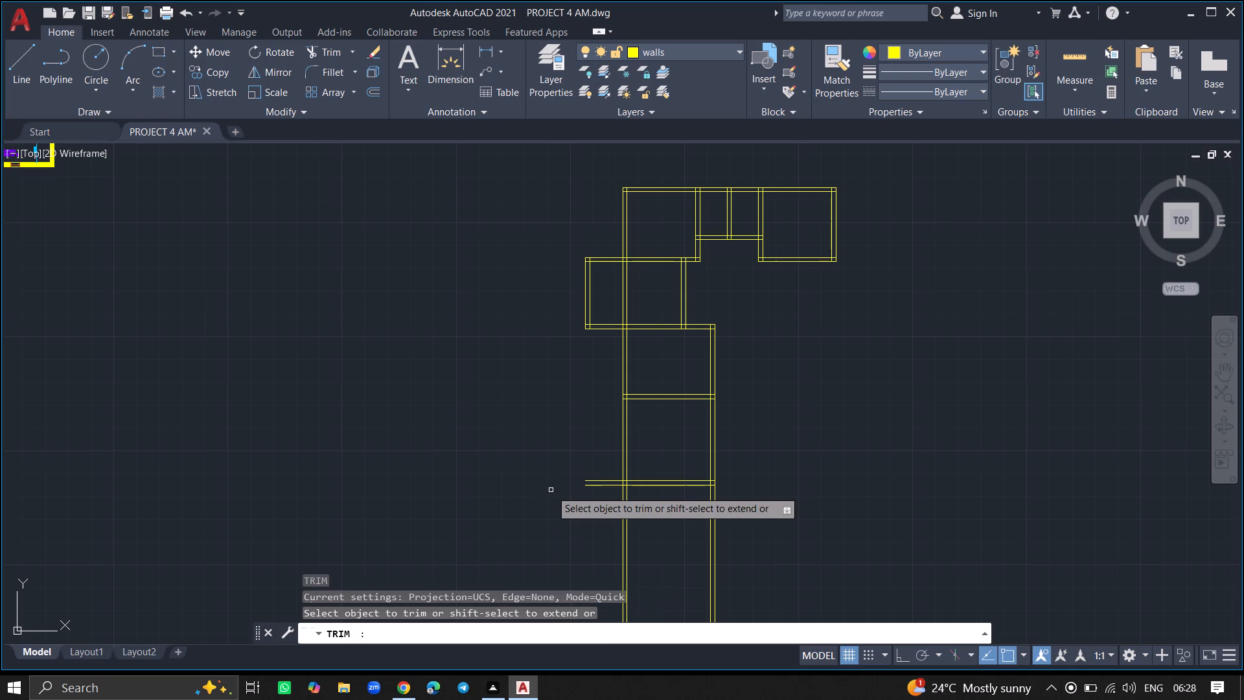
pyautogui.click(587, 483)
pyautogui.click(593, 485)
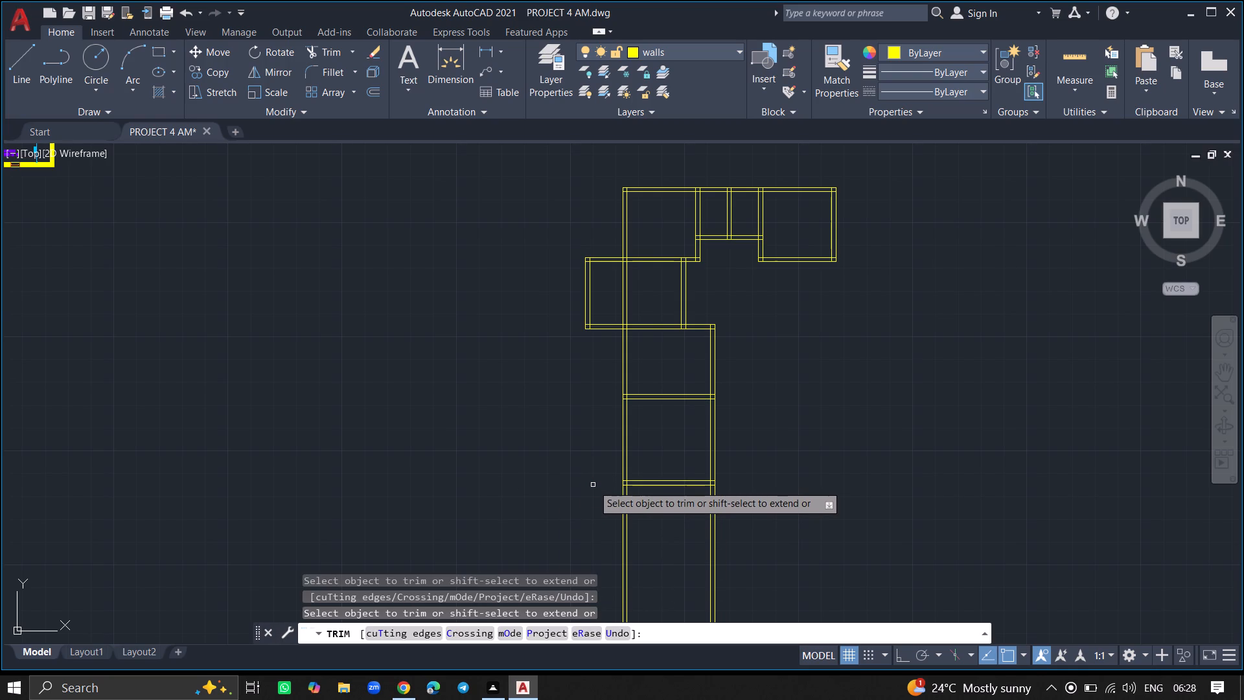
pyautogui.click(624, 515)
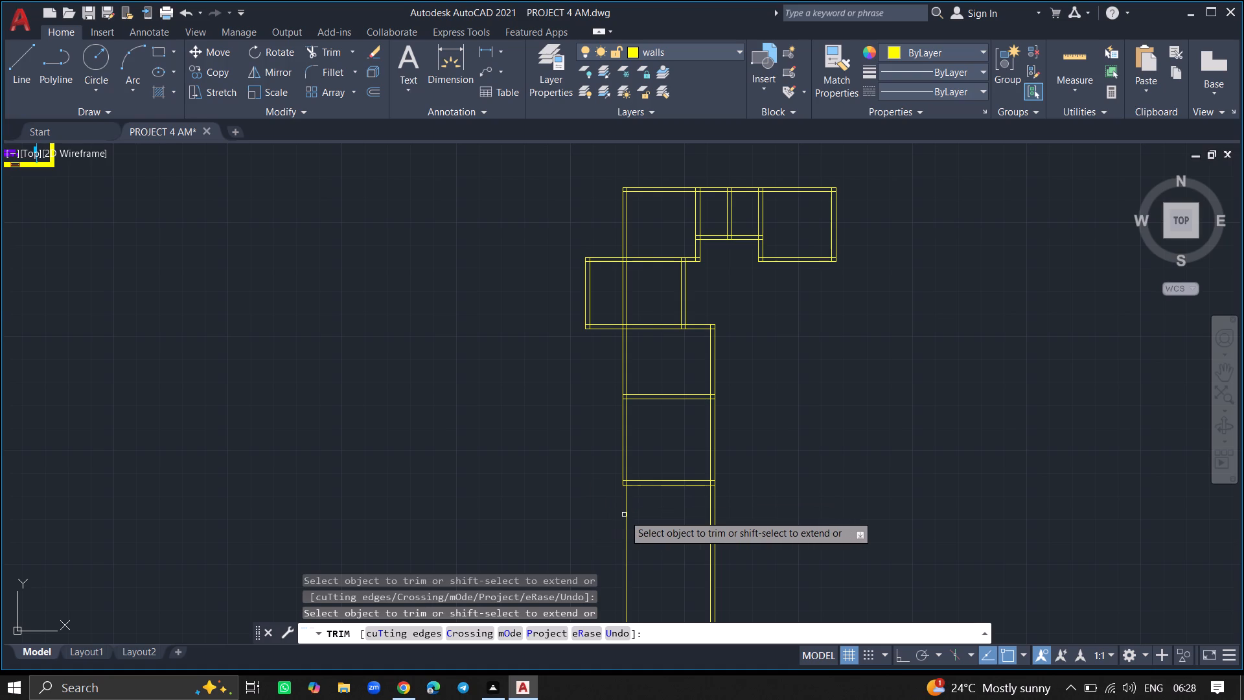
pyautogui.click(628, 515)
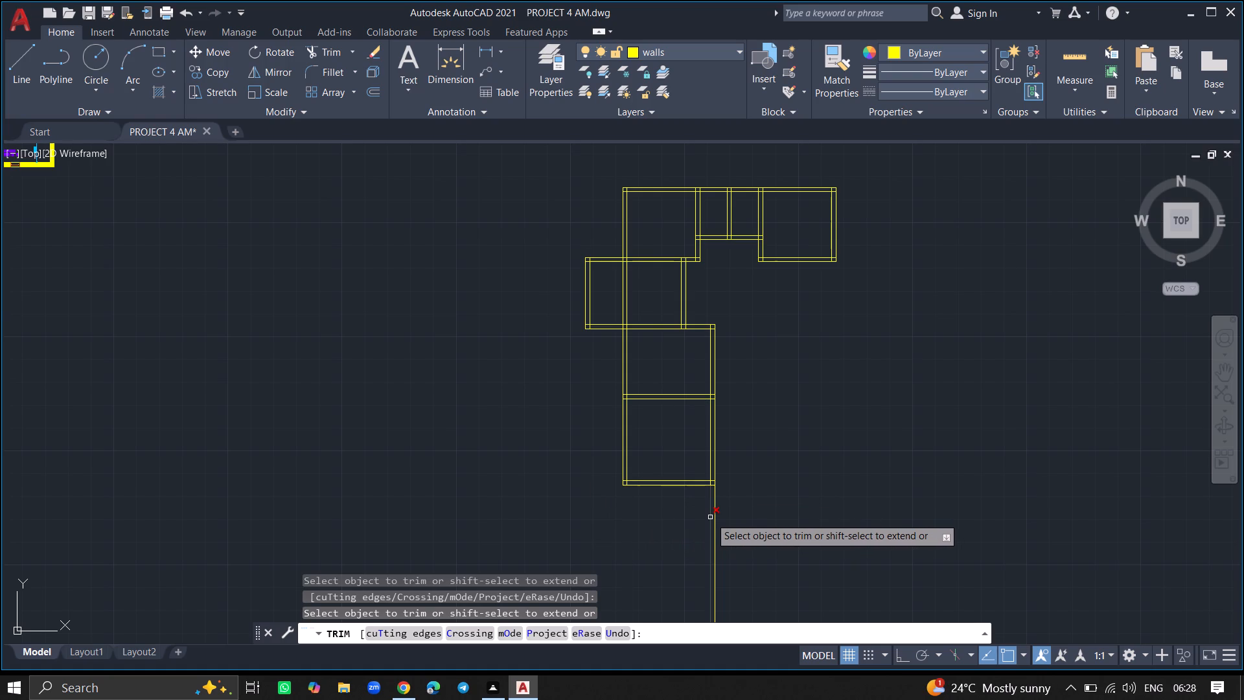
pyautogui.click(710, 517)
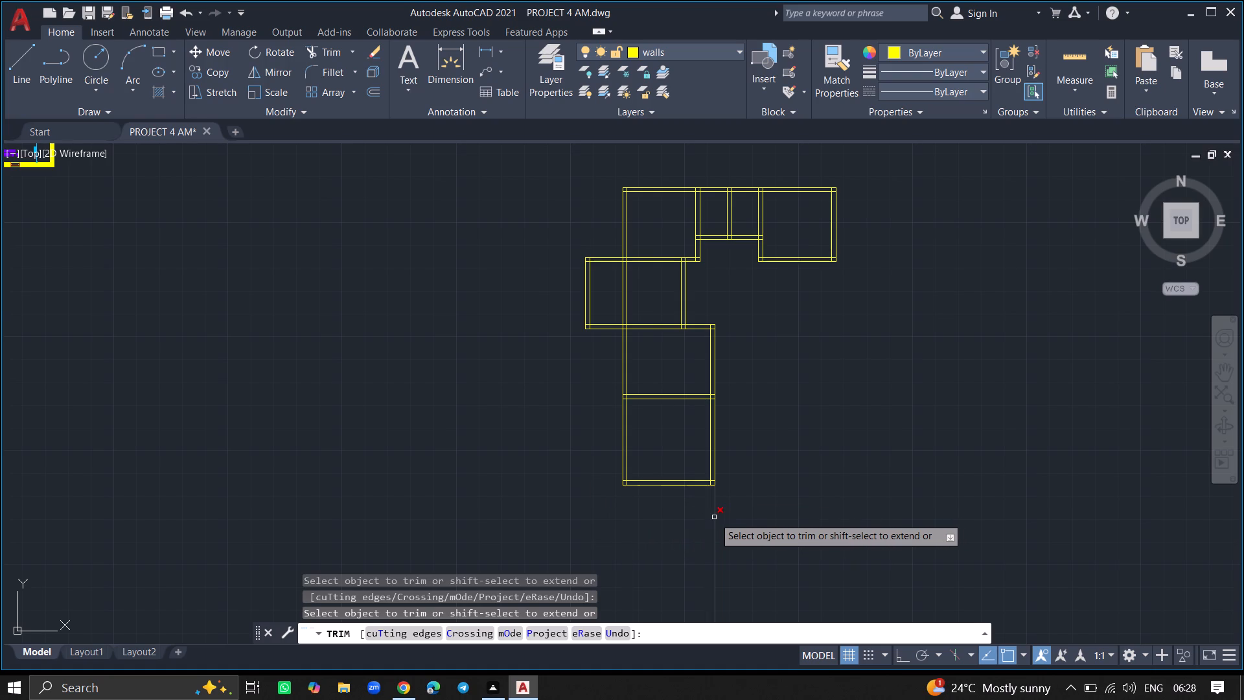
pyautogui.doubleClick(714, 517)
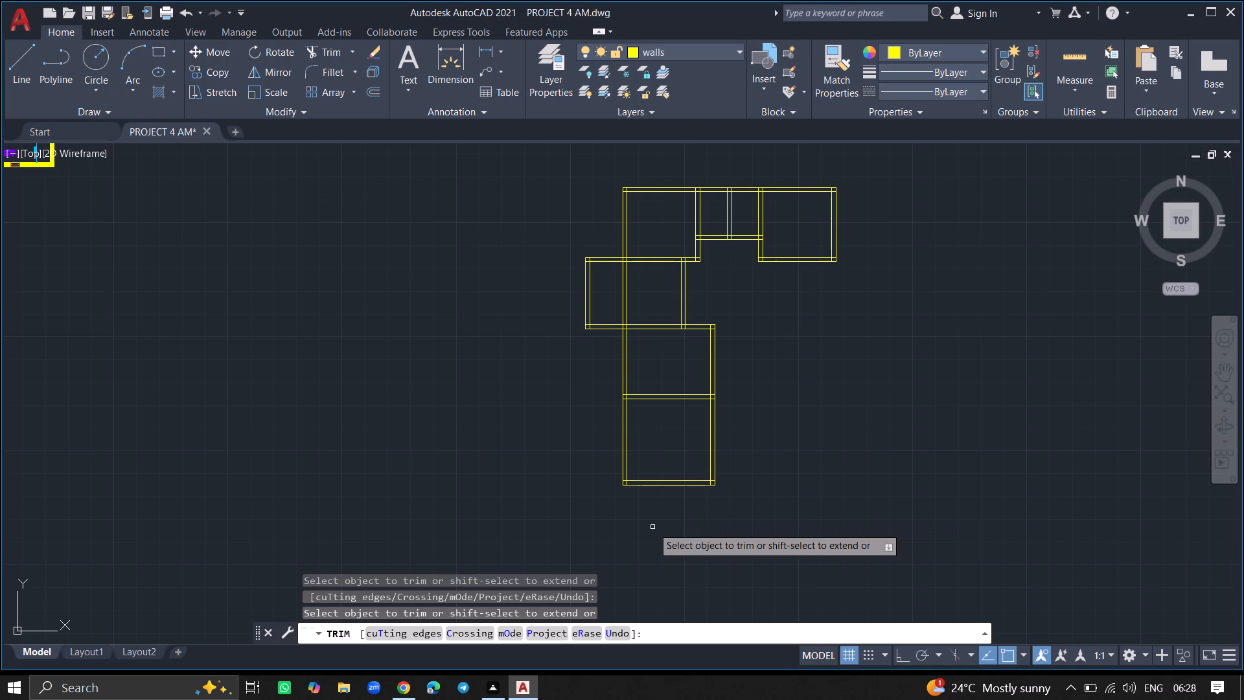
pyautogui.press('Return')
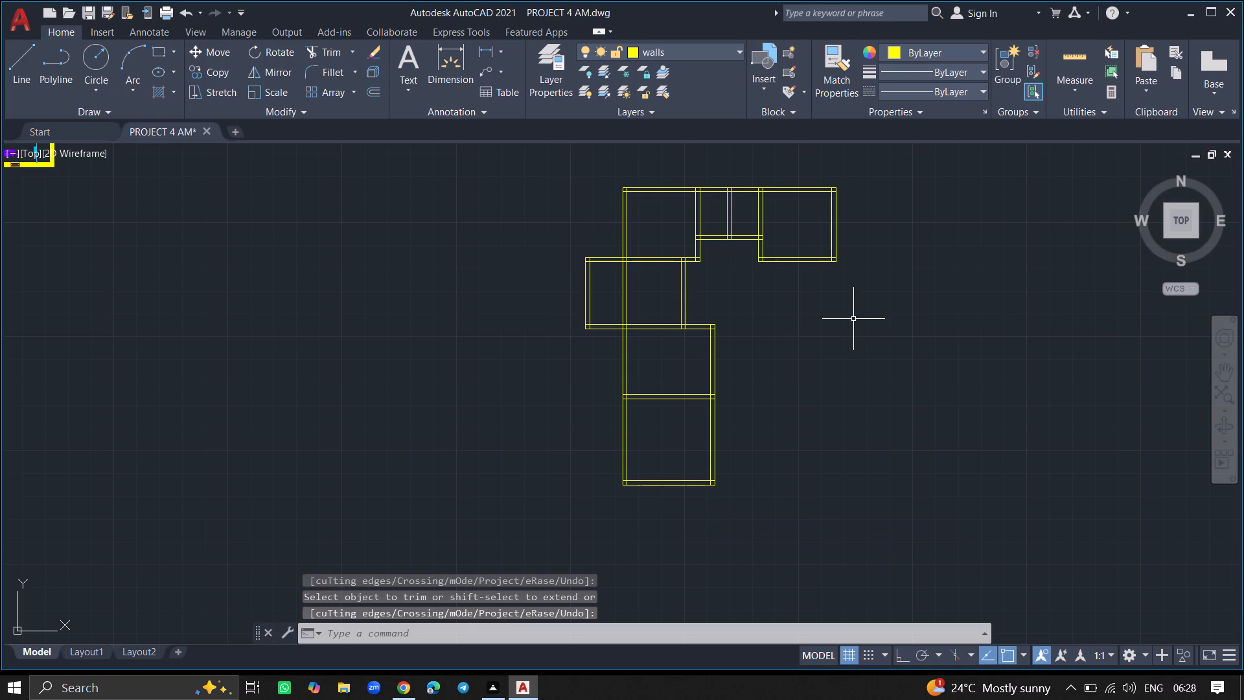
# With Ortho on, draw a vertical line about 52'-10" long southward from the southeast corner of the northeast room.
pyautogui.press('l')
pyautogui.press('Return')
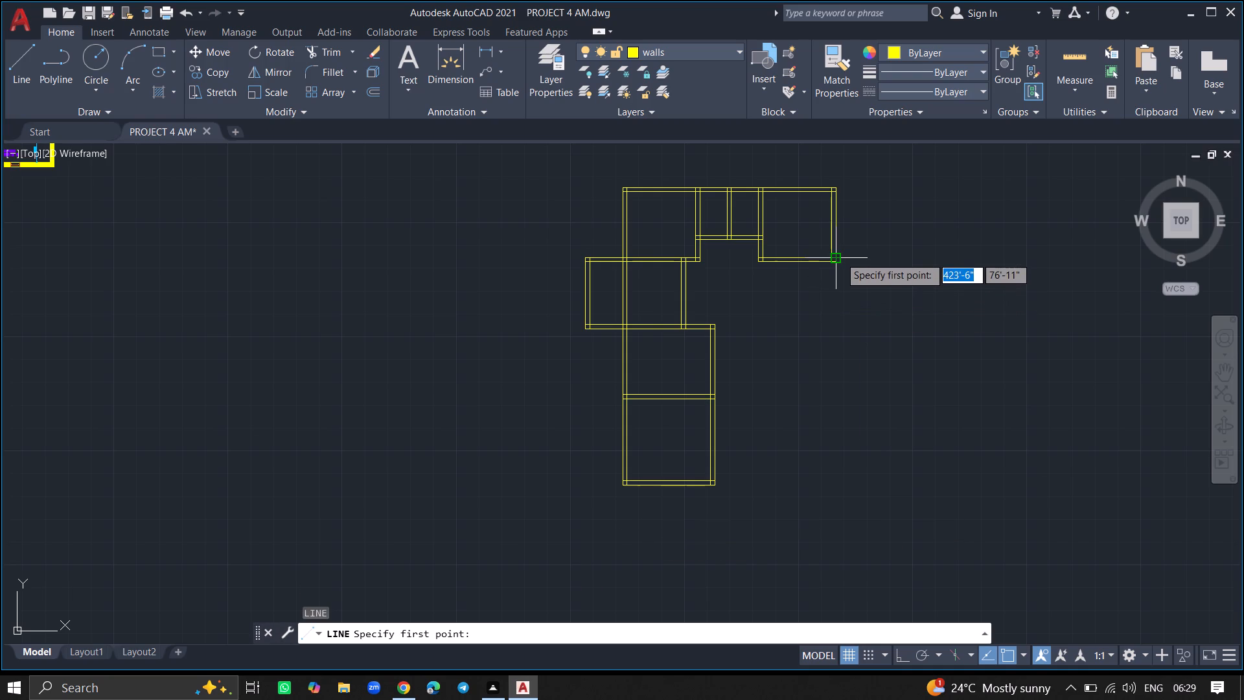
pyautogui.moveTo(840, 257); pyautogui.dragTo(842, 360)
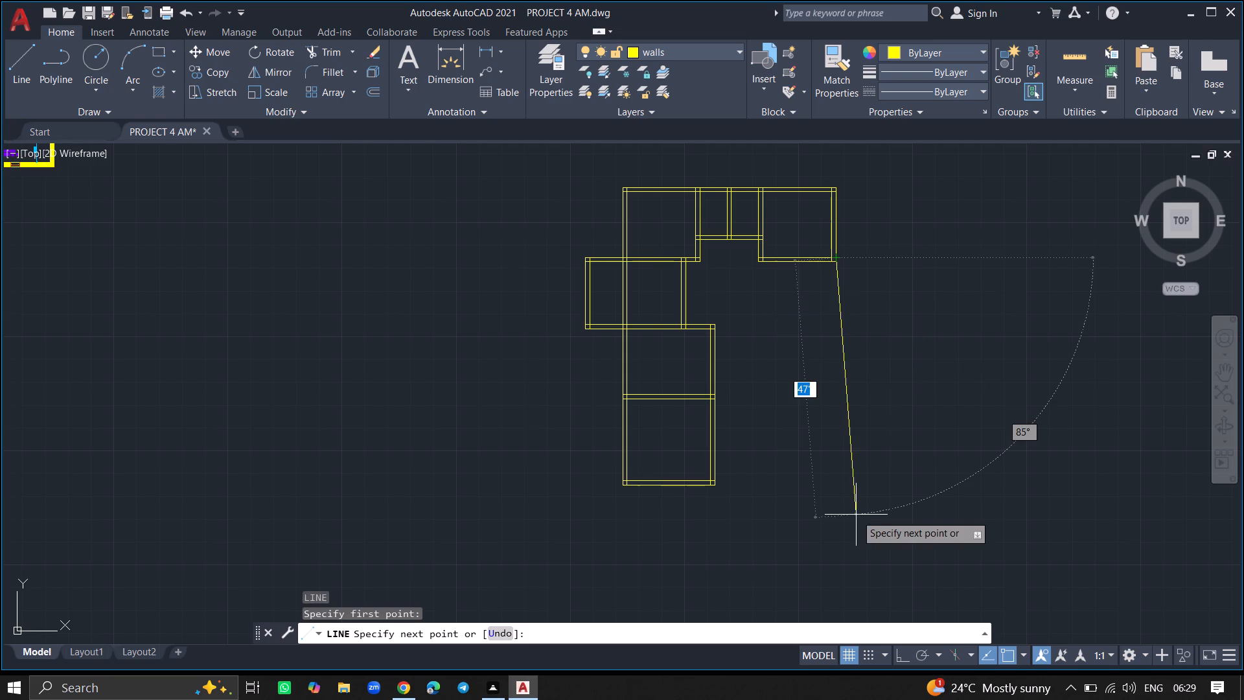
pyautogui.press('F8')
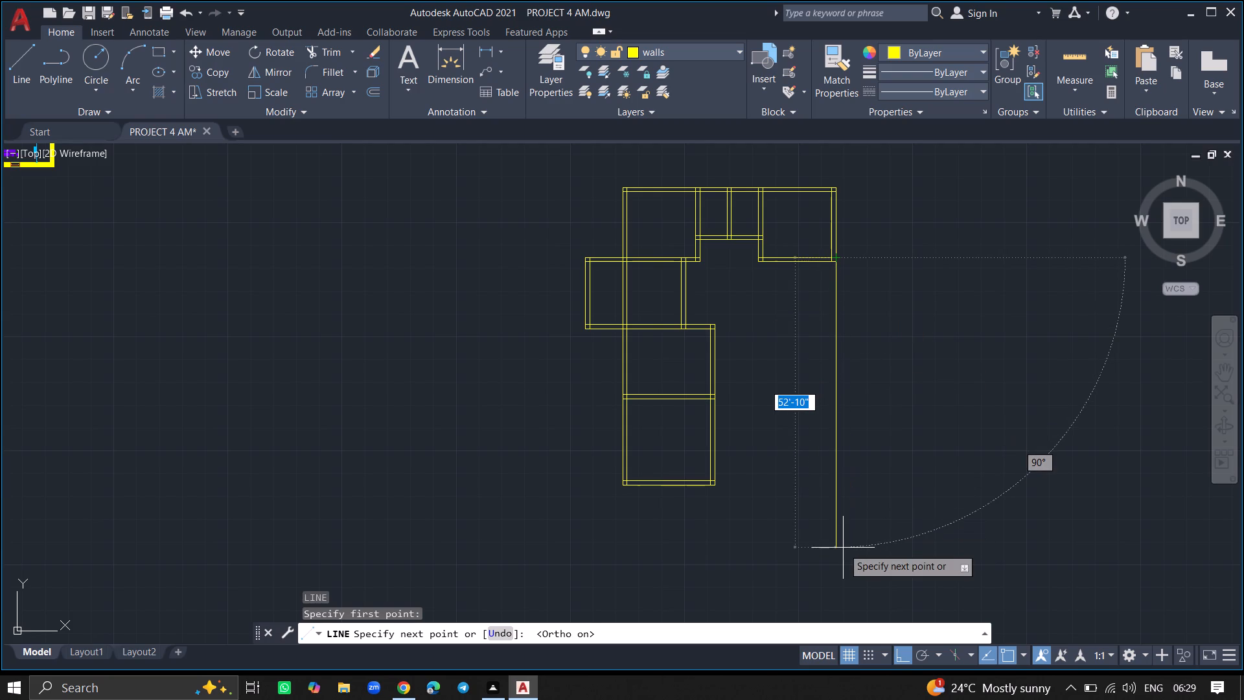
pyautogui.click(843, 548)
pyautogui.press('Return')
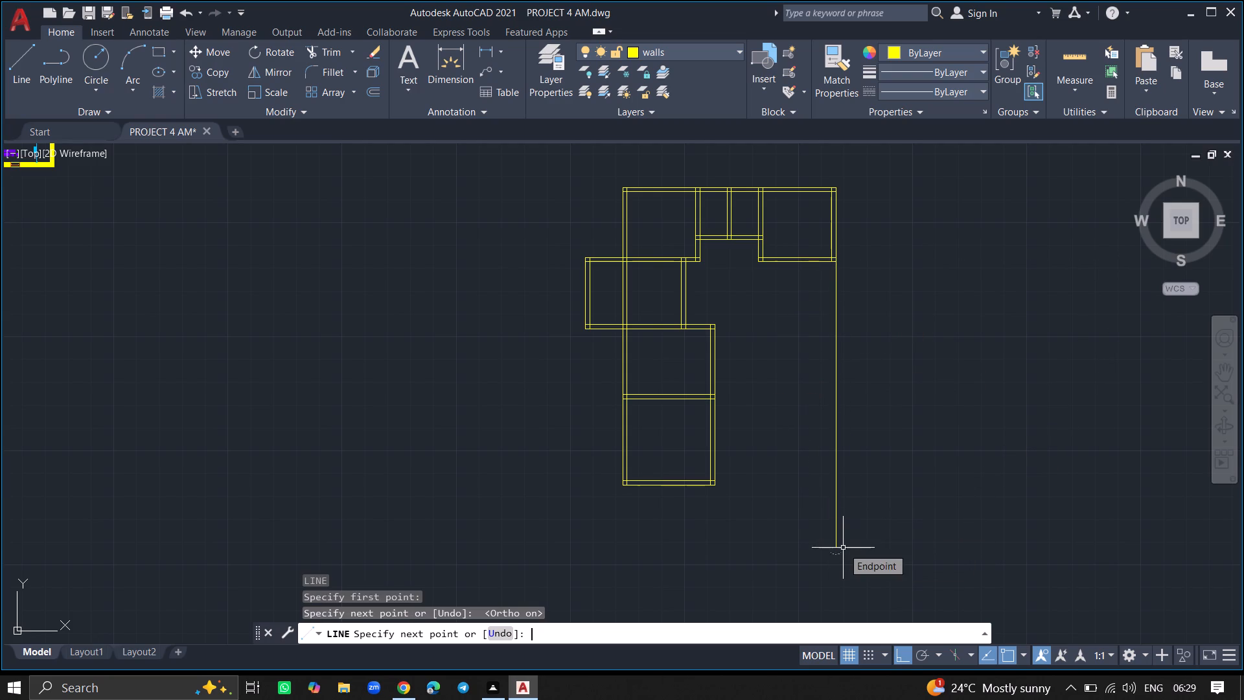
# Extend both lines of the southern room's bottom wall east to the new long vertical line.
pyautogui.keyDown('ctrl'); pyautogui.scroll(4, 715, 490); pyautogui.keyUp('ctrl')
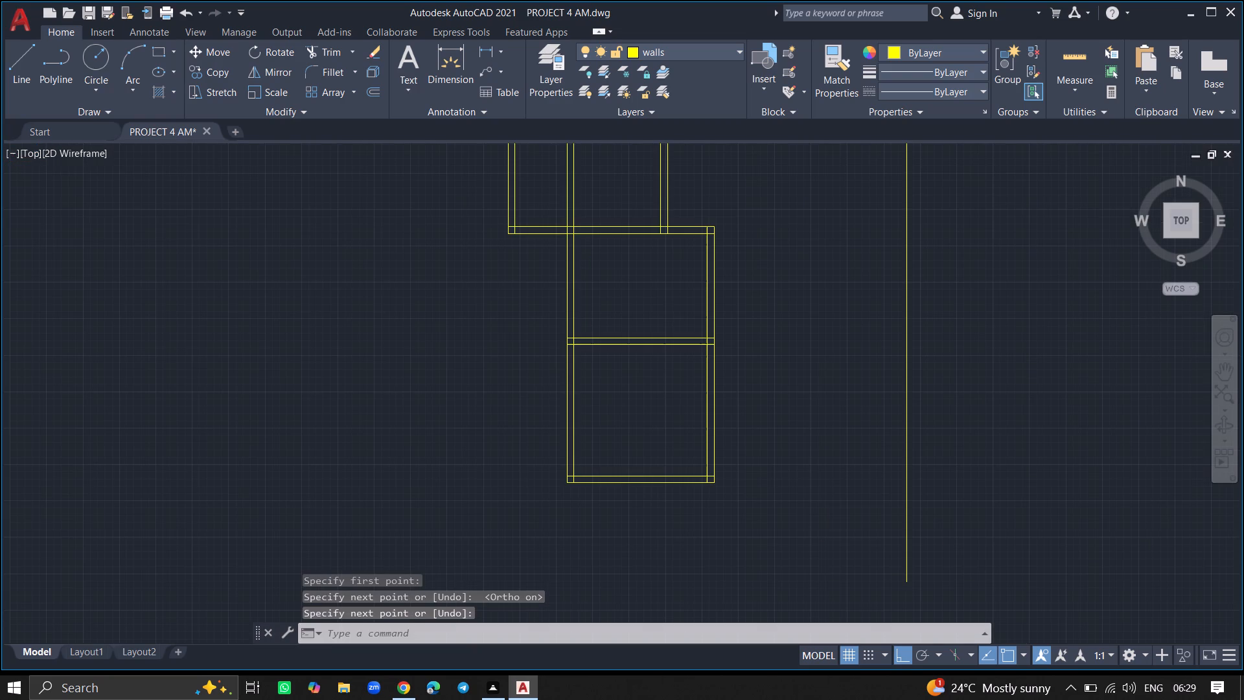
pyautogui.write('EX')
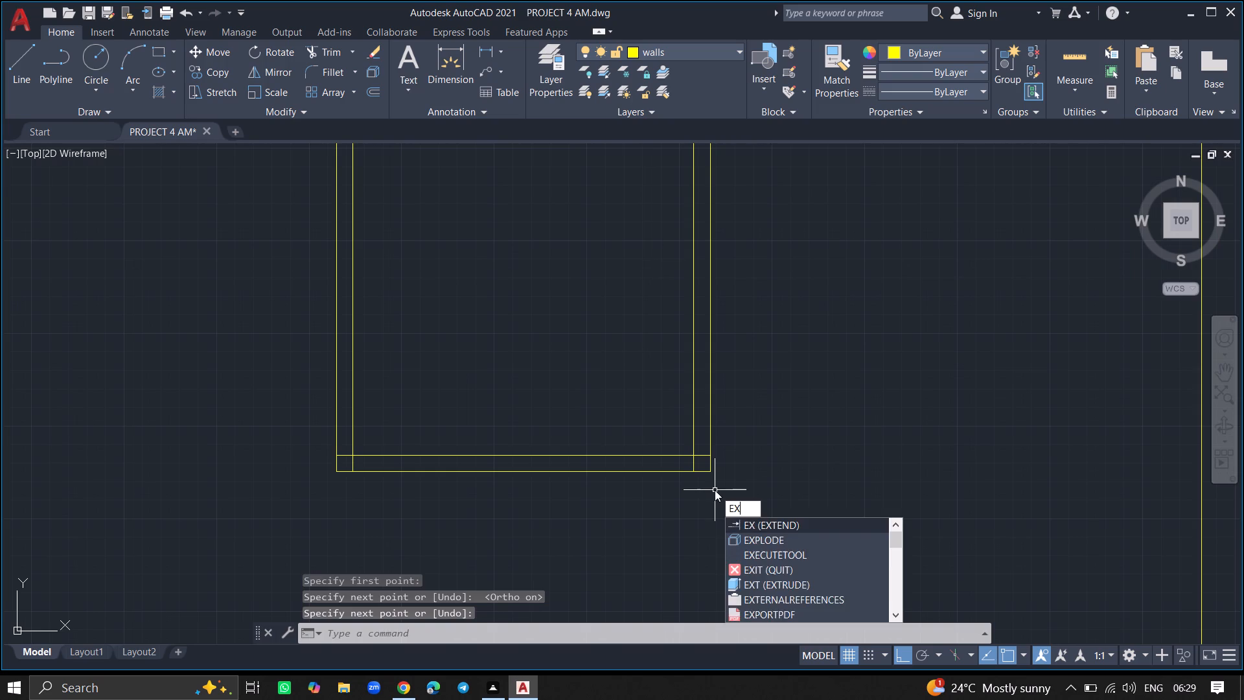
pyautogui.press('Return')
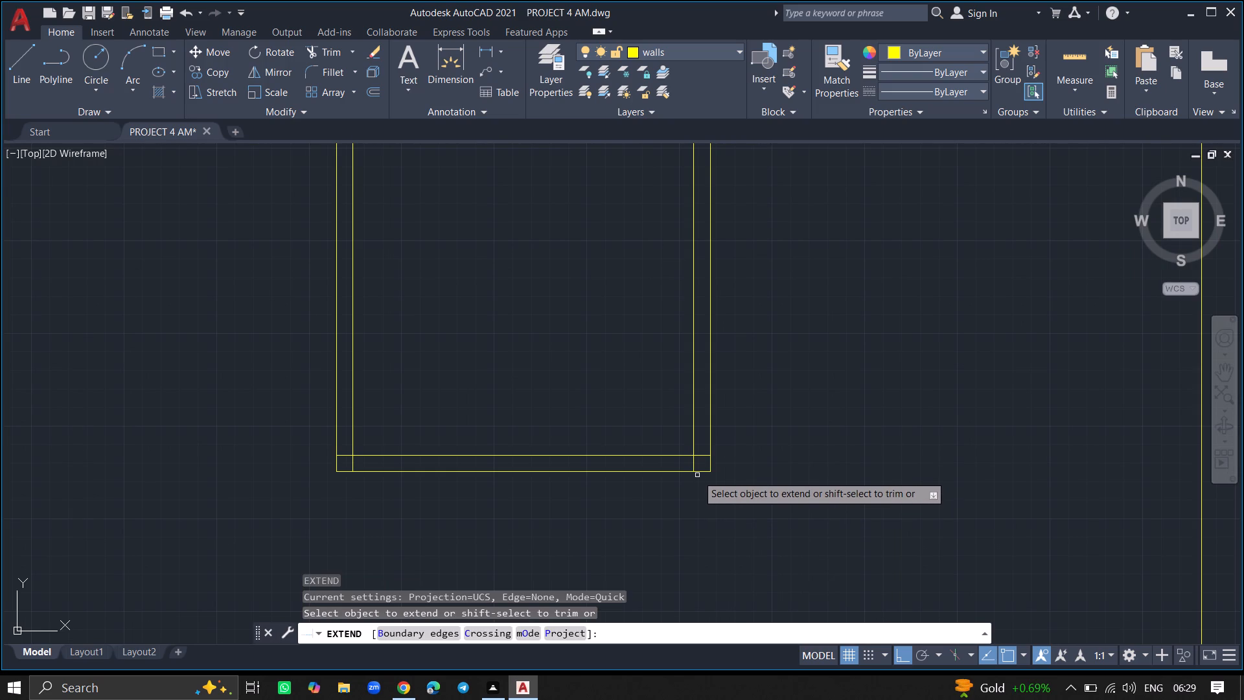
pyautogui.click(697, 474)
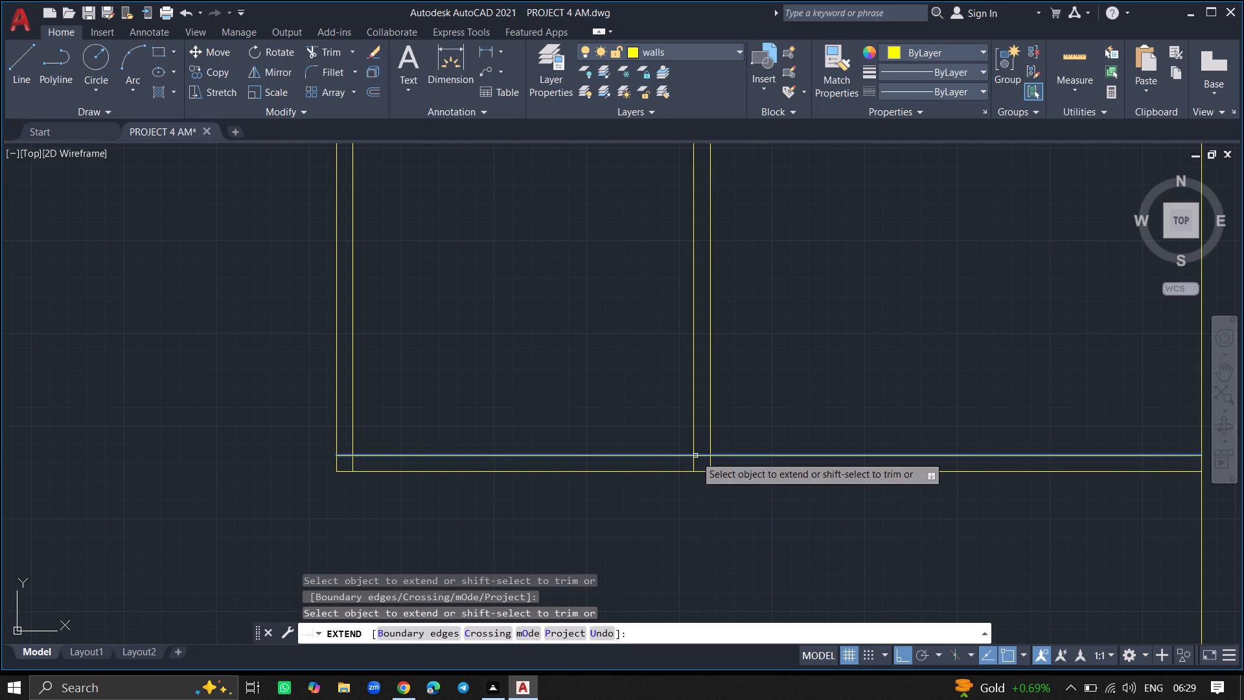
pyautogui.click(695, 456)
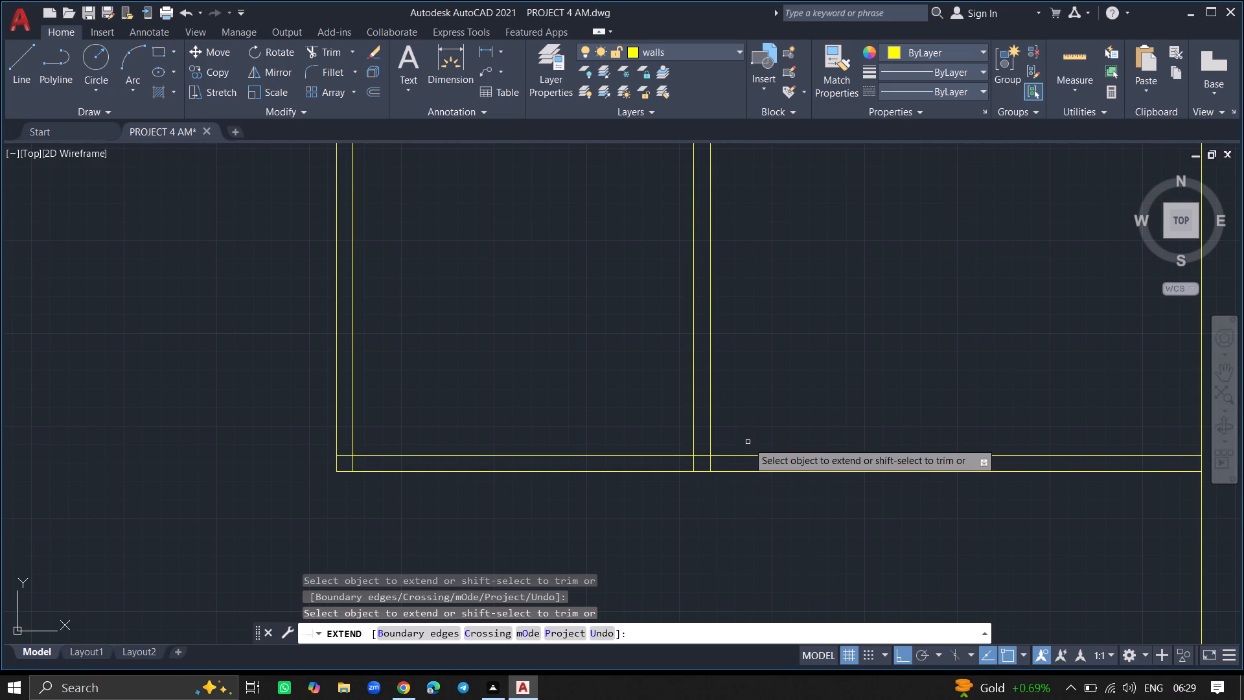
pyautogui.press('Return')
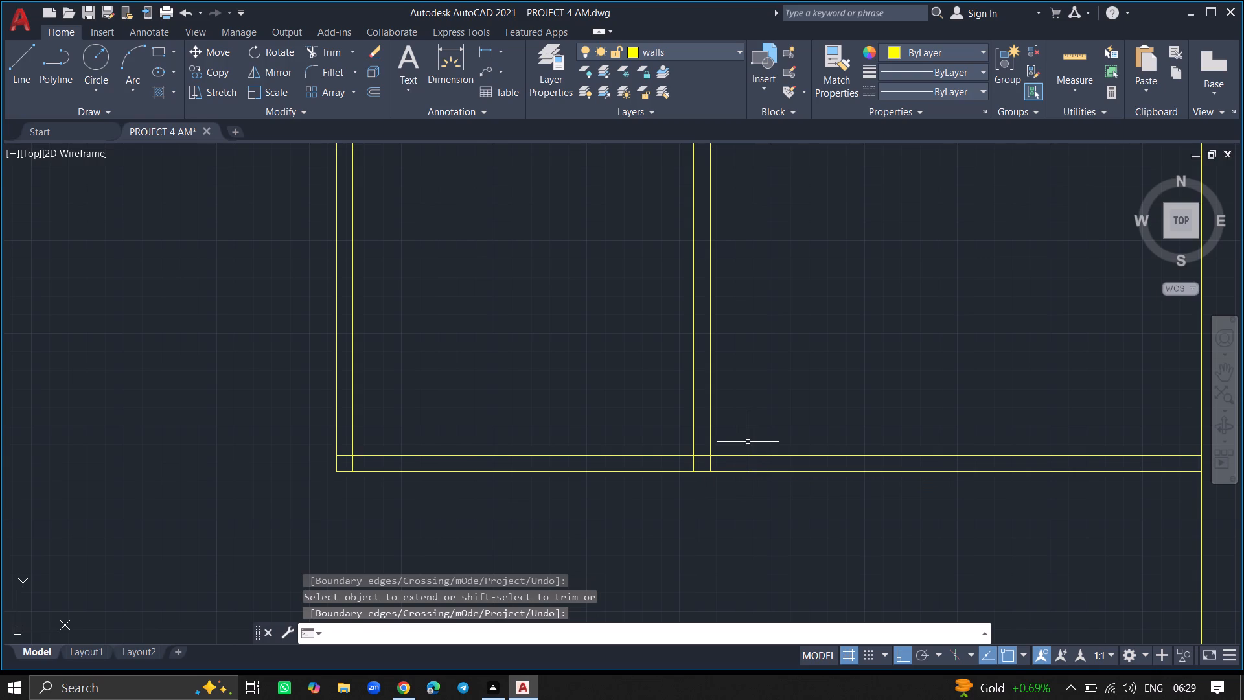
# Extend the inner line of the northeast room's east wall south to the outer line of the bottom wall.
pyautogui.keyDown('ctrl'); pyautogui.scroll(-3, 748, 442); pyautogui.keyUp('ctrl')
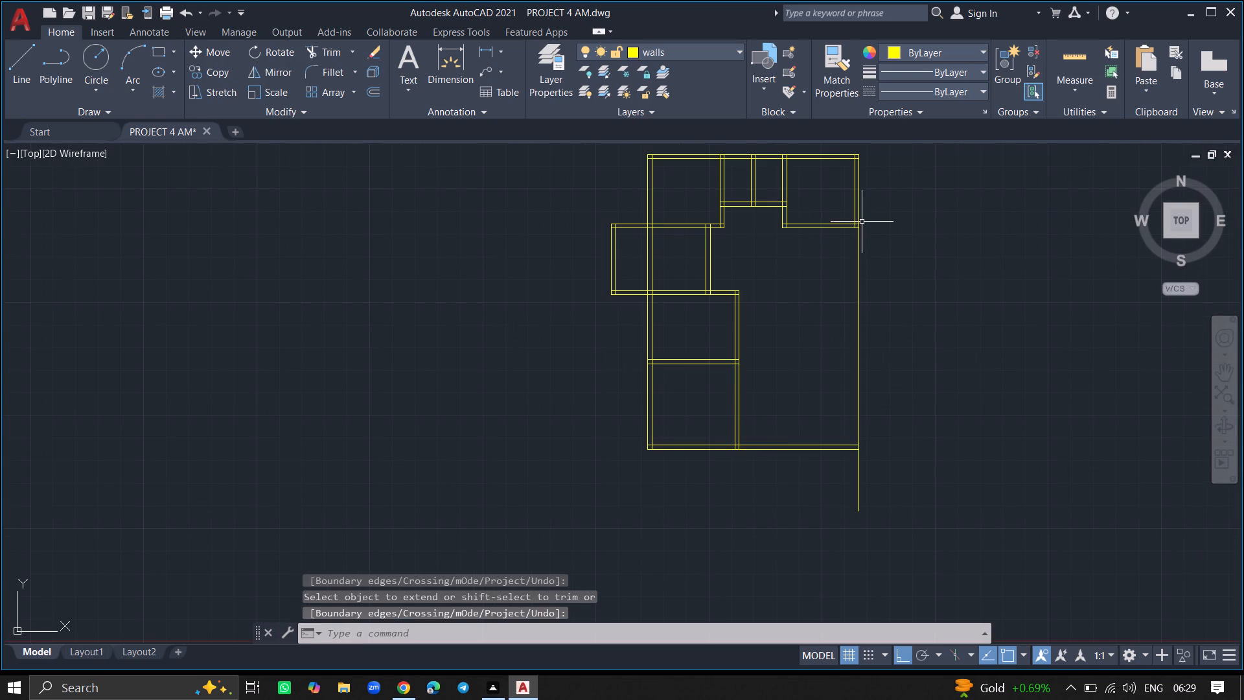
pyautogui.keyDown('ctrl'); pyautogui.scroll(3, 855, 222); pyautogui.keyUp('ctrl')
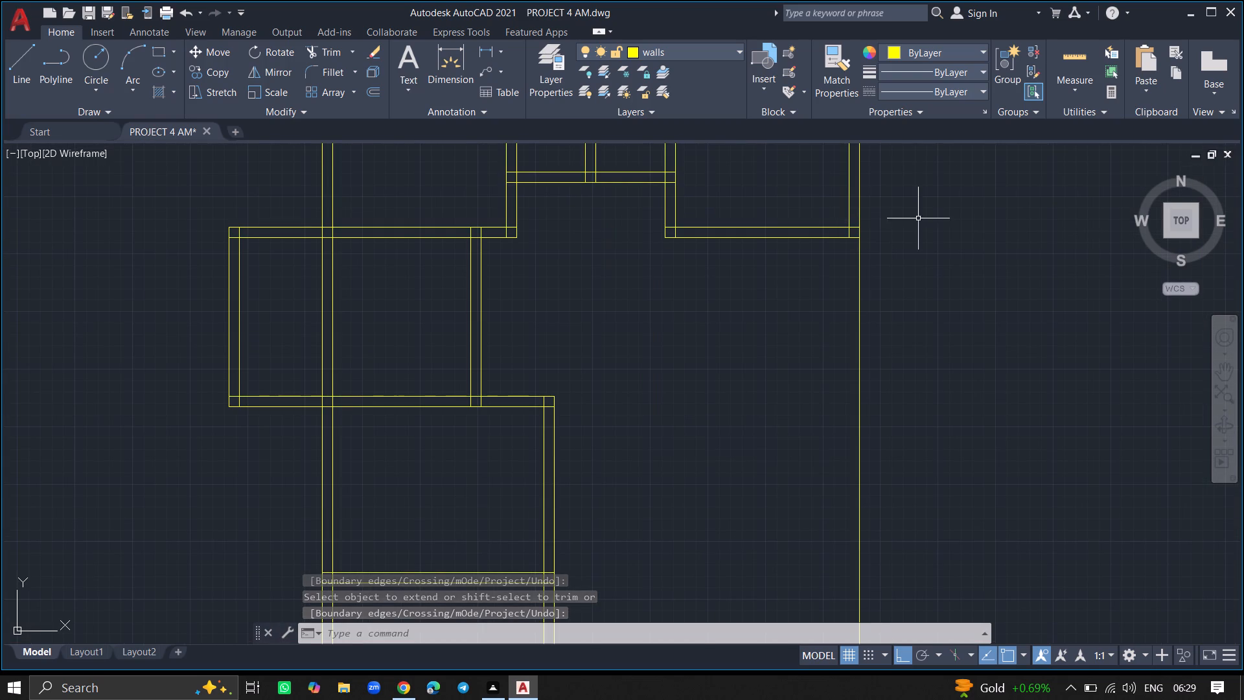
pyautogui.write('EX')
pyautogui.press('Return')
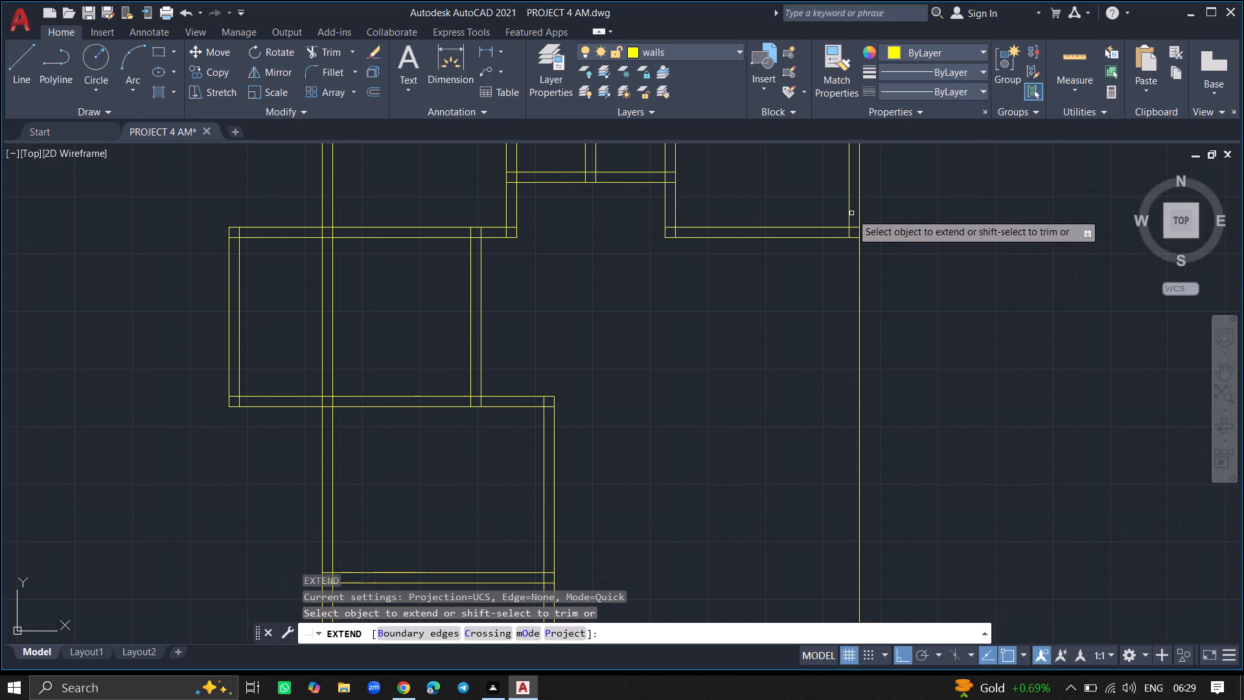
pyautogui.keyDown('ctrl'); pyautogui.scroll(-2, 852, 191); pyautogui.keyUp('ctrl')
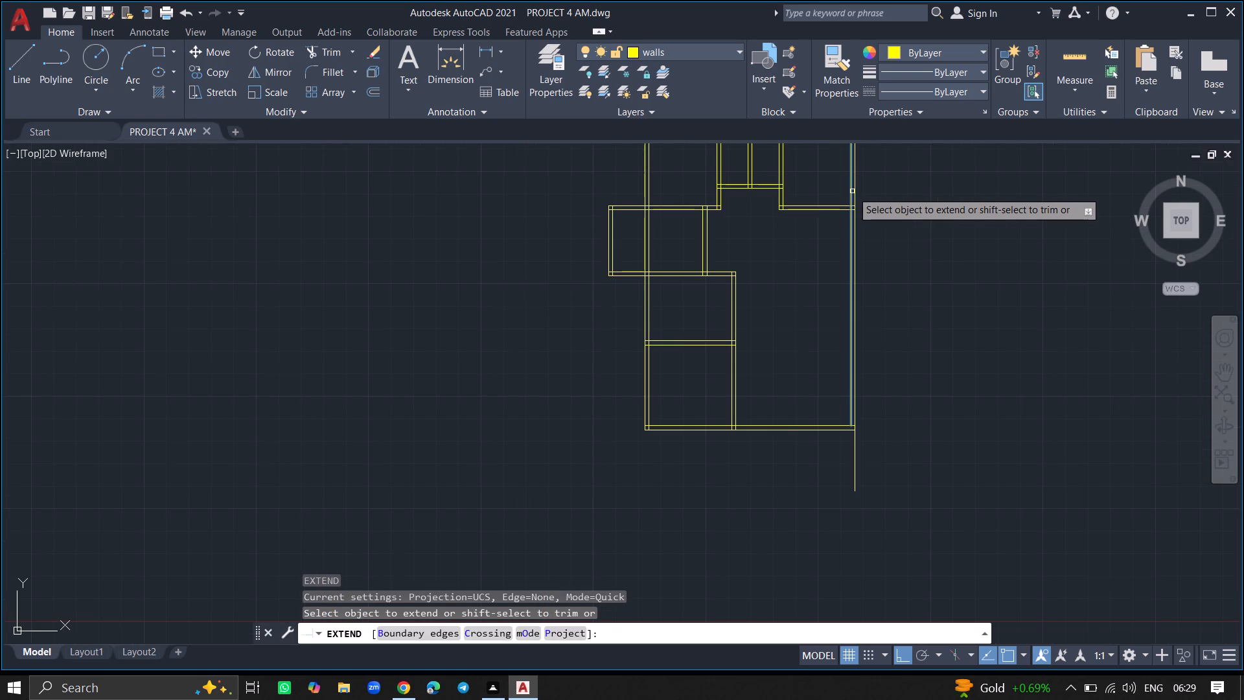
pyautogui.click(852, 191)
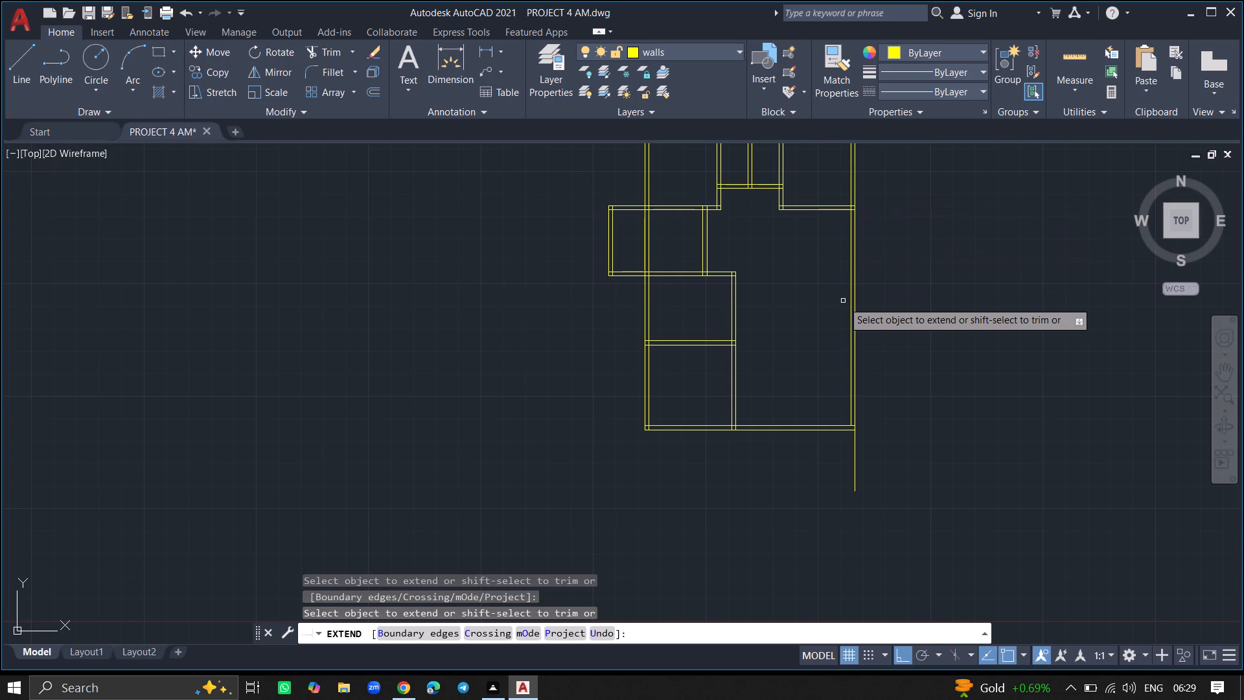
pyautogui.click(851, 319)
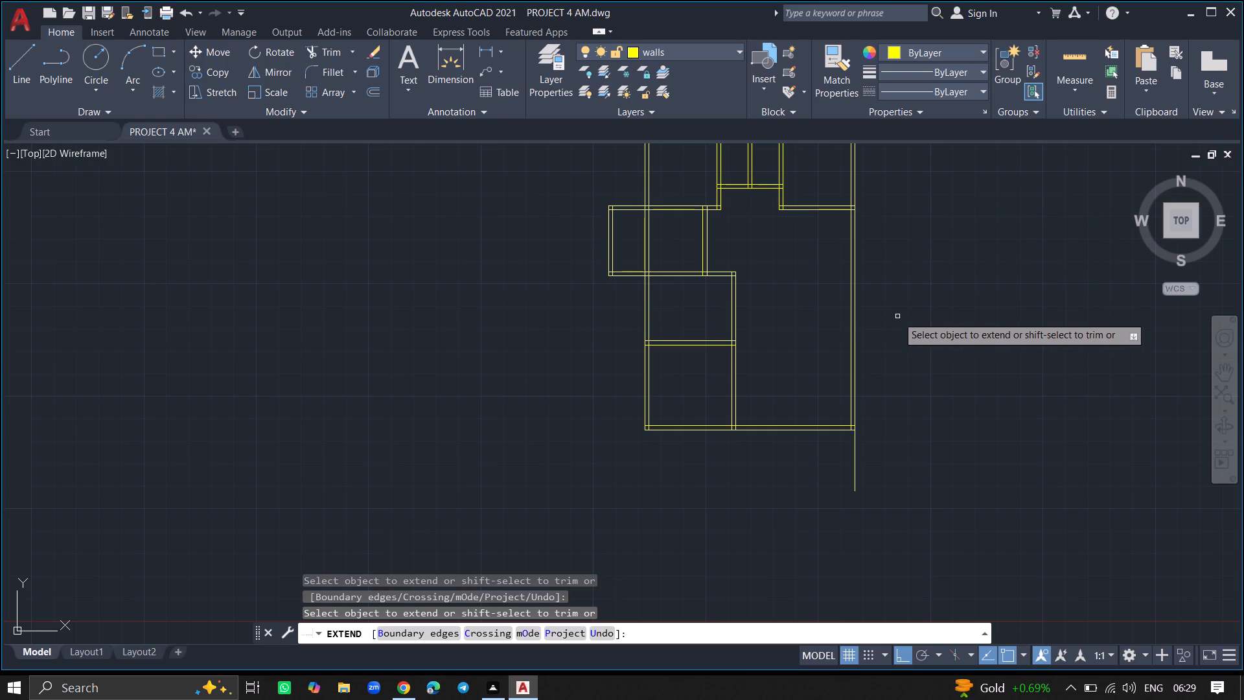
pyautogui.press('Return')
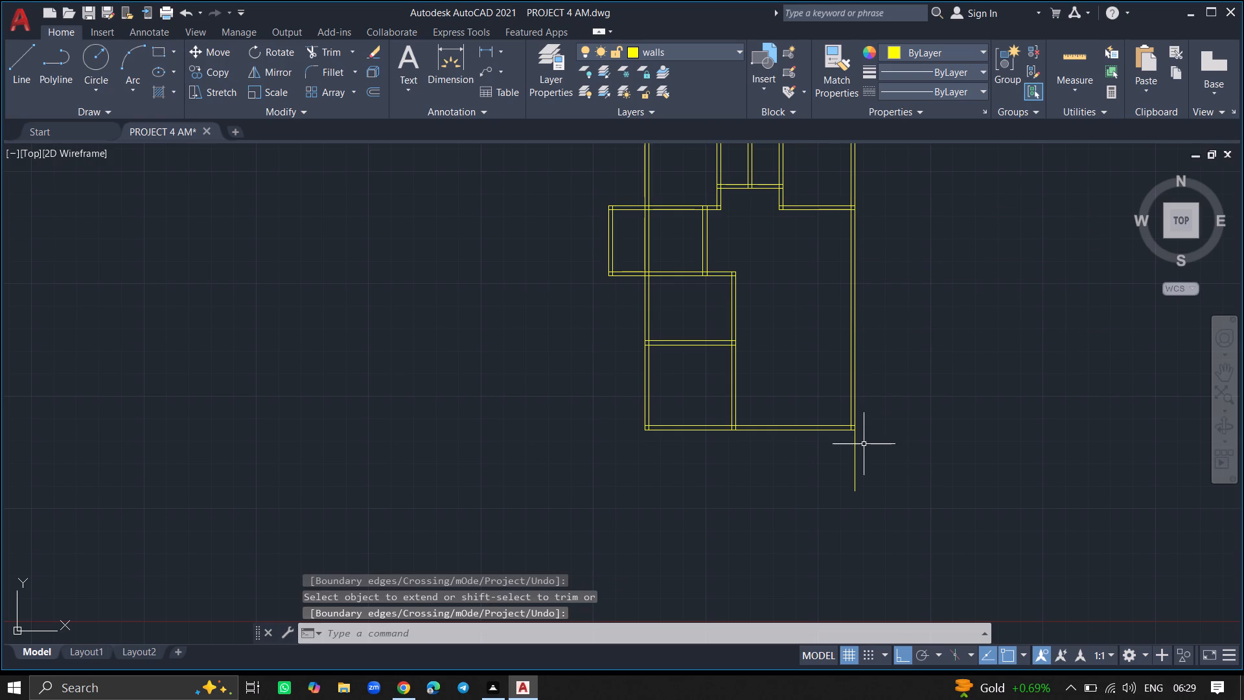
# Trim the outer east wall line's overhang south of the bottom wall.
pyautogui.keyDown('ctrl'); pyautogui.scroll(2, 864, 444); pyautogui.keyUp('ctrl')
pyautogui.write('TR')
pyautogui.press('Return')
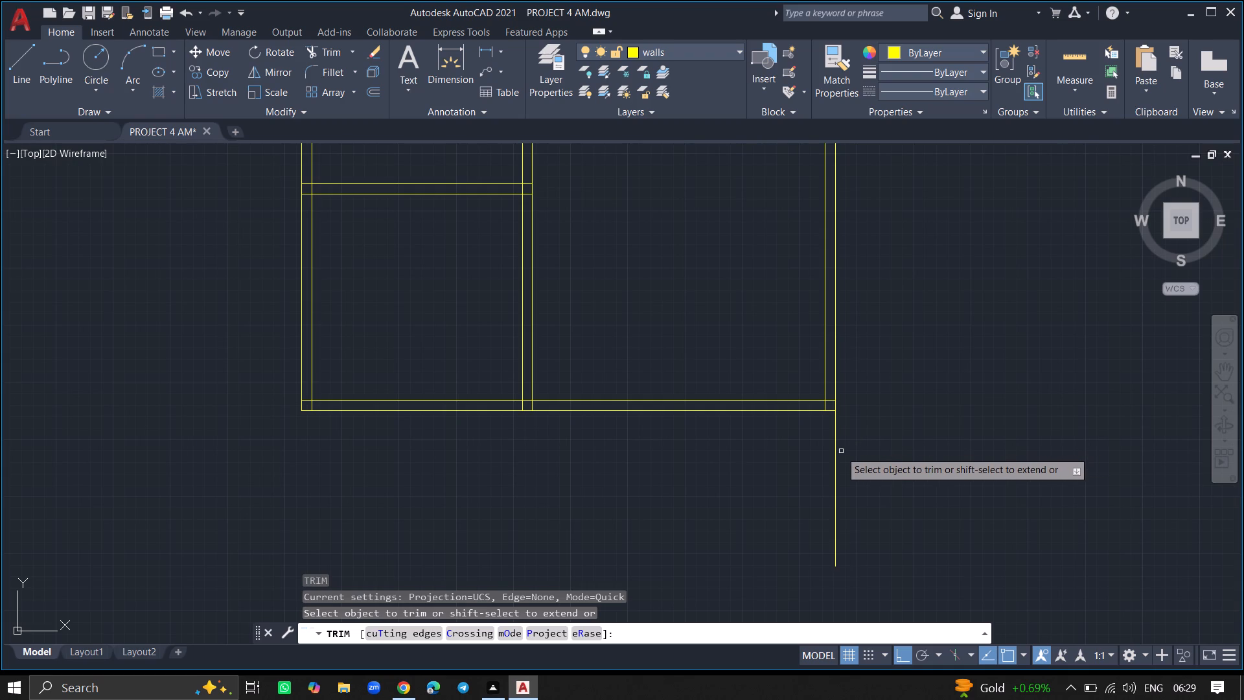
pyautogui.click(835, 448)
pyautogui.press('Return')
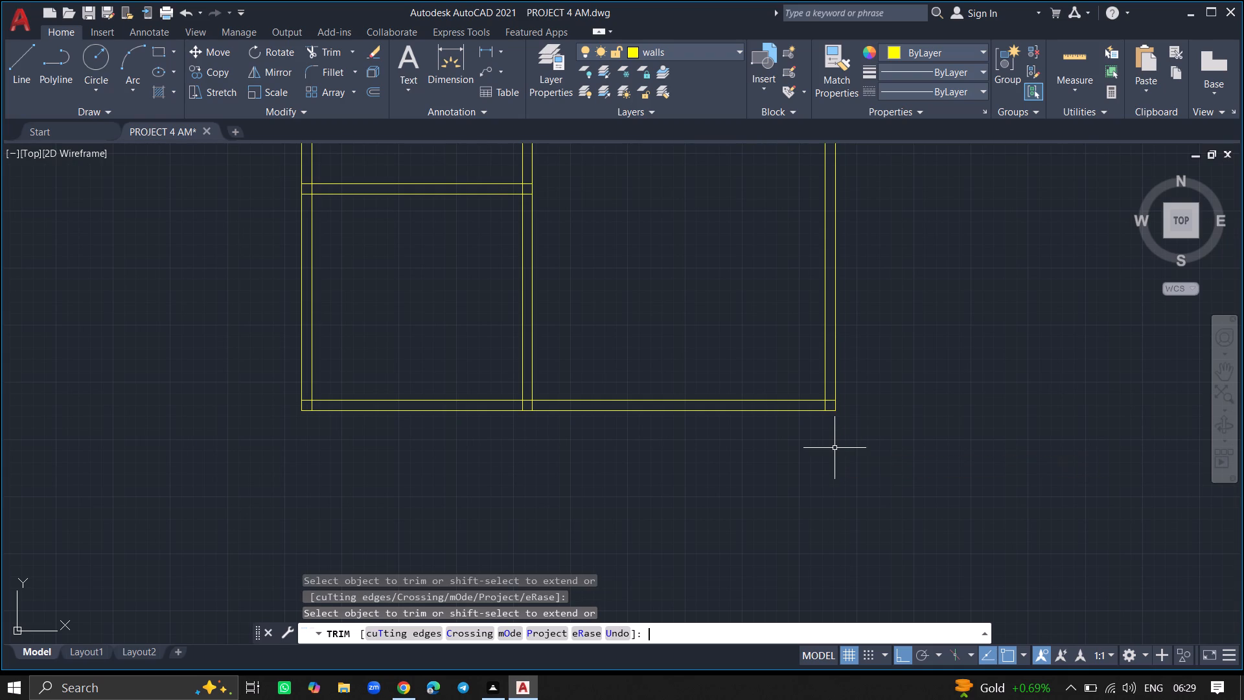
# Extend both lines of the horizontal wall between the two southwest rooms east to the inner line of the east wall.
pyautogui.keyDown('ctrl'); pyautogui.scroll(-1, 833, 448); pyautogui.keyUp('ctrl')
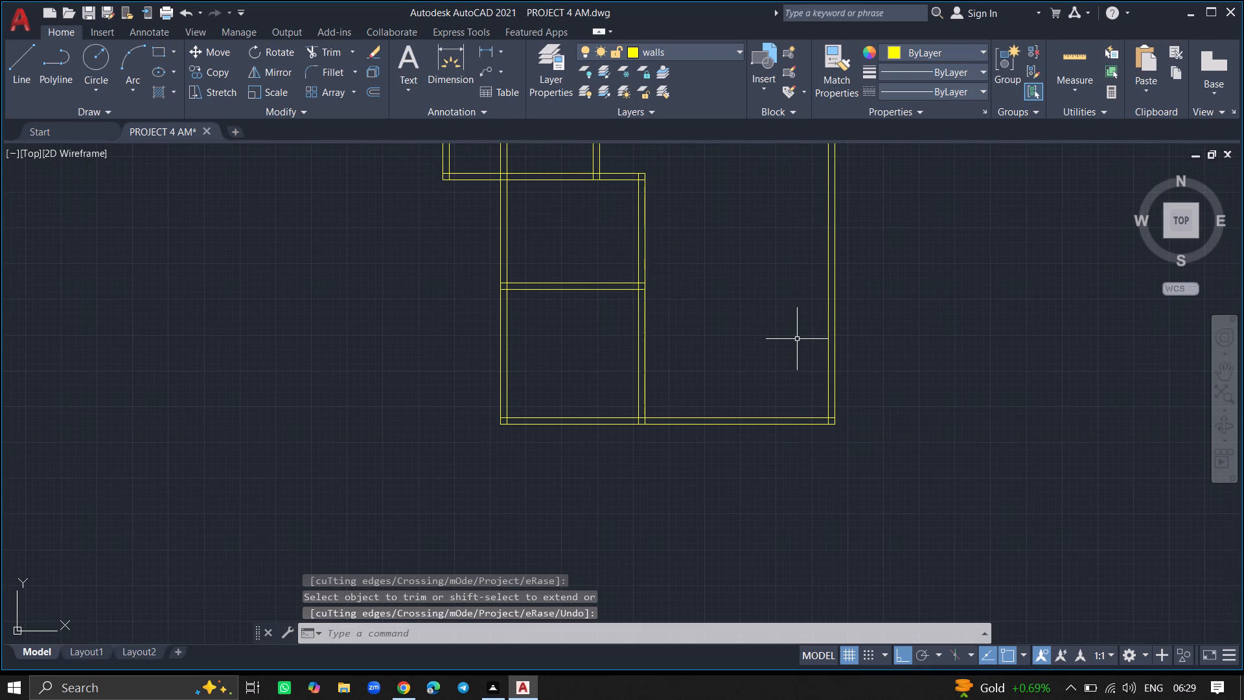
pyautogui.keyDown('ctrl'); pyautogui.scroll(-2, 797, 339); pyautogui.keyUp('ctrl')
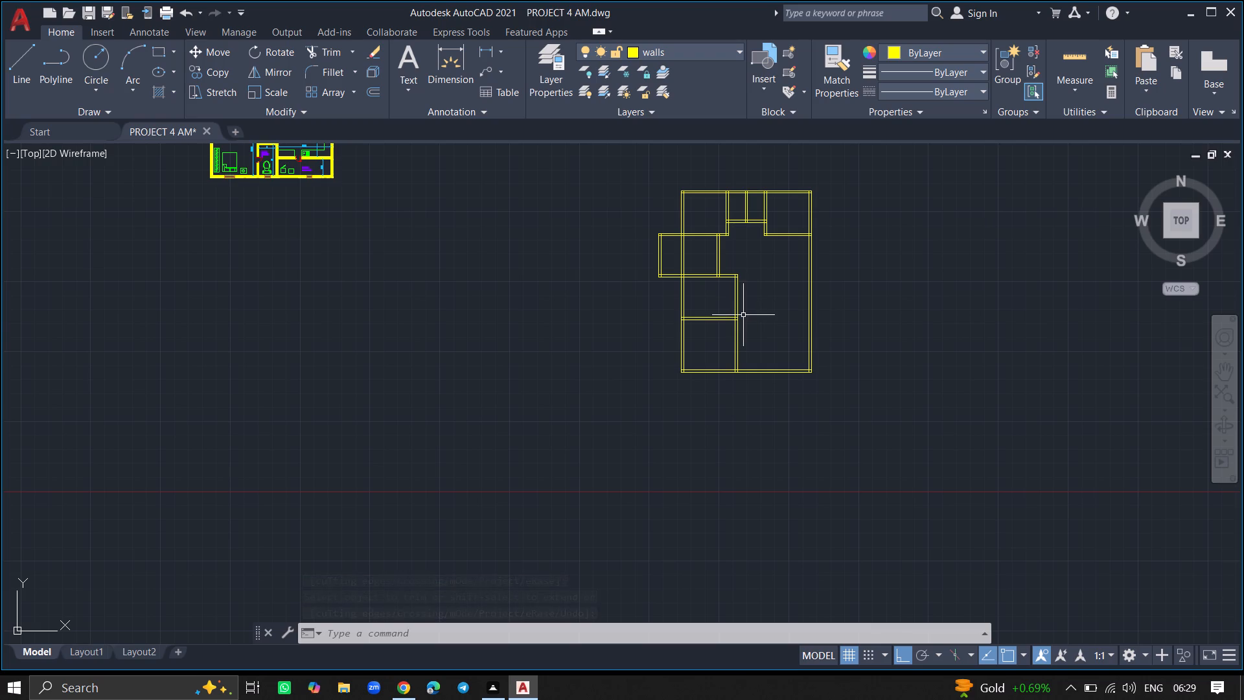
pyautogui.keyDown('ctrl'); pyautogui.scroll(3, 731, 321); pyautogui.keyUp('ctrl')
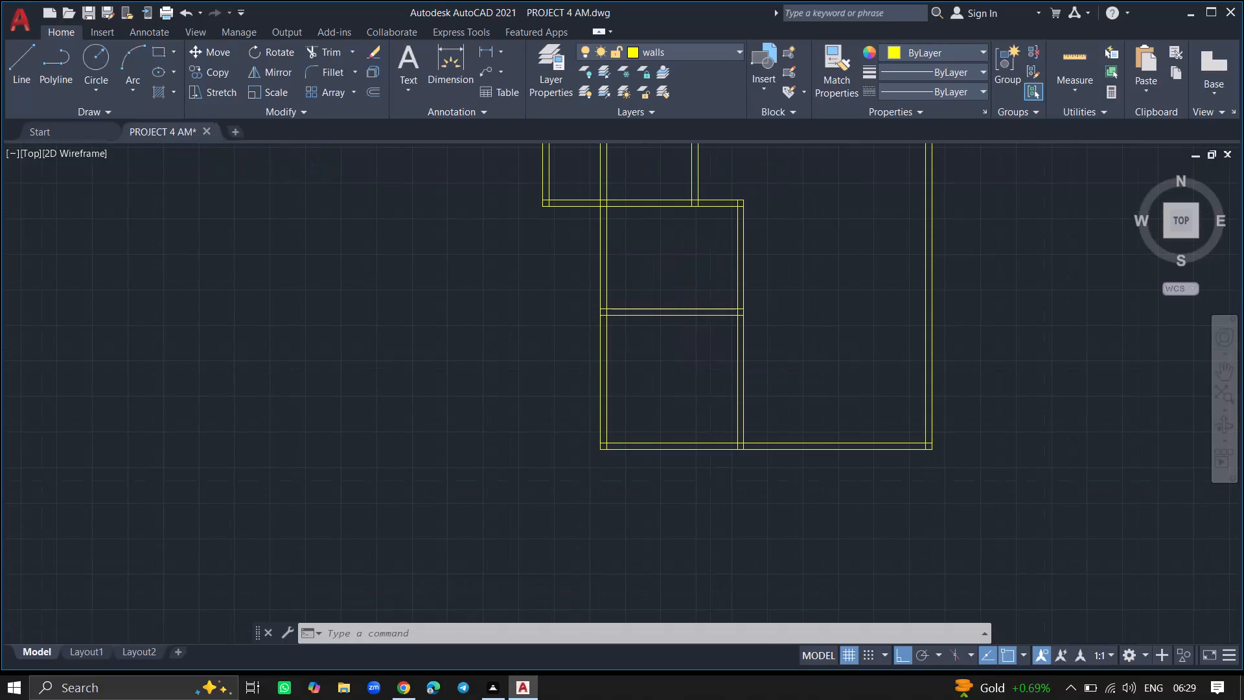
pyautogui.write('EX')
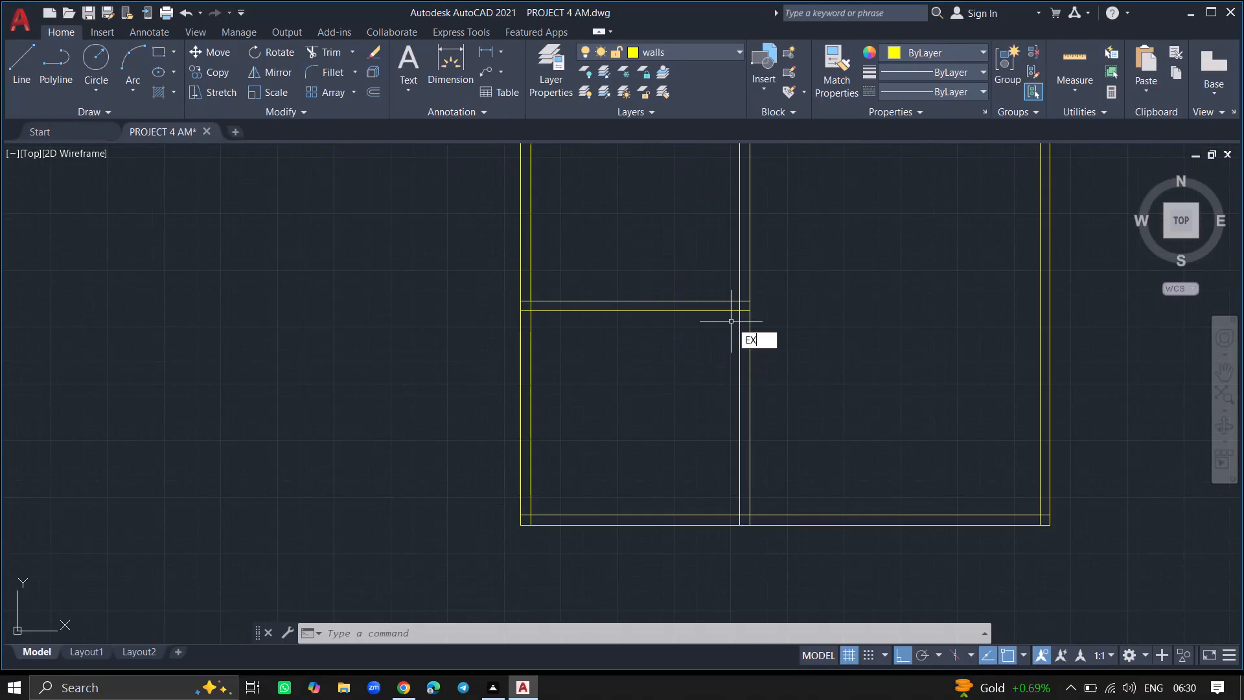
pyautogui.press('Return')
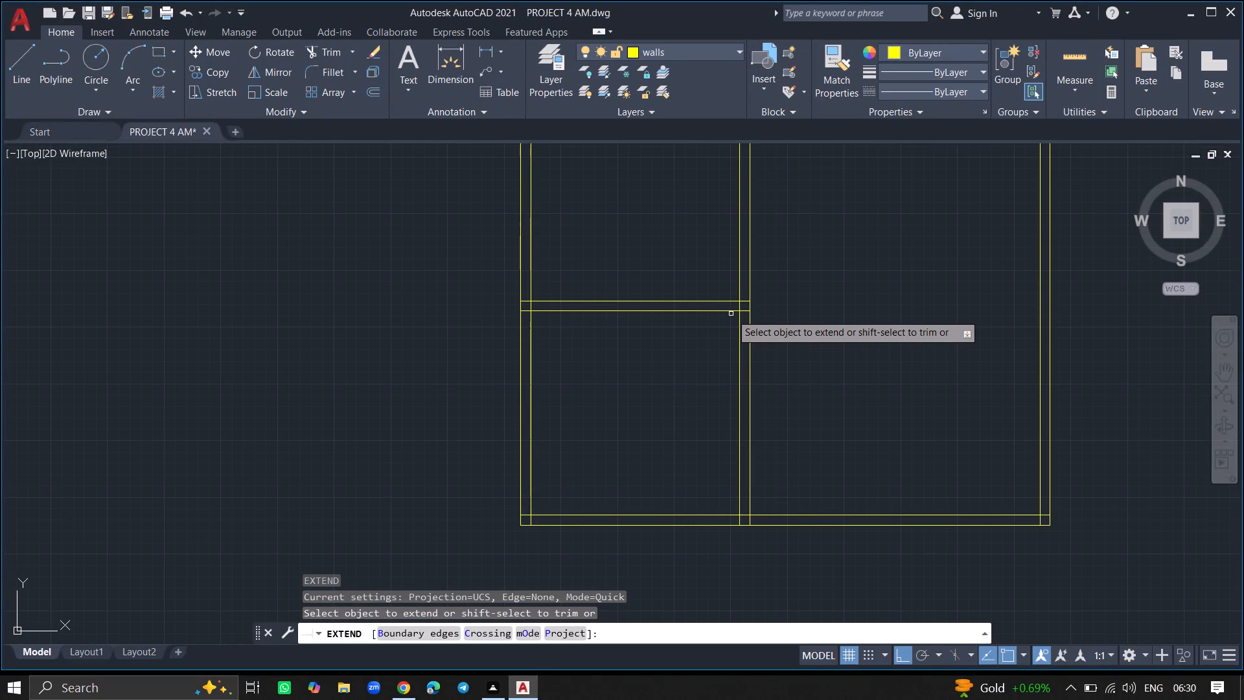
pyautogui.click(730, 312)
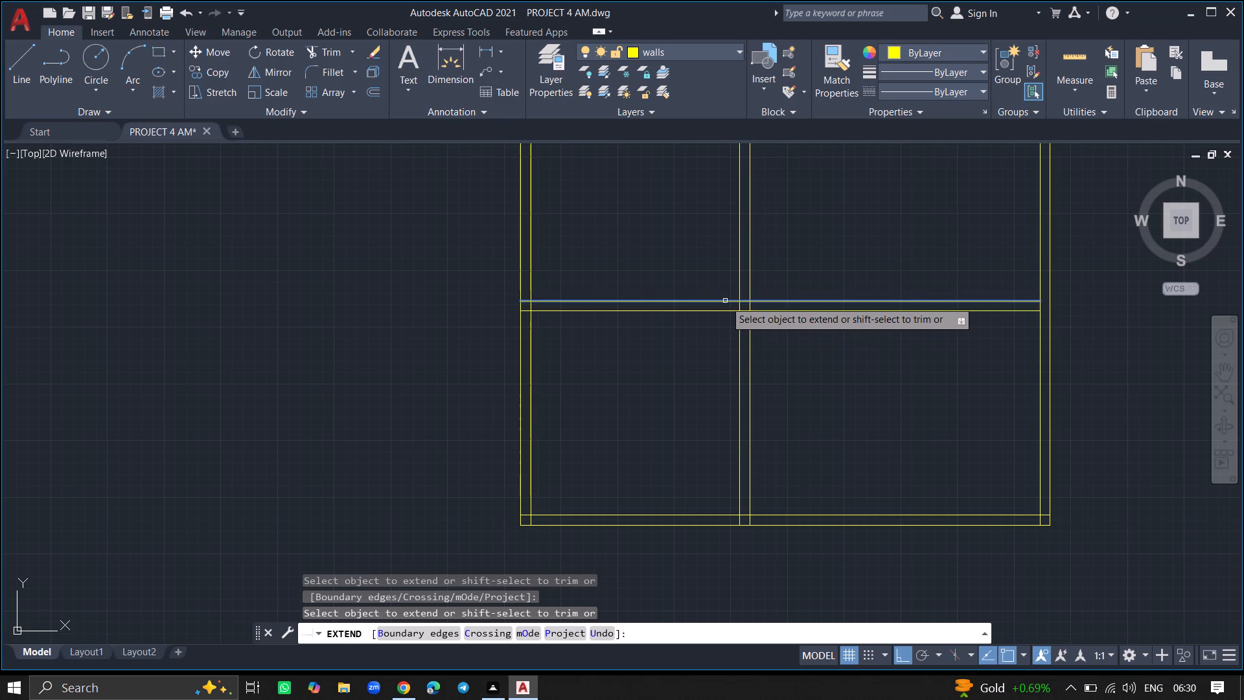
pyautogui.click(725, 301)
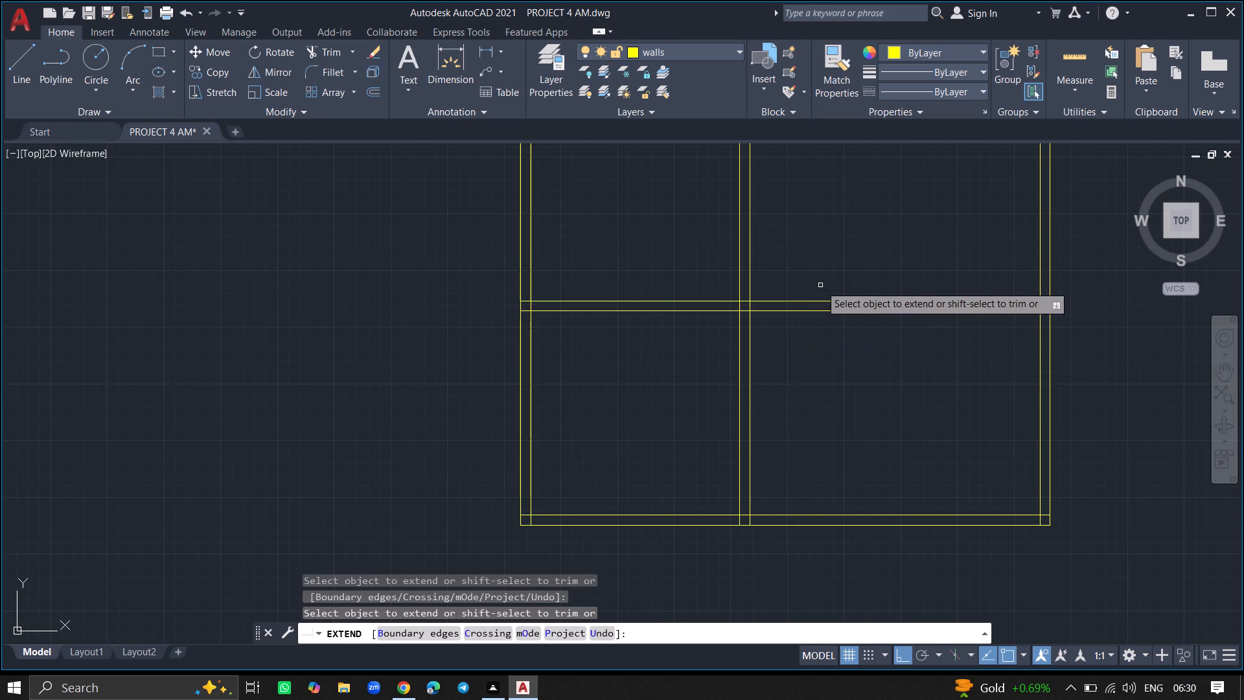
pyautogui.press('Return')
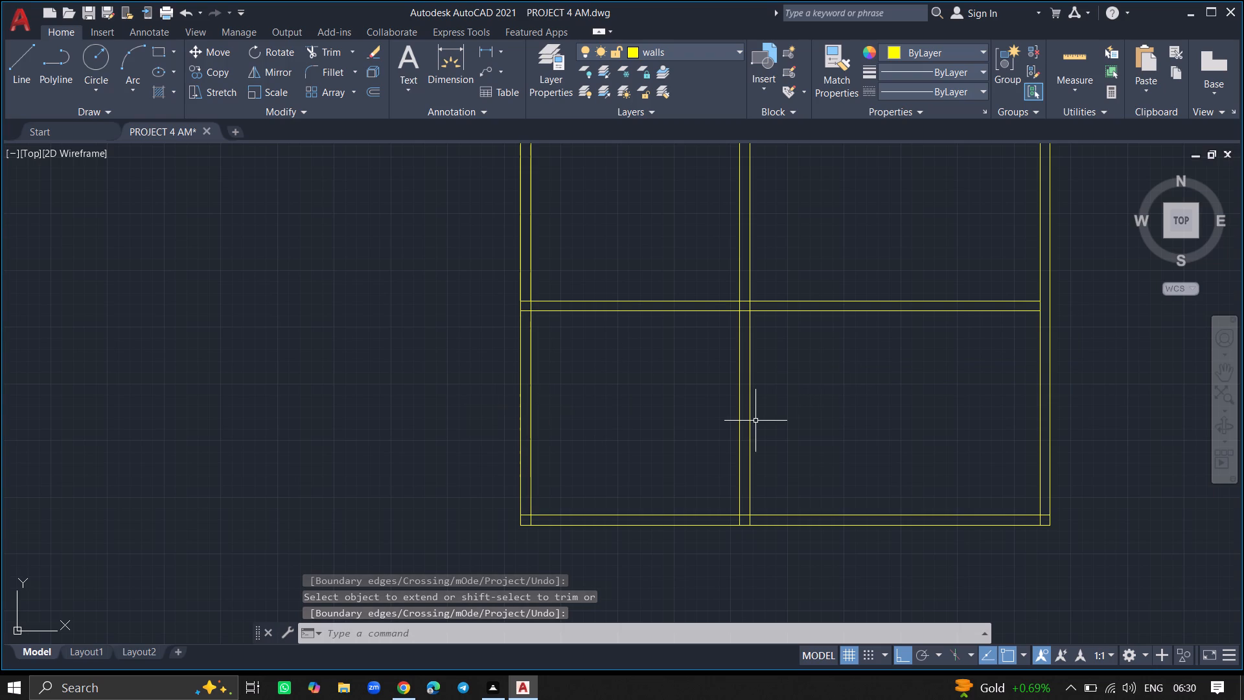
# Offset the outer line of the southwest rooms' east wall 5' to the east.
pyautogui.keyDown('ctrl'); pyautogui.scroll(-2, 755, 421); pyautogui.keyUp('ctrl')
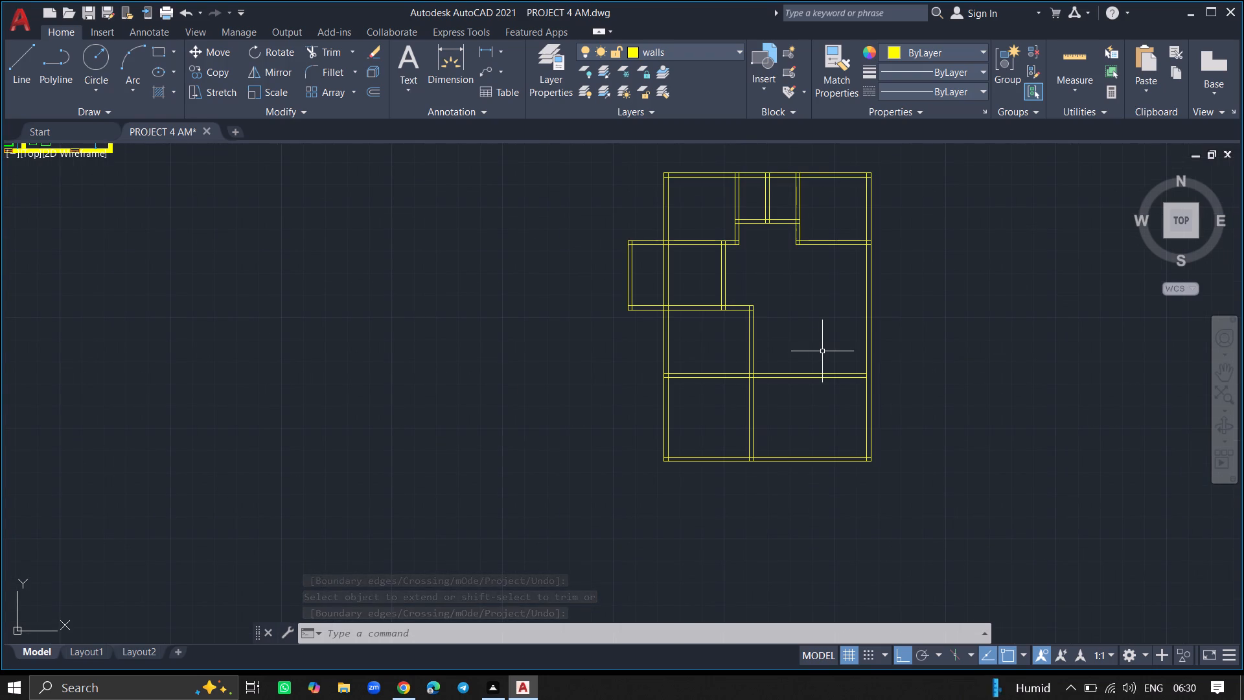
pyautogui.write('OFFSET')
pyautogui.press('Return')
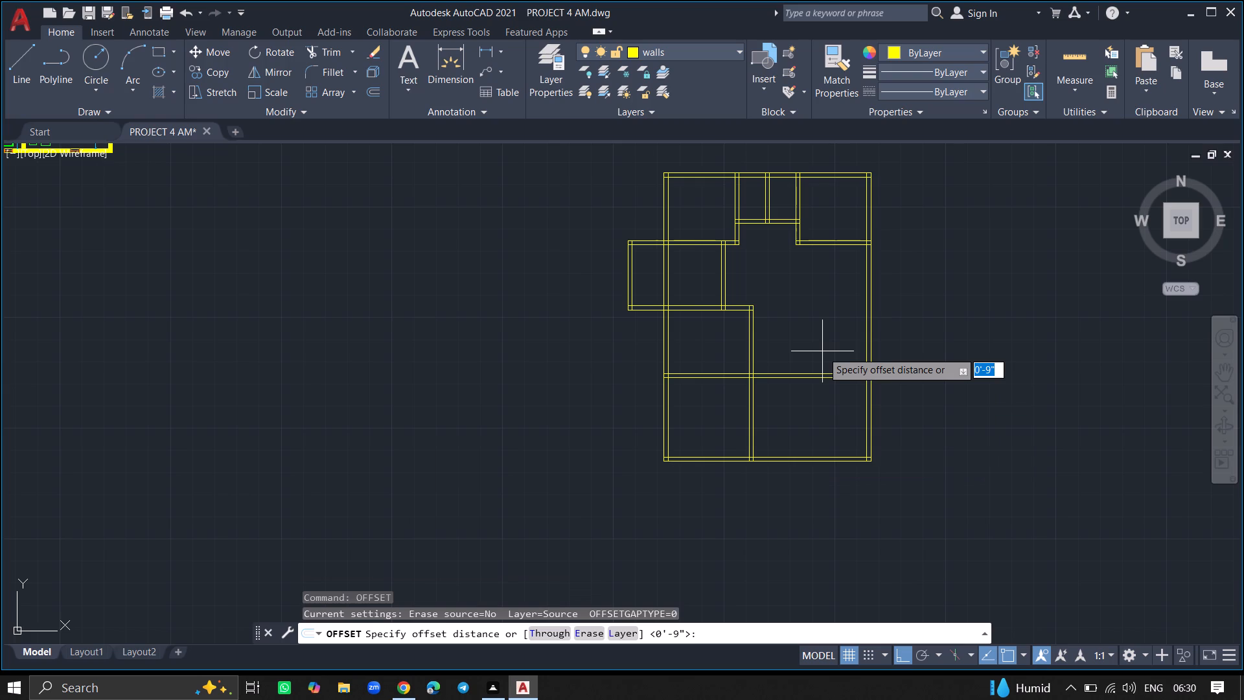
pyautogui.write("5'")
pyautogui.press('Return')
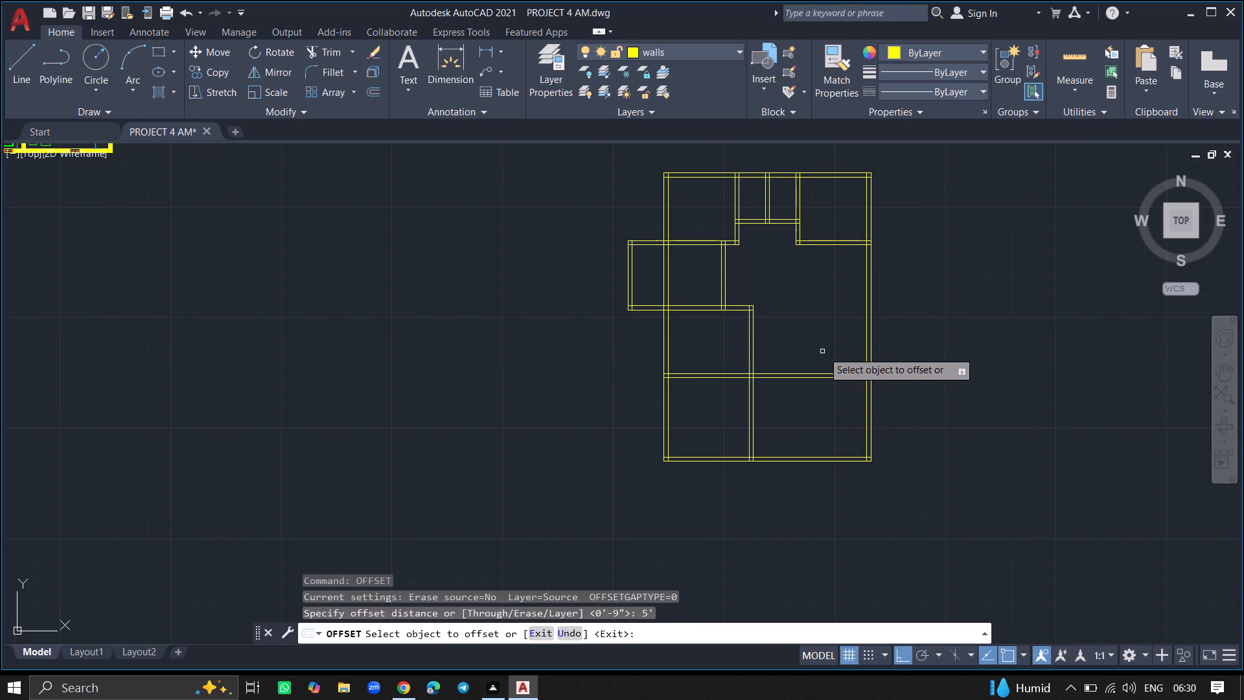
pyautogui.click(755, 362)
pyautogui.click(769, 361)
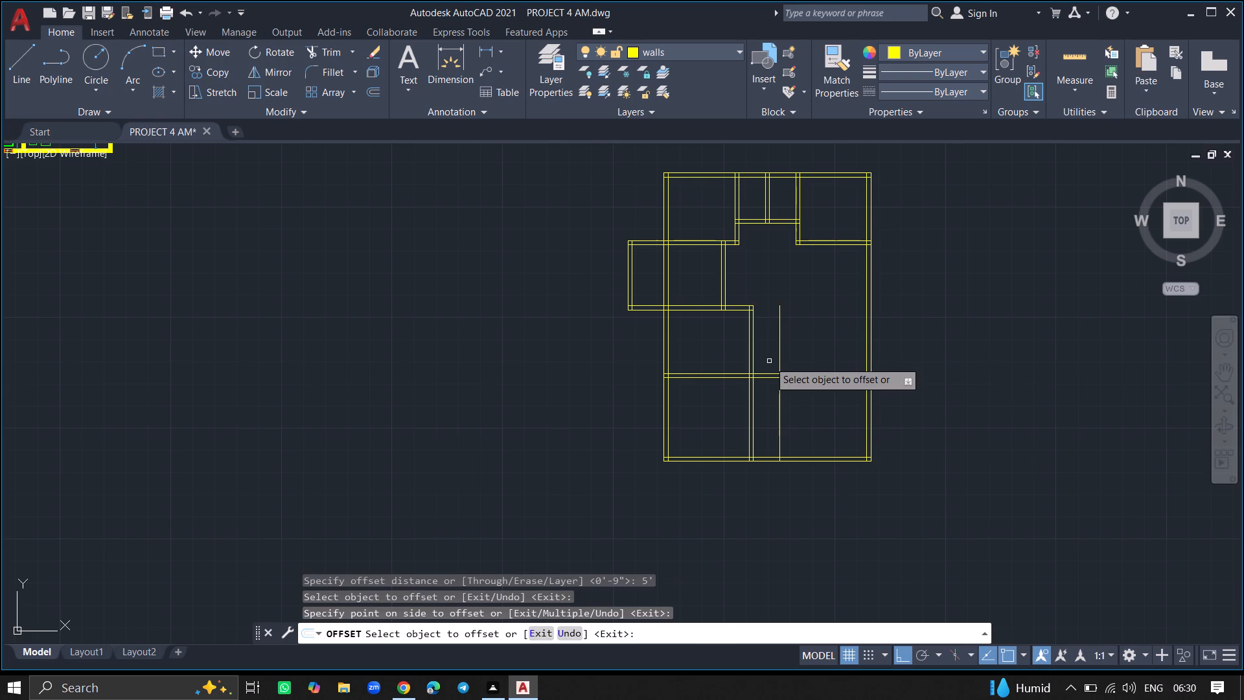
pyautogui.press('Return')
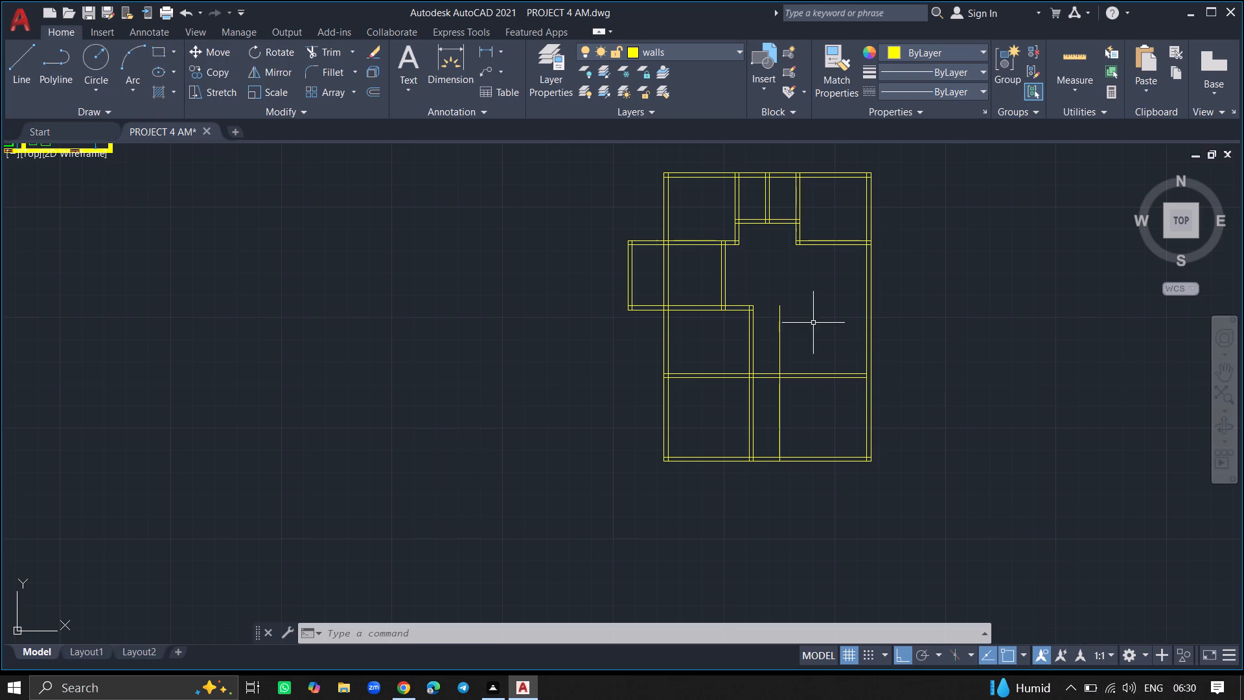
# Offset the new vertical line east of the southwest rooms 9" eastward to form a double-line wall.
pyautogui.keyDown('ctrl'); pyautogui.scroll(4, 791, 310); pyautogui.keyUp('ctrl')
pyautogui.keyDown('ctrl'); pyautogui.scroll(-1, 791, 310); pyautogui.keyUp('ctrl')
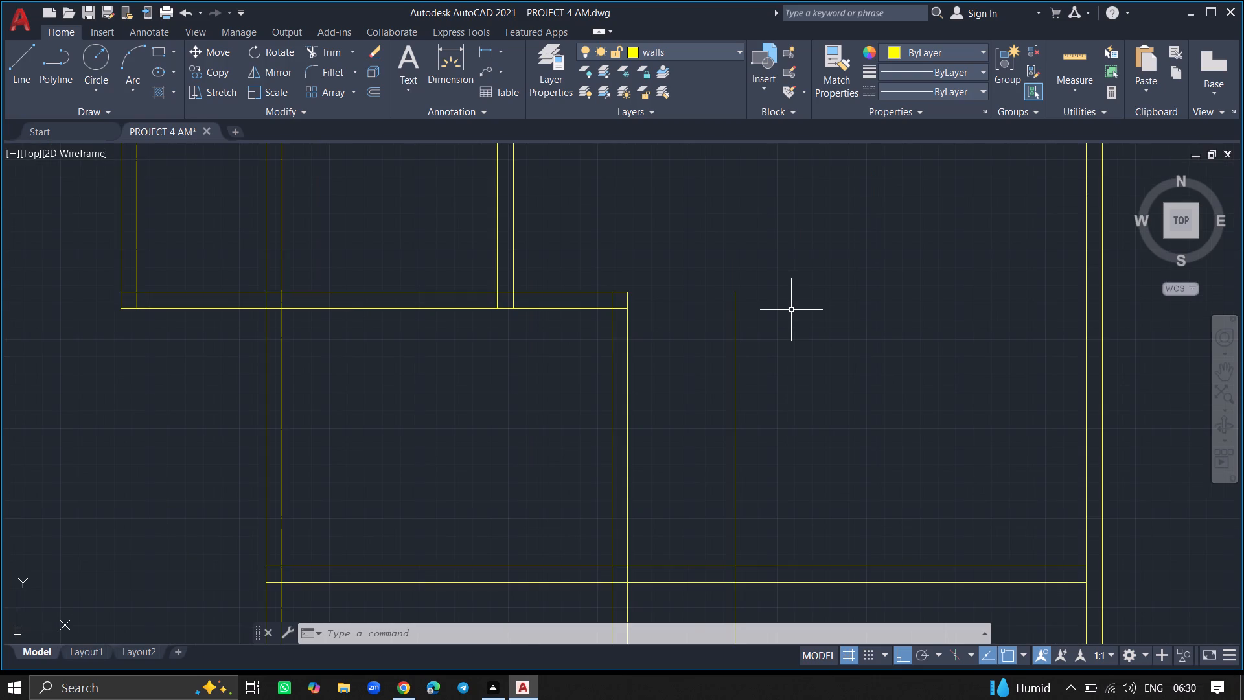
pyautogui.write('OFFSET')
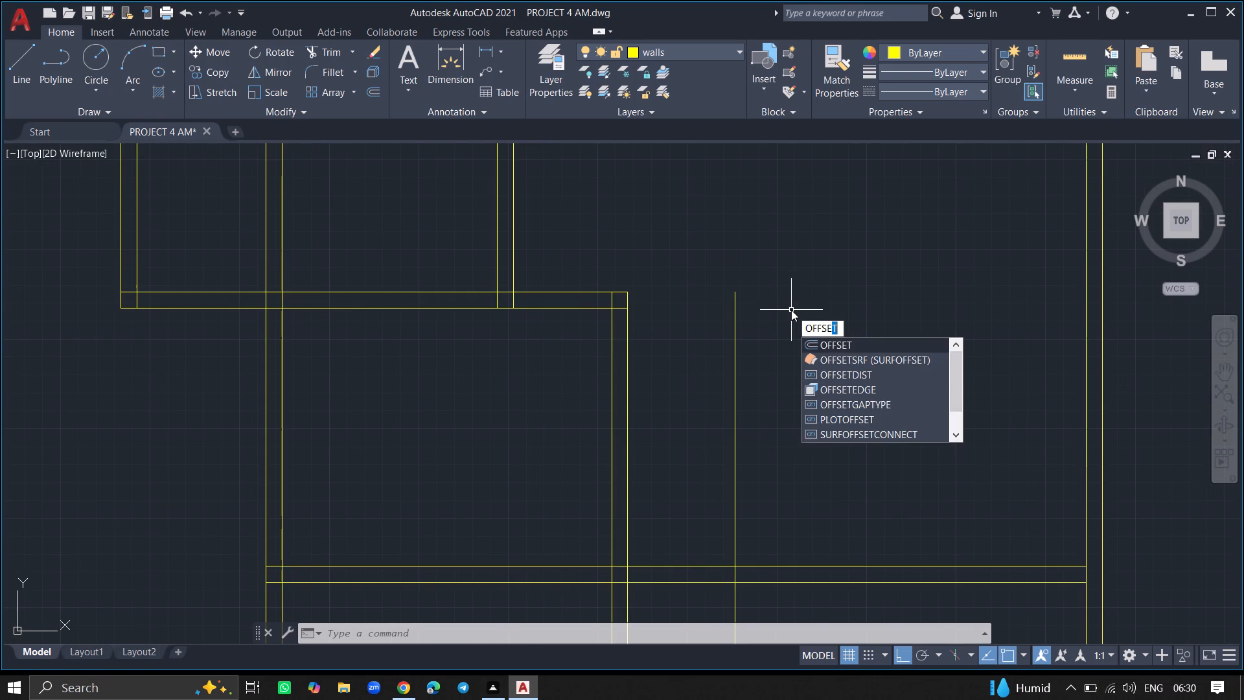
pyautogui.press('Return')
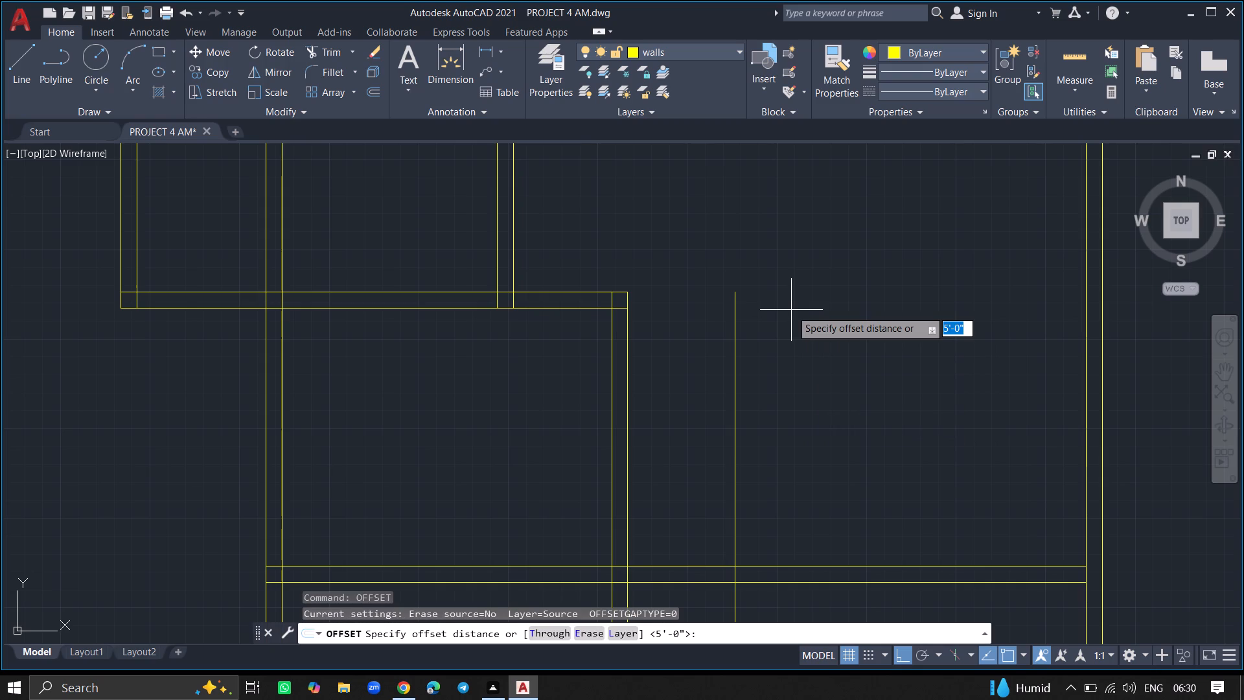
pyautogui.press('9')
pyautogui.hotkey('shift', '"')
pyautogui.press('Return')
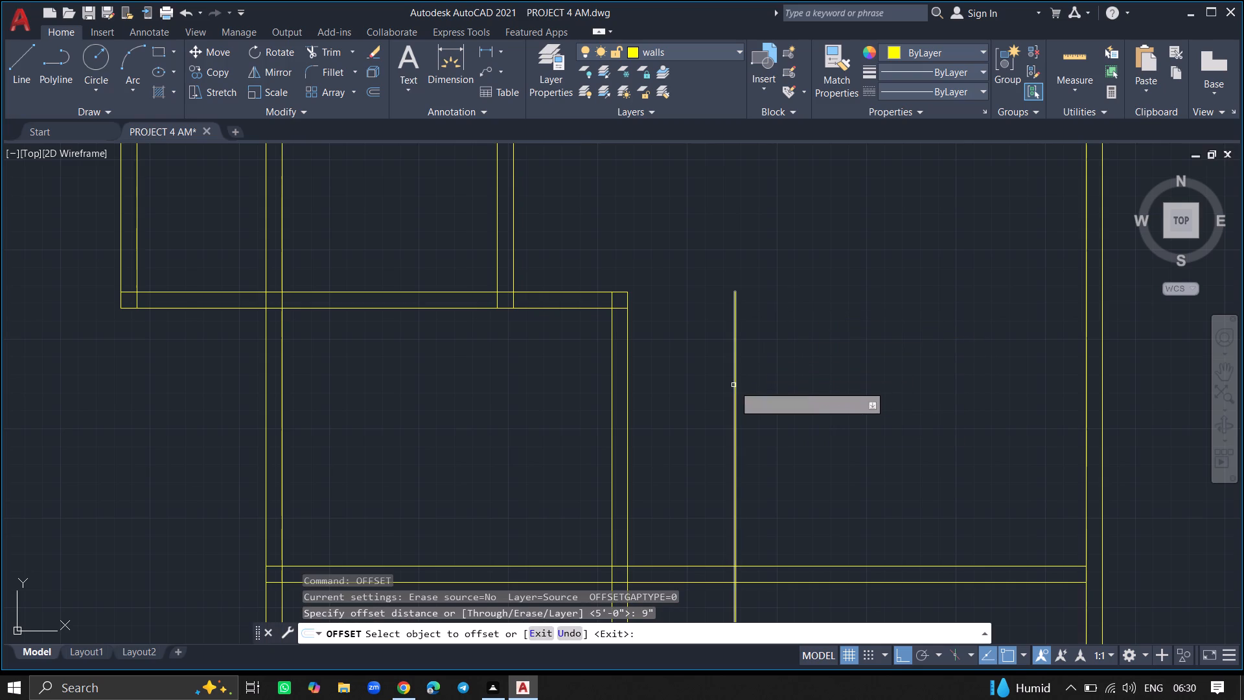
pyautogui.moveTo(734, 385); pyautogui.dragTo(761, 394)
pyautogui.click(761, 394)
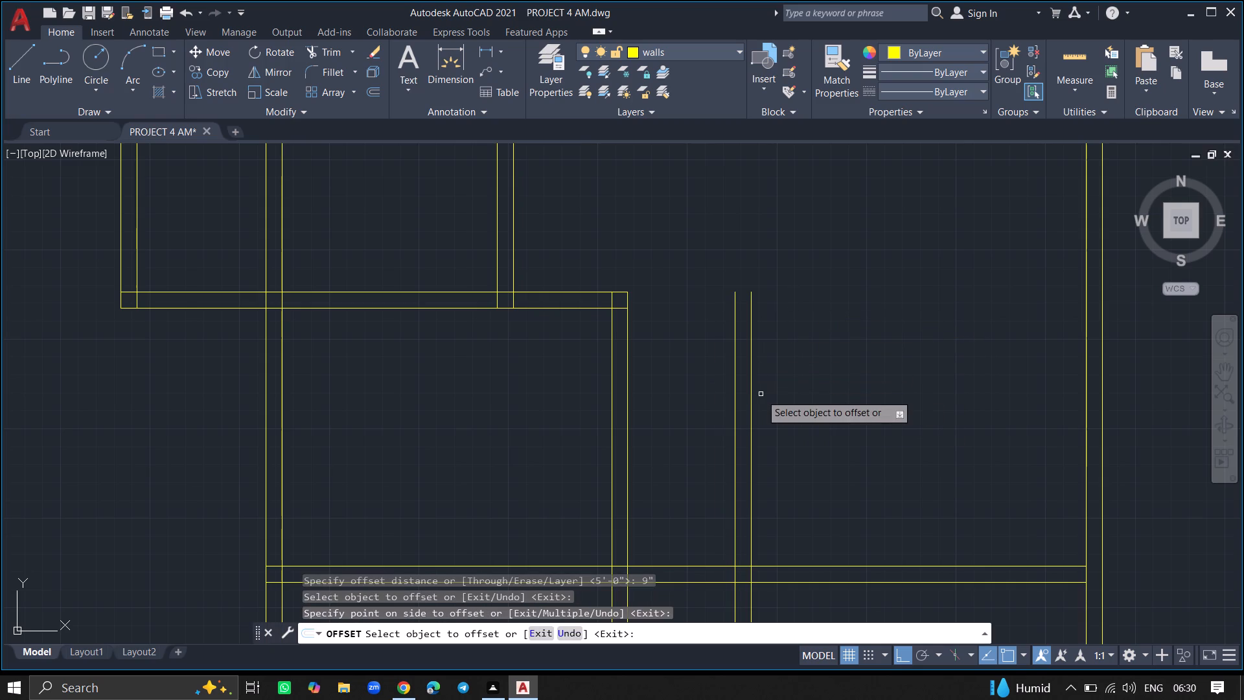
pyautogui.press('Return')
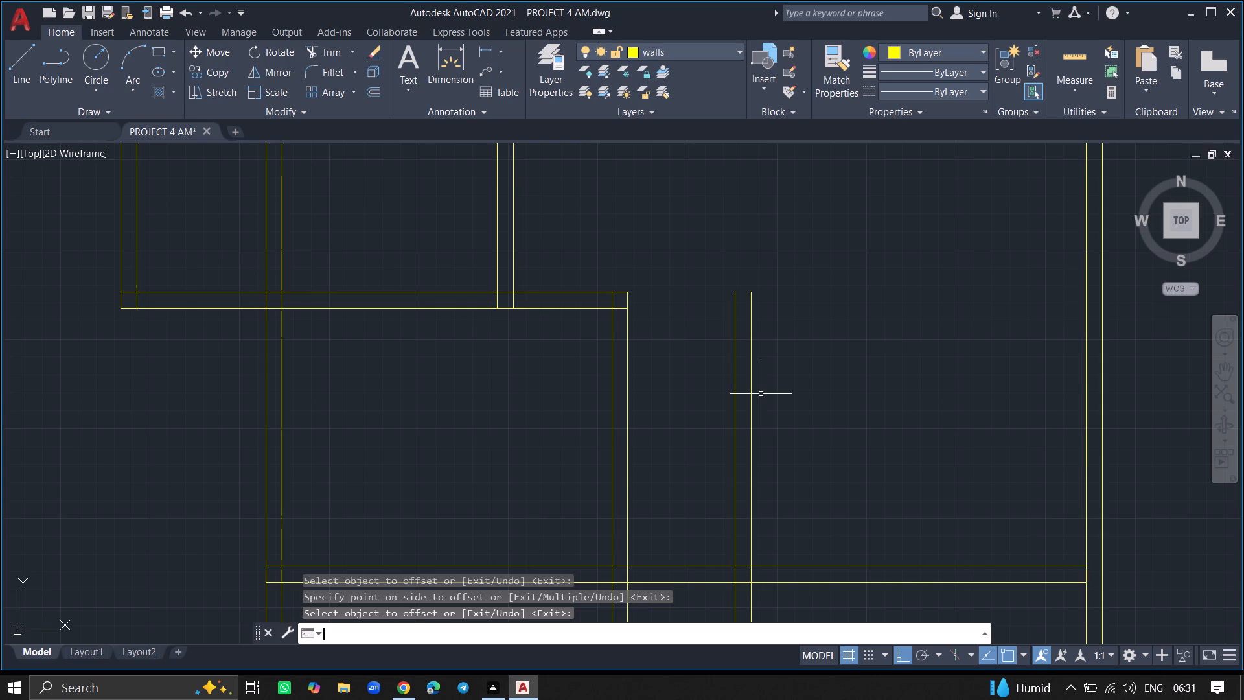
# Offset the upper line of the extended horizontal wall between the southern rooms 9' to the north.
pyautogui.keyDown('ctrl'); pyautogui.scroll(-4, 761, 394); pyautogui.keyUp('ctrl')
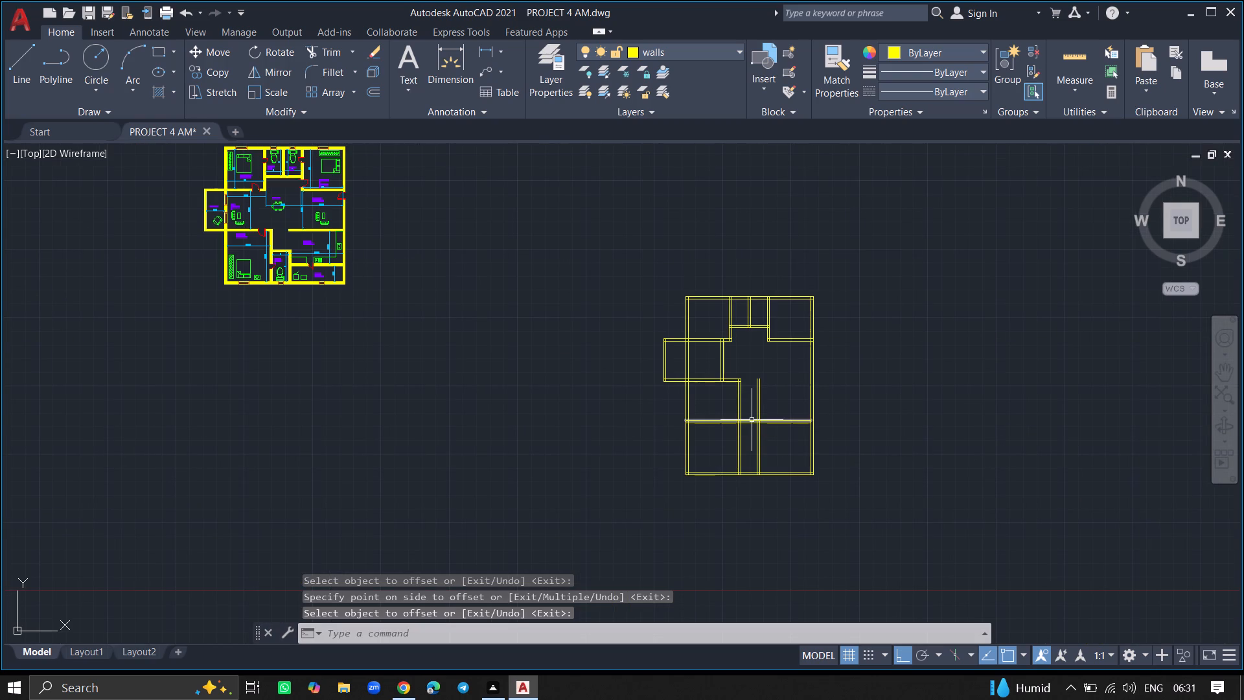
pyautogui.keyDown('ctrl'); pyautogui.scroll(2, 752, 404); pyautogui.keyUp('ctrl')
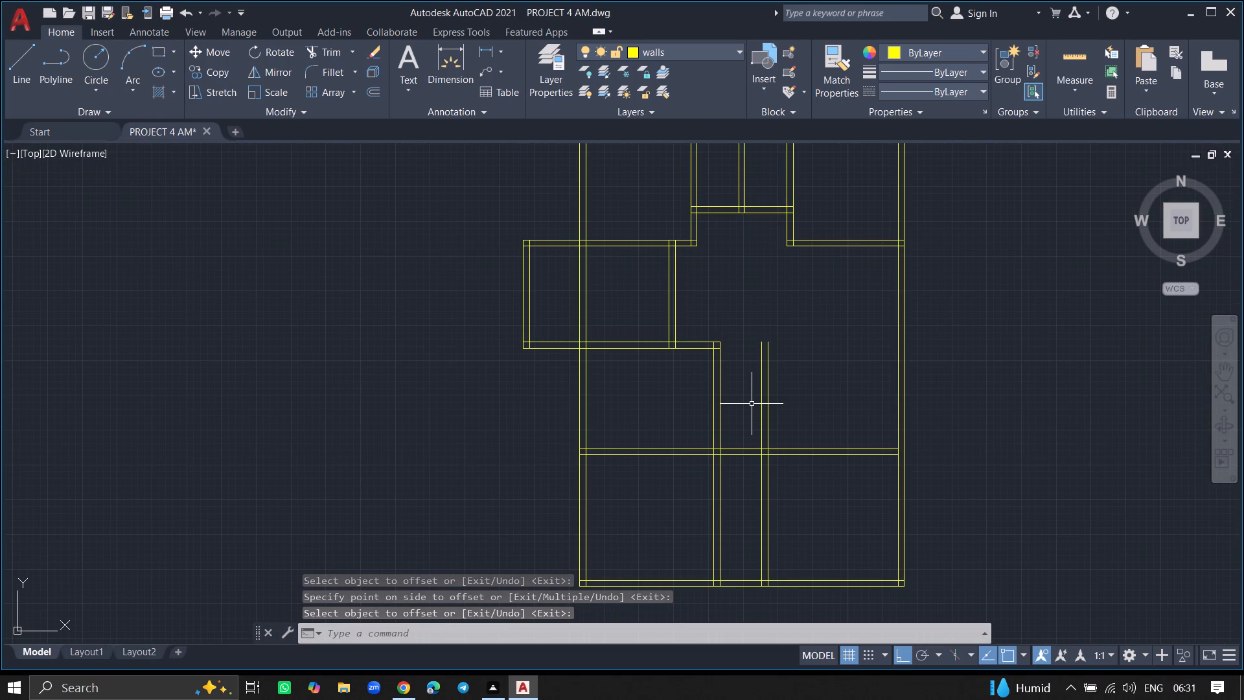
pyautogui.write('OFFSET')
pyautogui.press('Return')
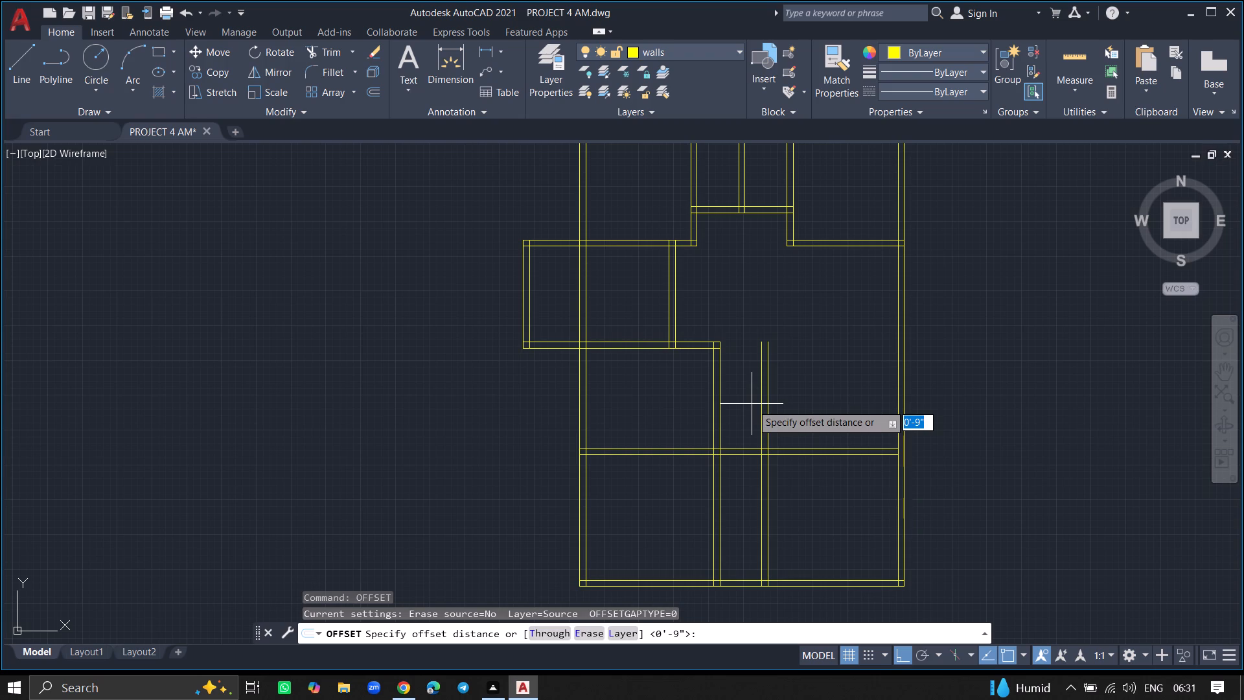
pyautogui.write("9'")
pyautogui.press('Return')
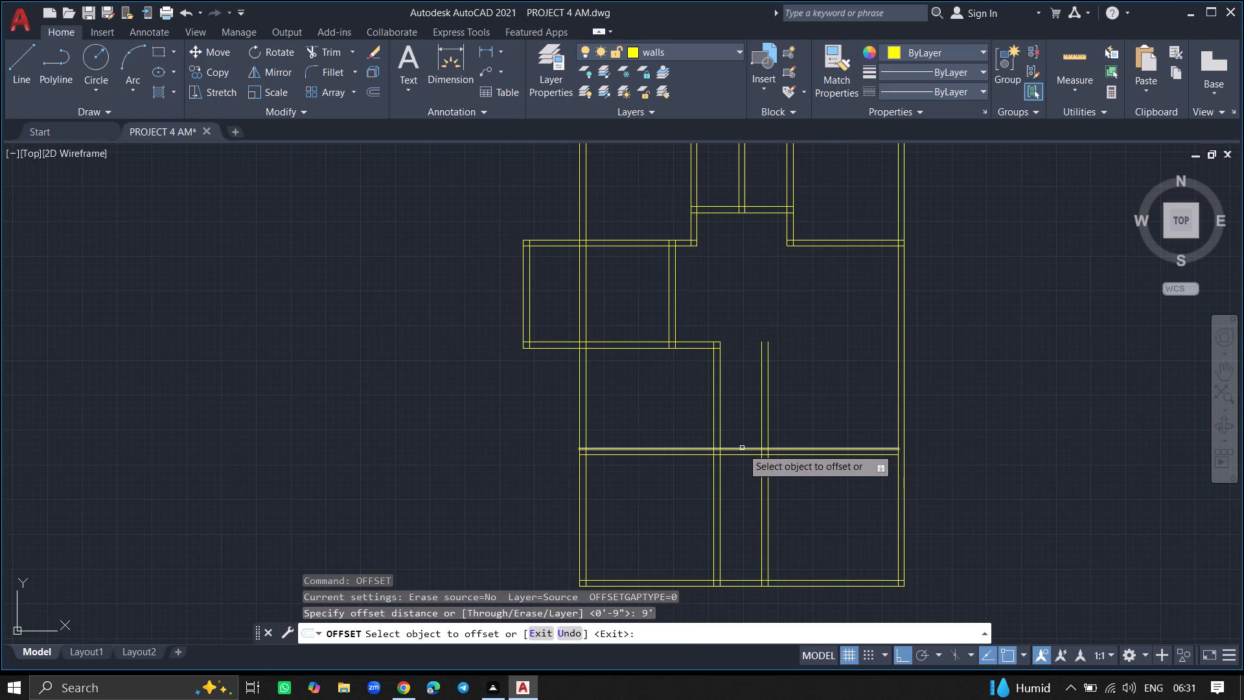
pyautogui.click(742, 449)
pyautogui.click(744, 415)
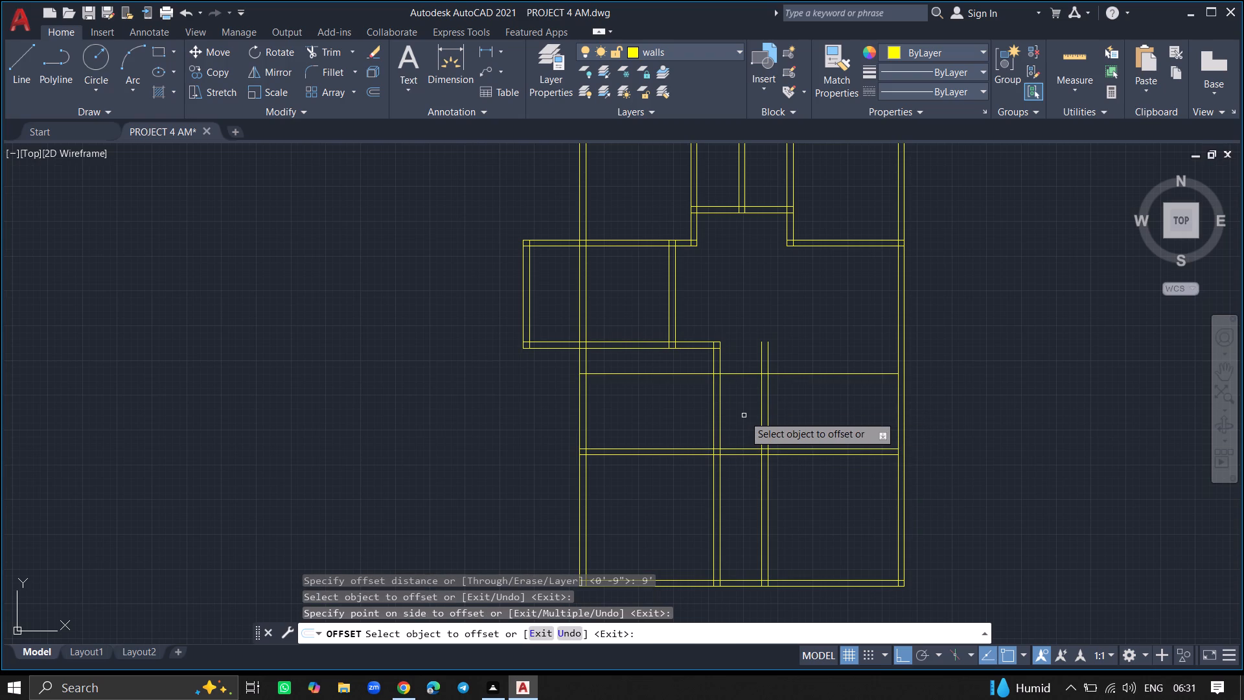
pyautogui.press('Return')
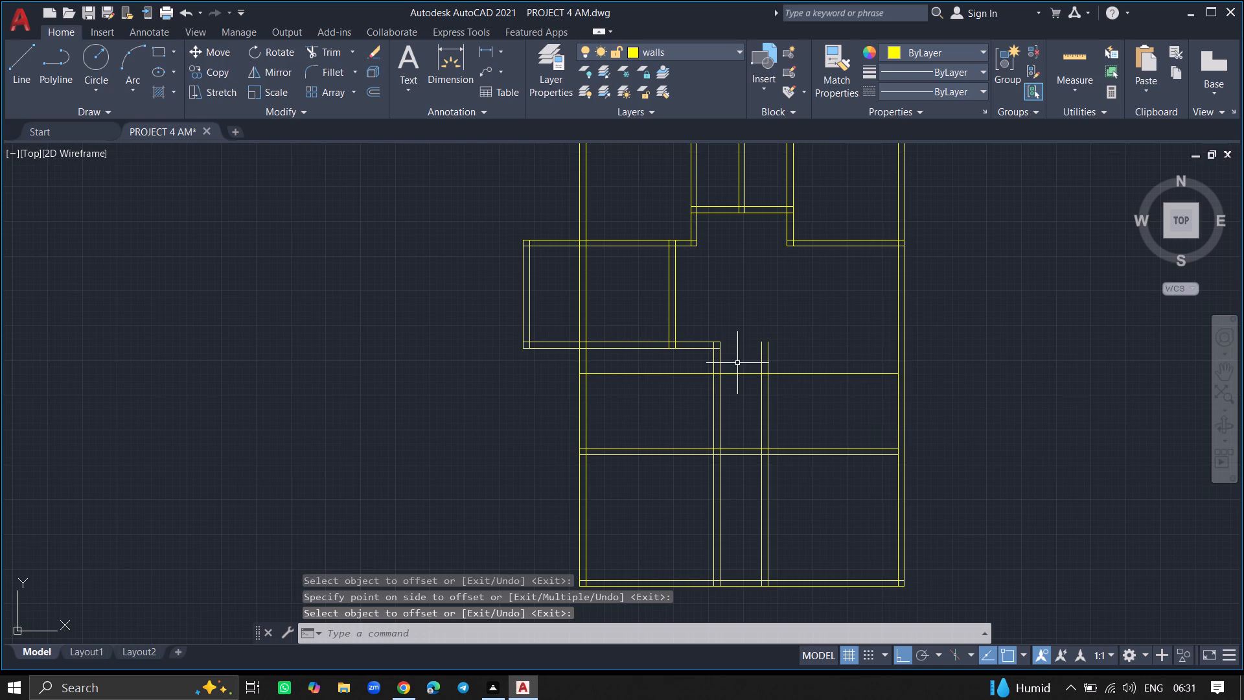
# Delete the single horizontal line 9' above the wall between the southern rooms.
pyautogui.keyDown('ctrl'); pyautogui.scroll(1, 738, 363); pyautogui.keyUp('ctrl')
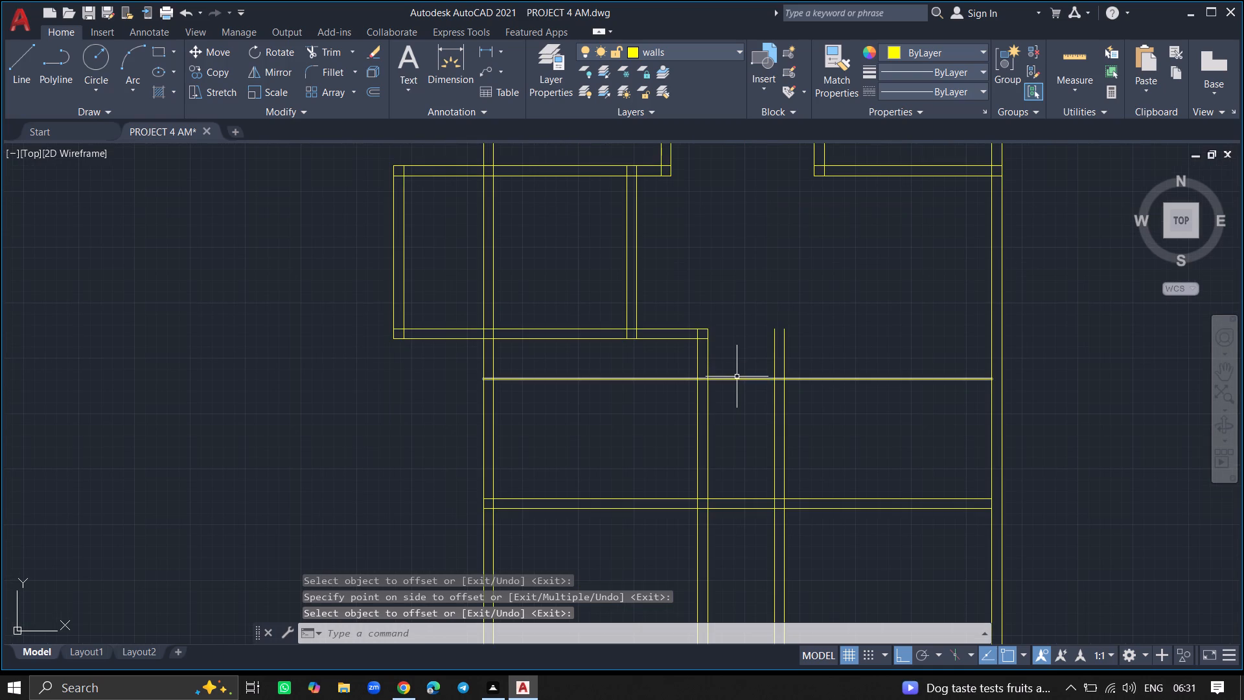
pyautogui.click(737, 378)
pyautogui.press('Delete')
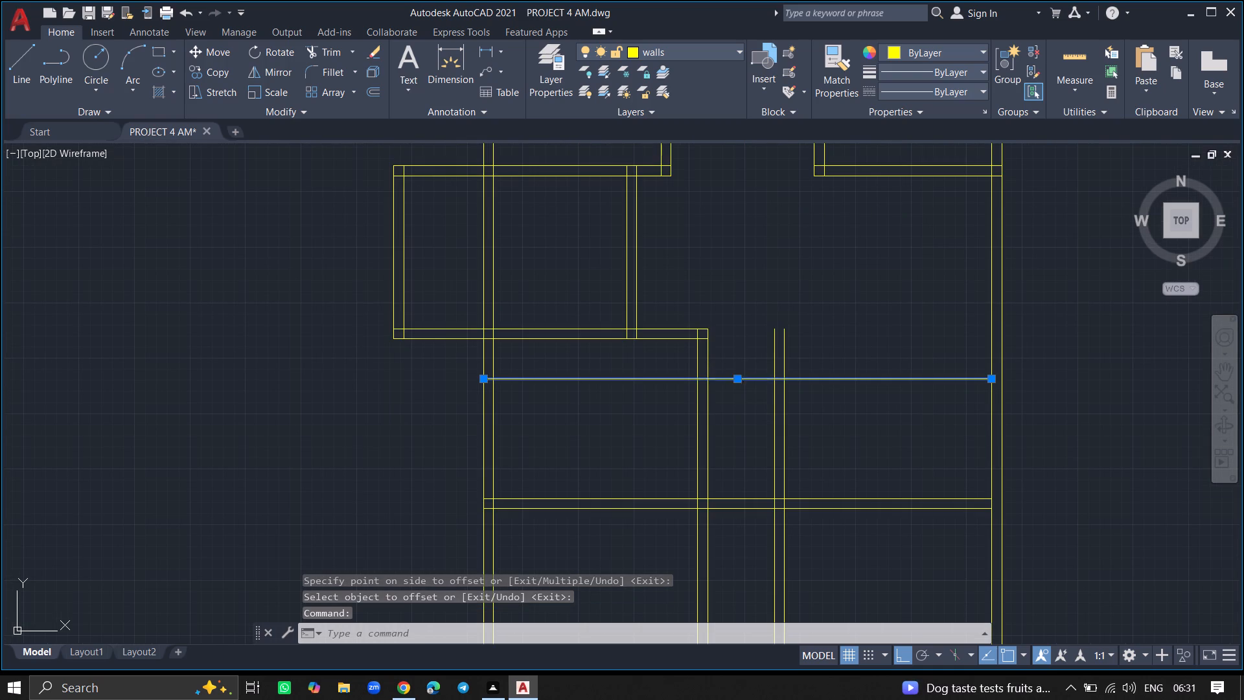
# Offset the upper line of the horizontal wall between the southern rooms 8' to the north.
pyautogui.press('o')
pyautogui.write('FFSET')
pyautogui.press('Return')
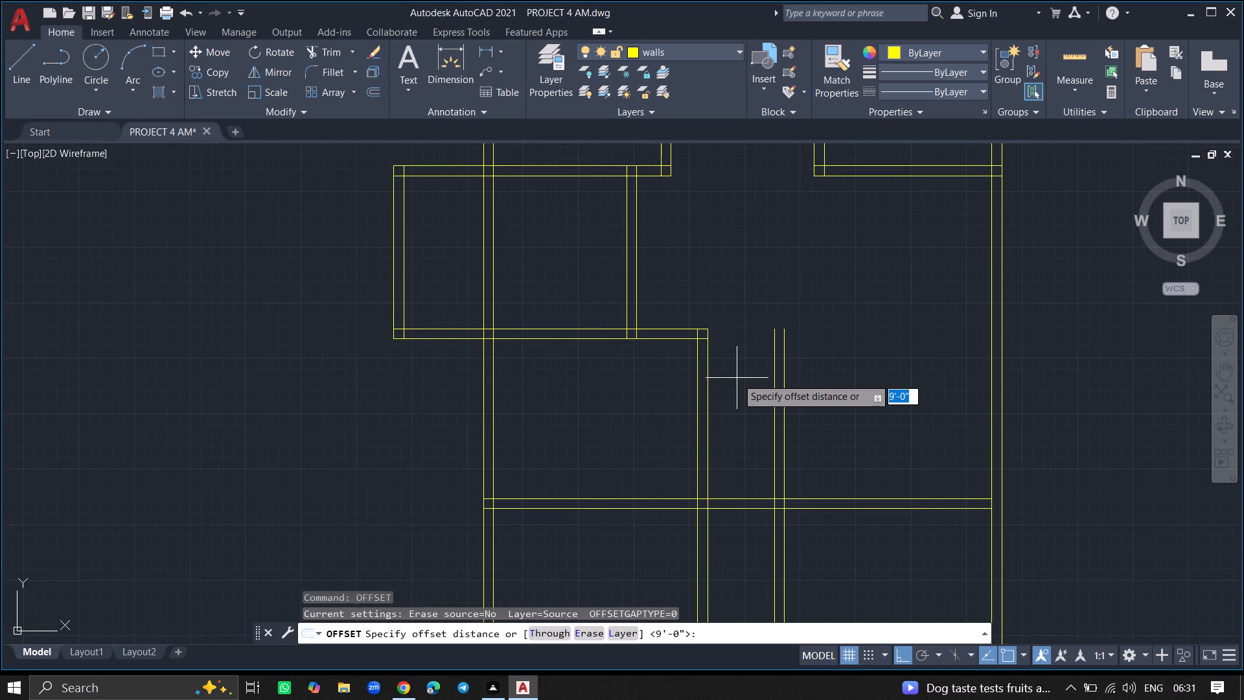
pyautogui.press('8')
pyautogui.press("'")
pyautogui.press('Return')
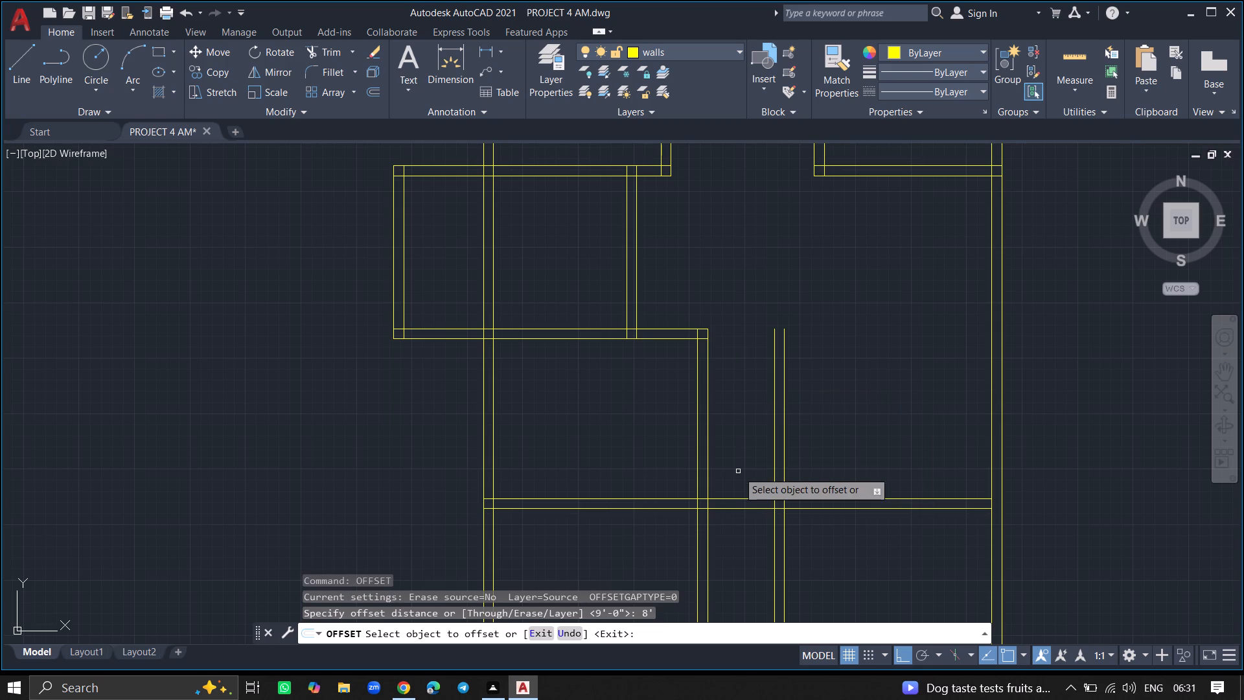
pyautogui.click(739, 498)
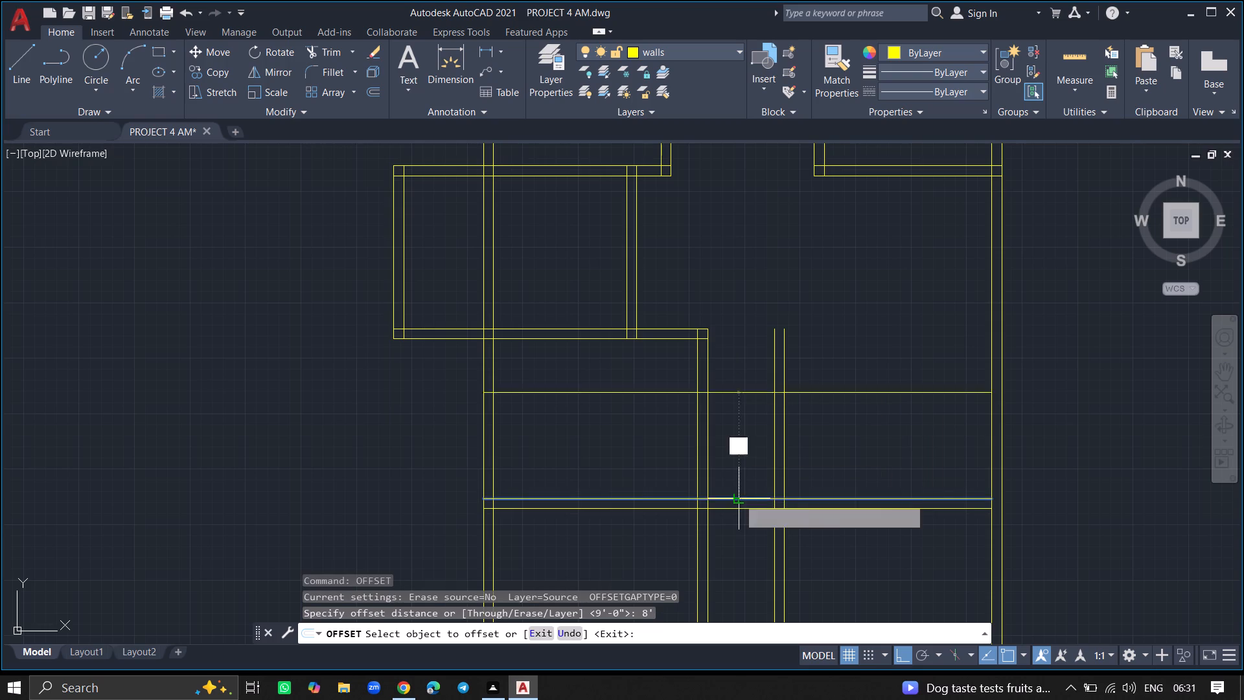
pyautogui.click(765, 434)
pyautogui.press('Return')
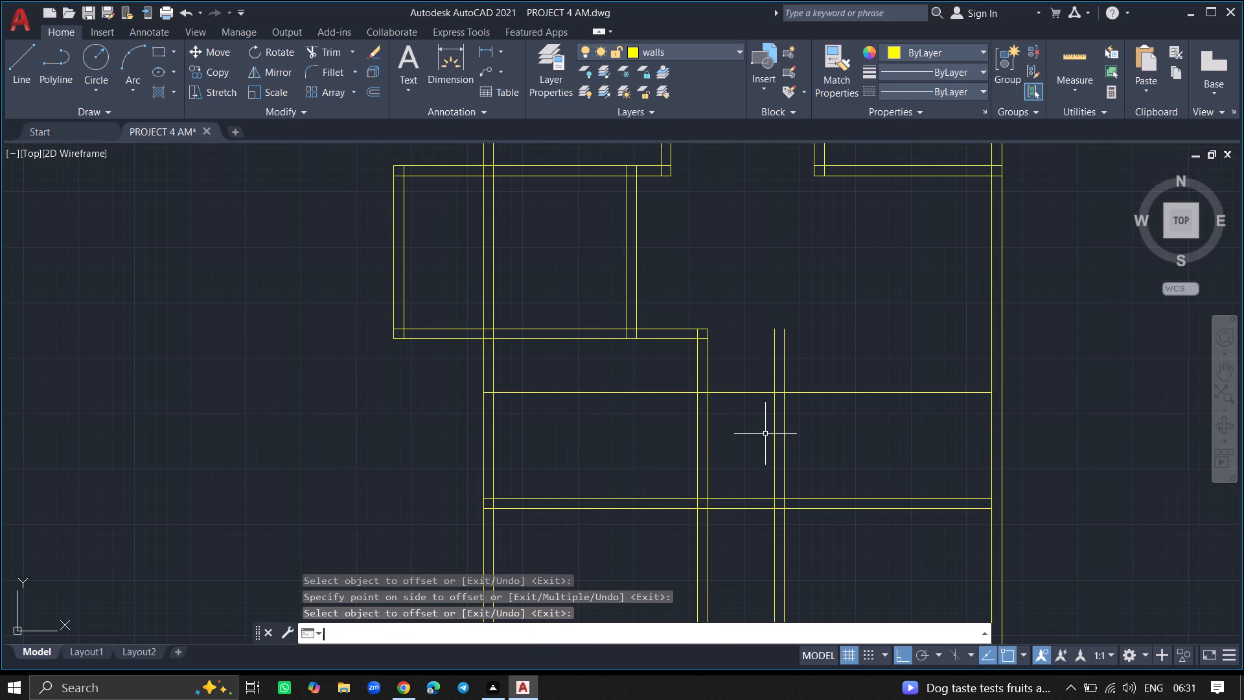
# Offset the new horizontal line 9" northward to form a double-line wall.
pyautogui.write('OFF')
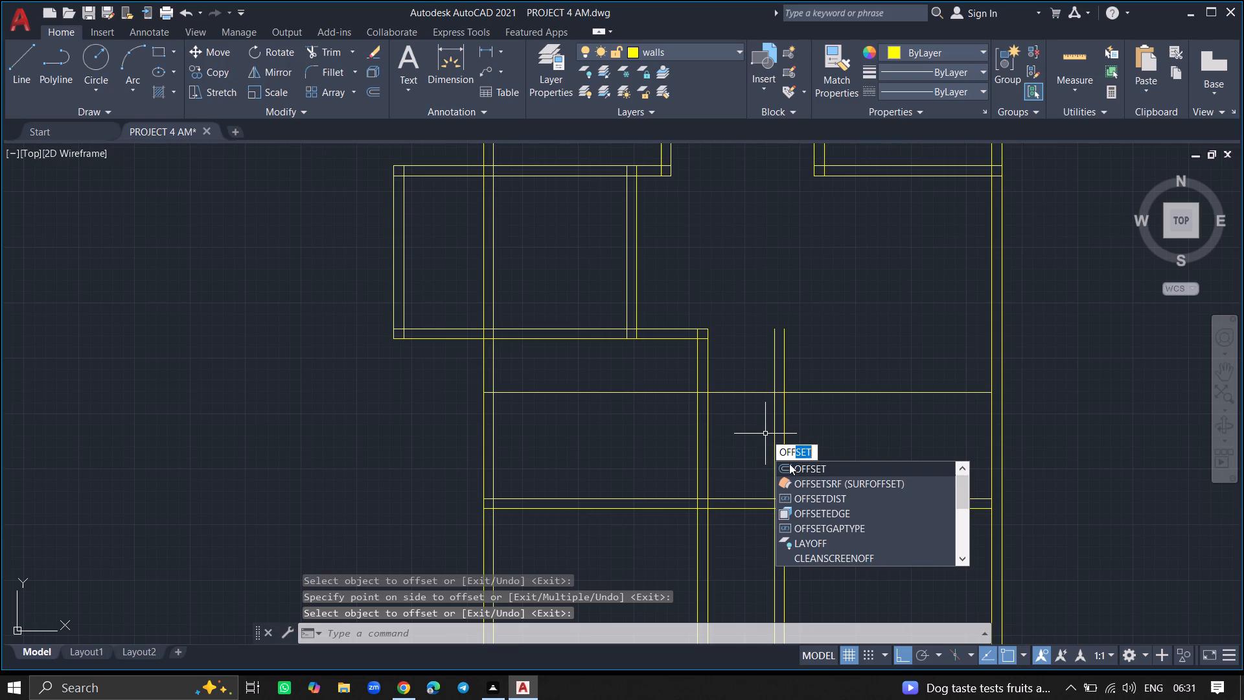
pyautogui.click(789, 463)
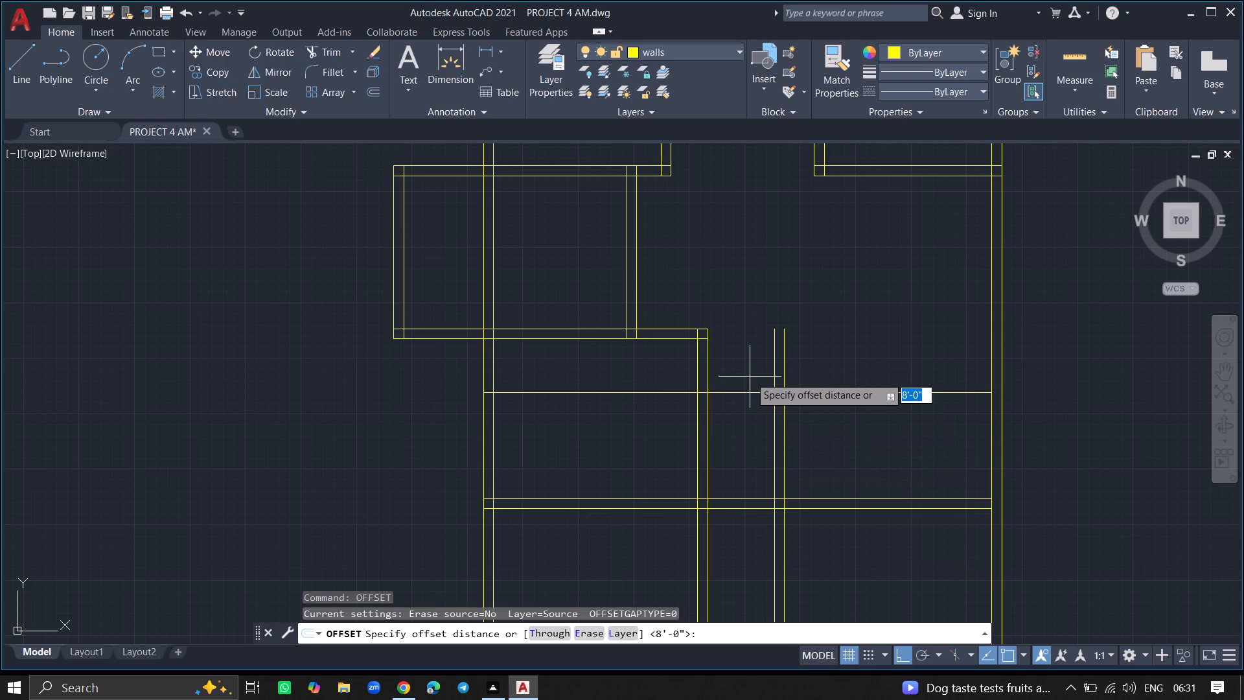
pyautogui.press('0')
pyautogui.press('BackSpace')
pyautogui.press('8')
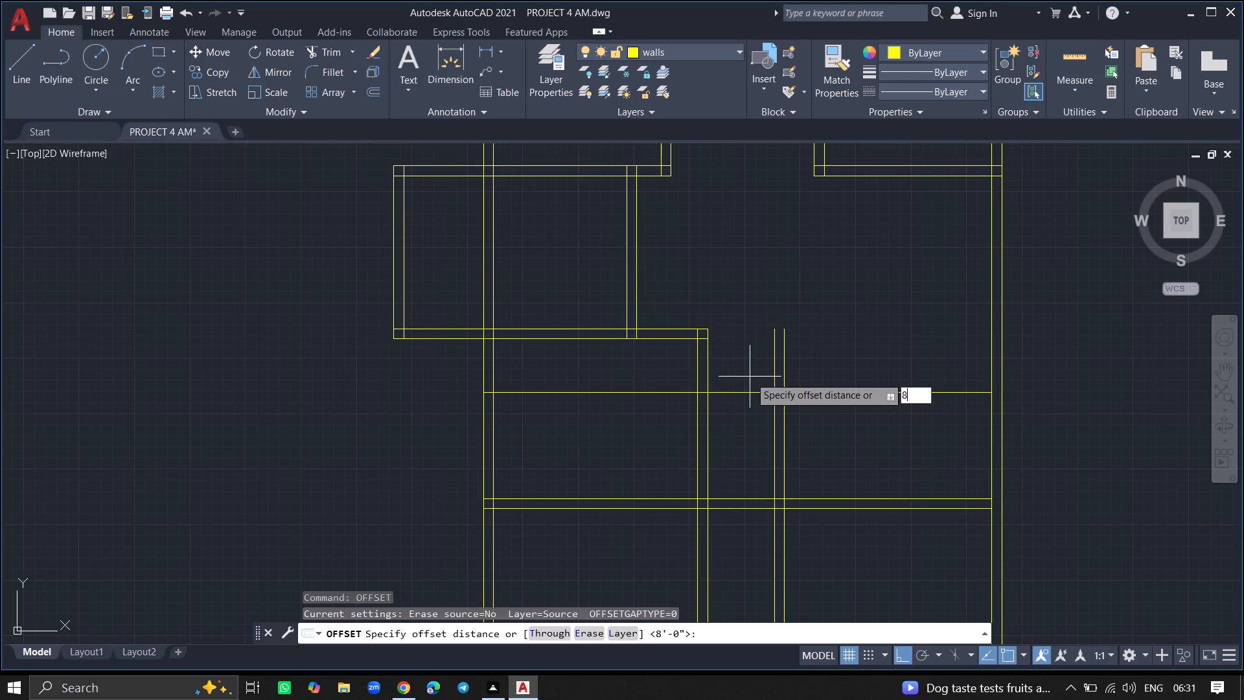
pyautogui.press('BackSpace')
pyautogui.press('9')
pyautogui.hotkey('shift', '"')
pyautogui.press('Return')
pyautogui.keyDown('ctrl'); pyautogui.scroll(2, 750, 377); pyautogui.keyUp('ctrl')
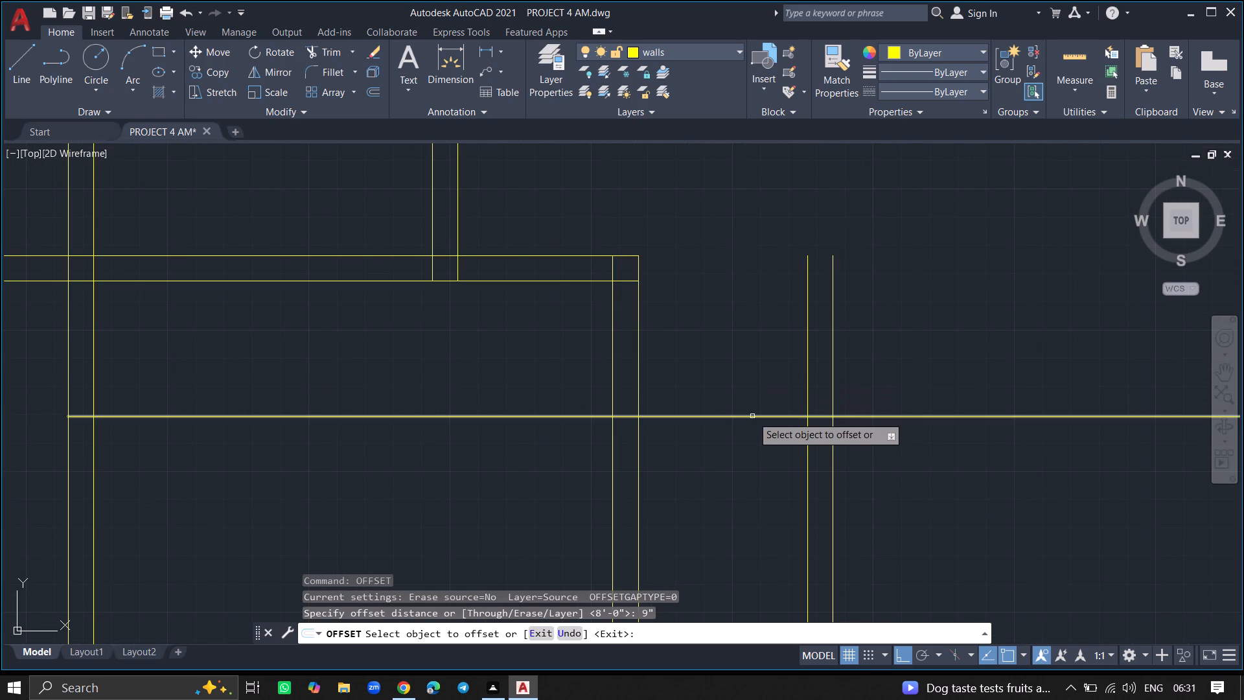
pyautogui.click(752, 416)
pyautogui.click(745, 371)
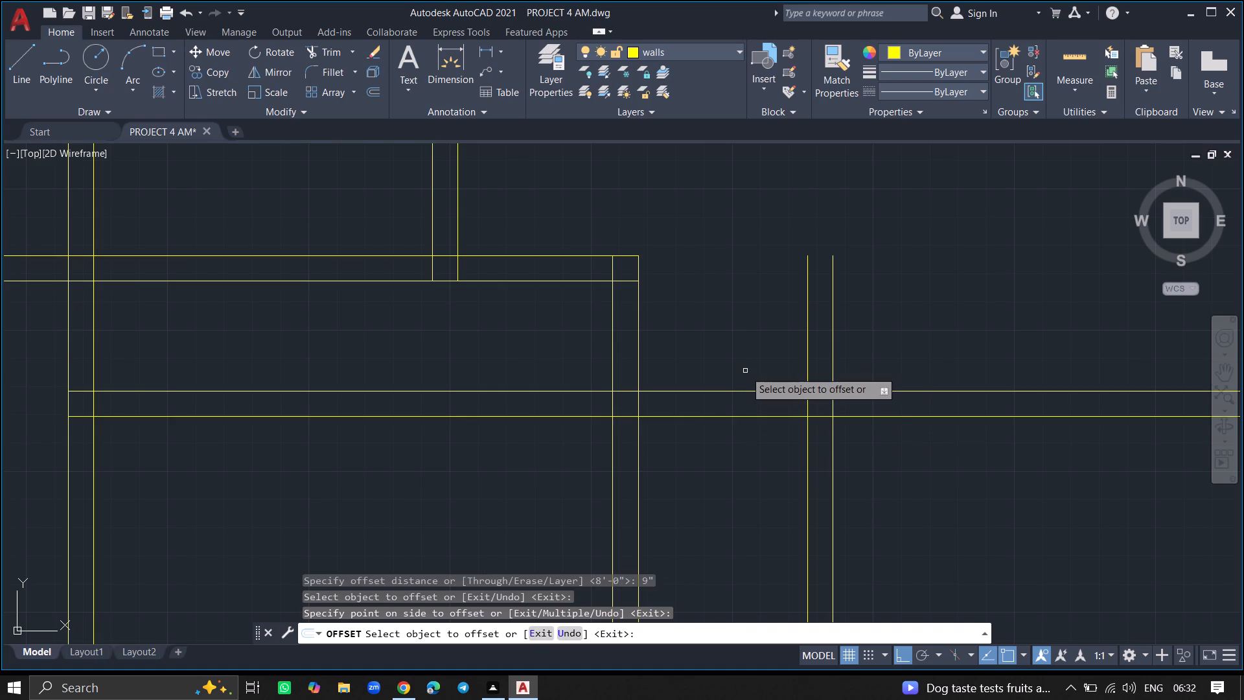
pyautogui.press('Return')
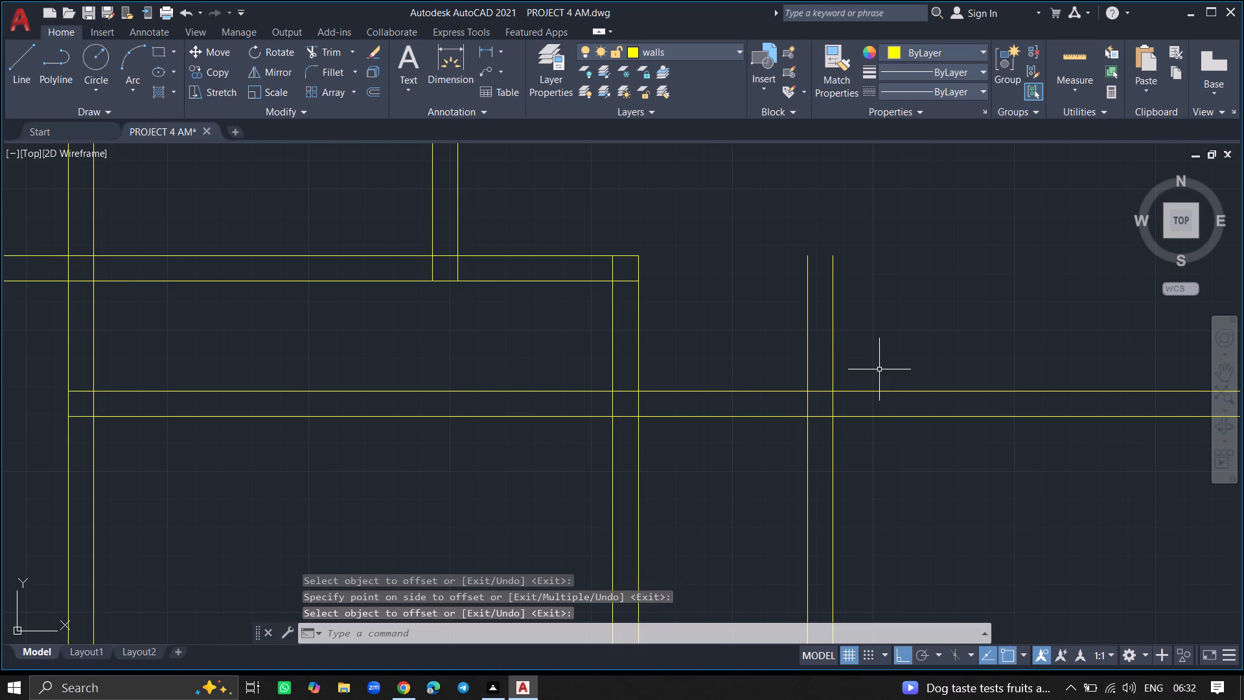
# Trim the new horizontal wall and the passage's east wall where they overrun each other, forming a clean corner.
pyautogui.write('TR')
pyautogui.press('Return')
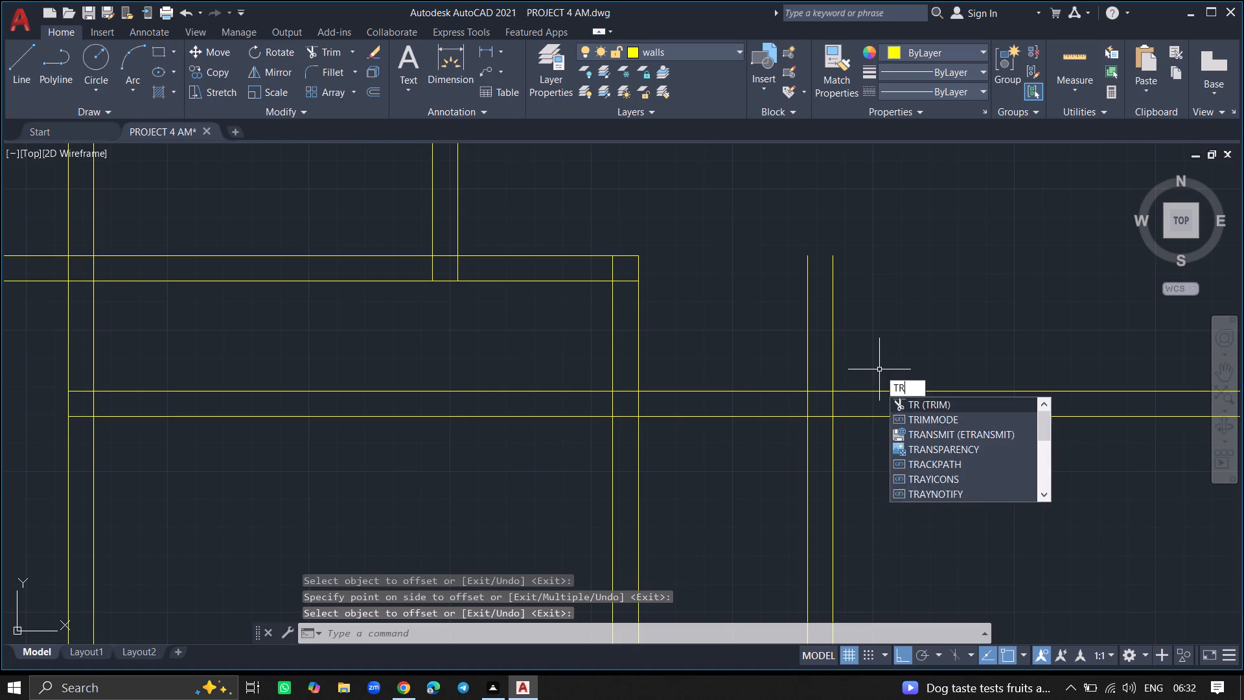
pyautogui.click(833, 372)
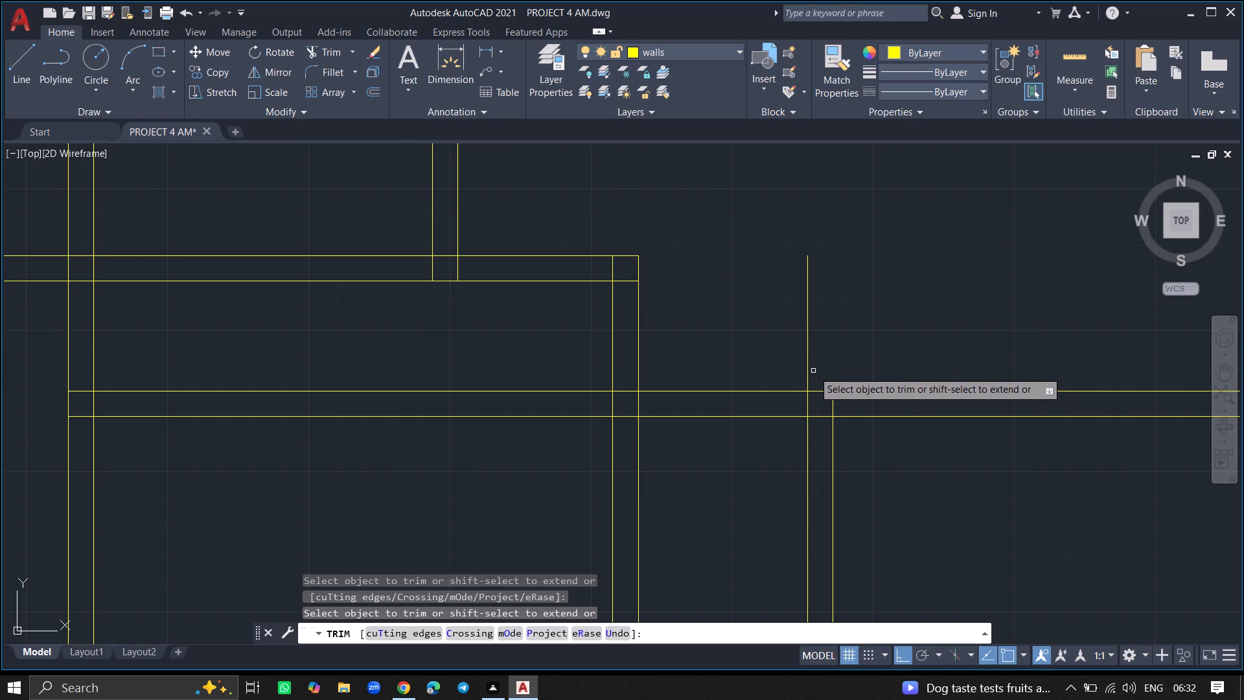
pyautogui.click(809, 370)
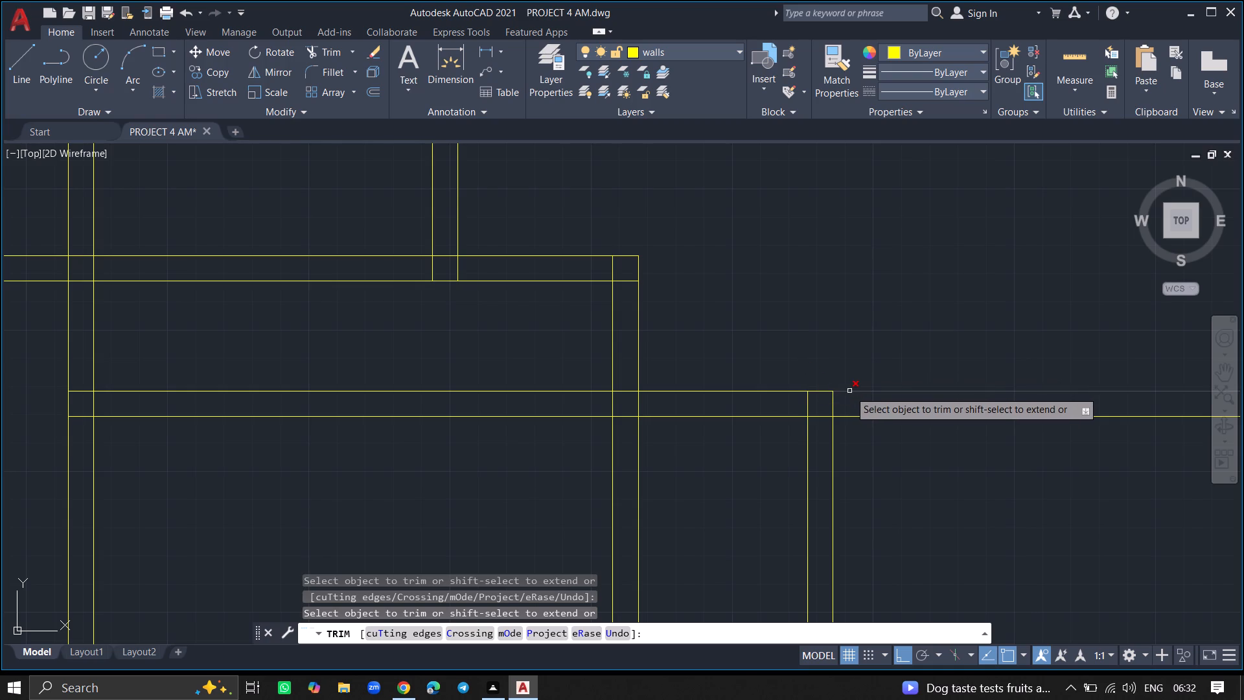
pyautogui.click(849, 391)
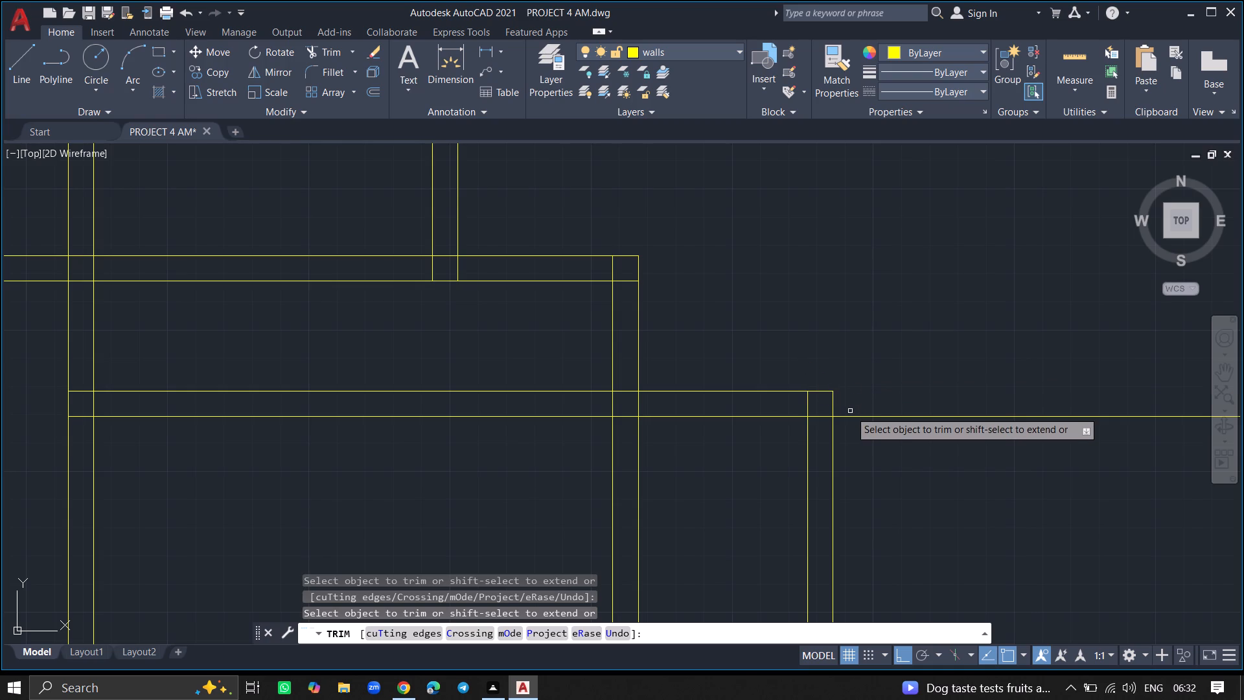
pyautogui.click(850, 415)
pyautogui.keyDown('ctrl'); pyautogui.scroll(-1, 850, 415); pyautogui.keyUp('ctrl')
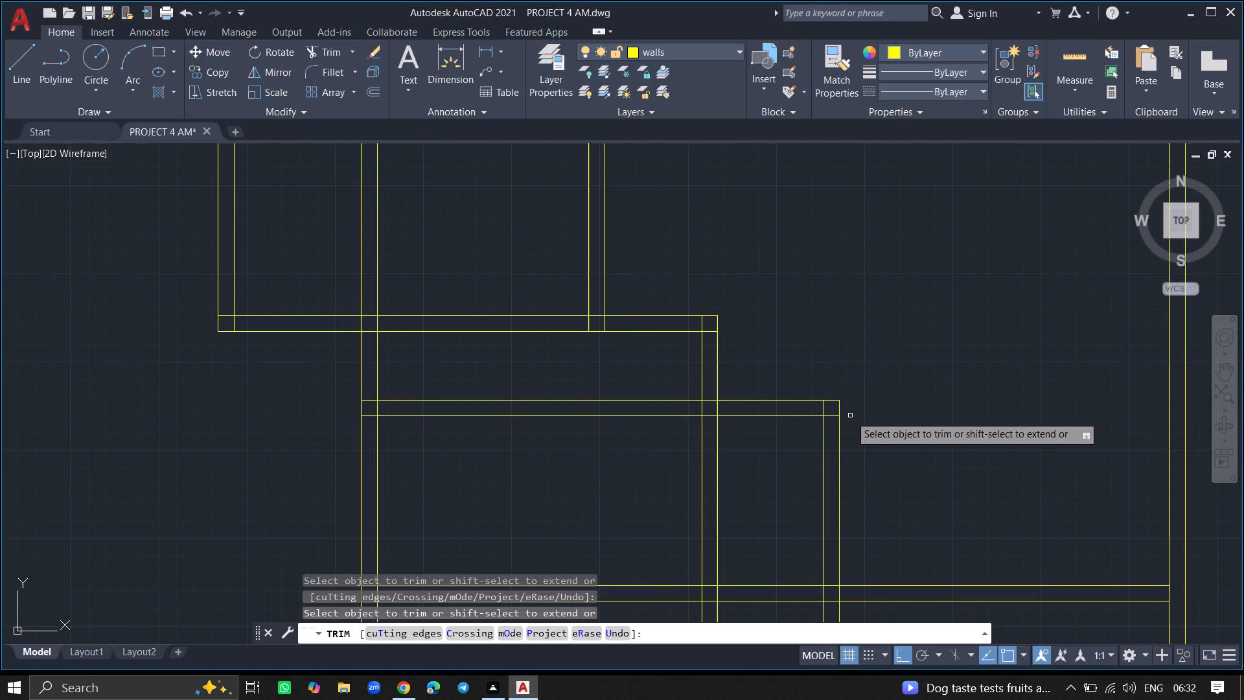
pyautogui.keyDown('ctrl'); pyautogui.scroll(-4, 868, 391); pyautogui.keyUp('ctrl')
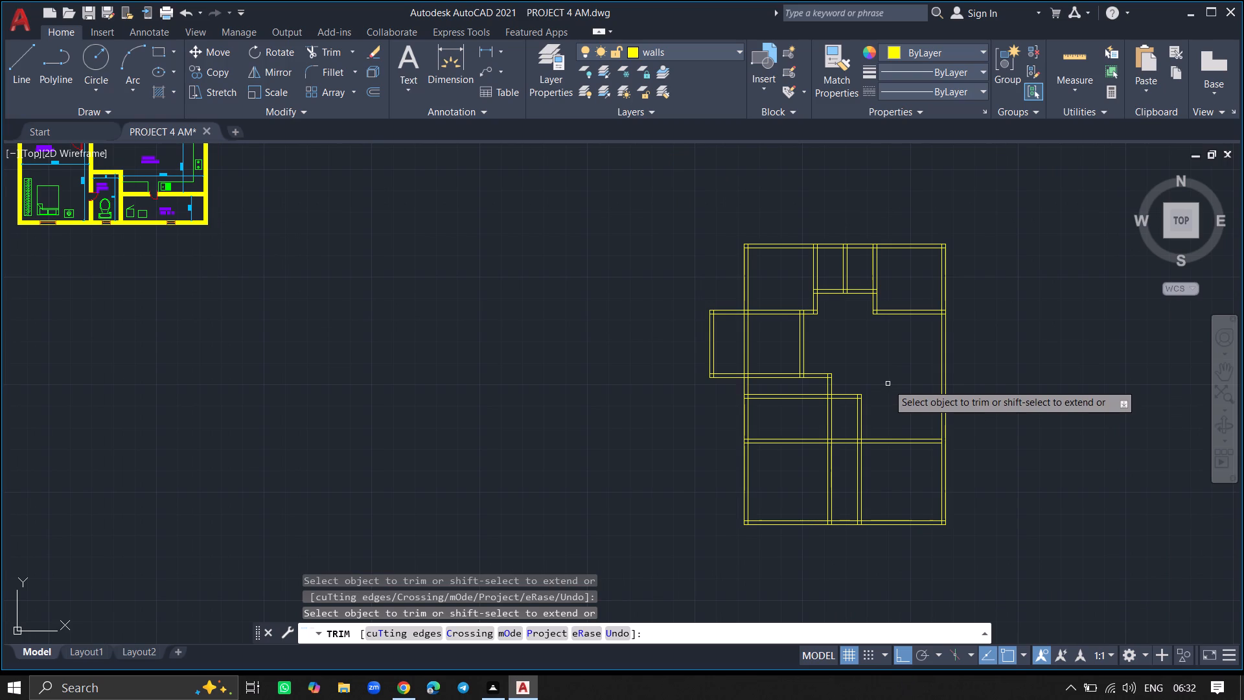
pyautogui.press('Return')
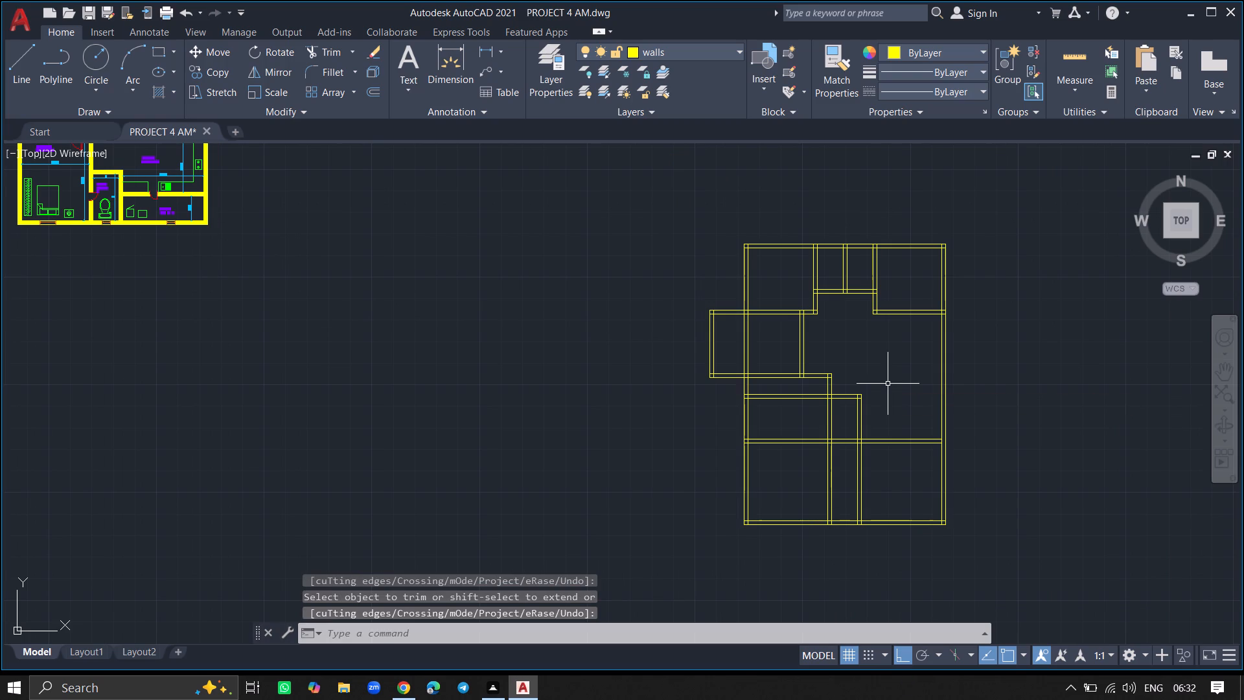
# Extend both lines of the west projecting room's south wall east to the outer line of the east wall.
pyautogui.keyDown('ctrl'); pyautogui.scroll(3, 836, 375); pyautogui.keyUp('ctrl')
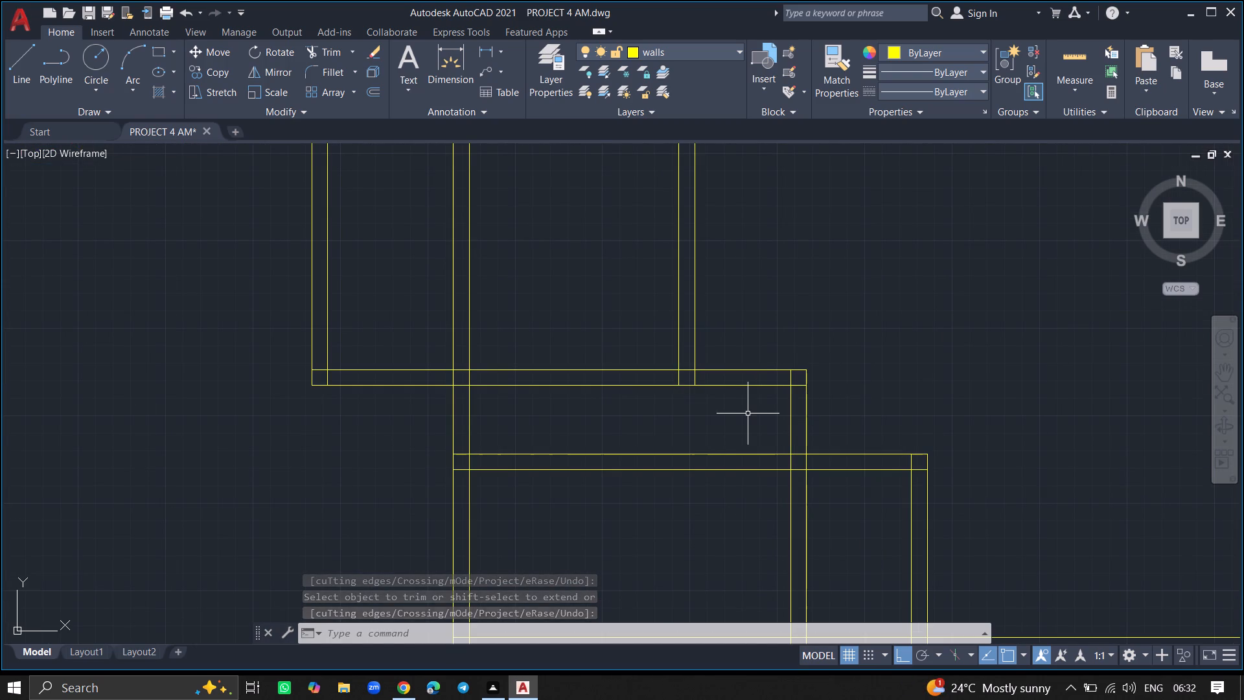
pyautogui.write('EX')
pyautogui.press('Return')
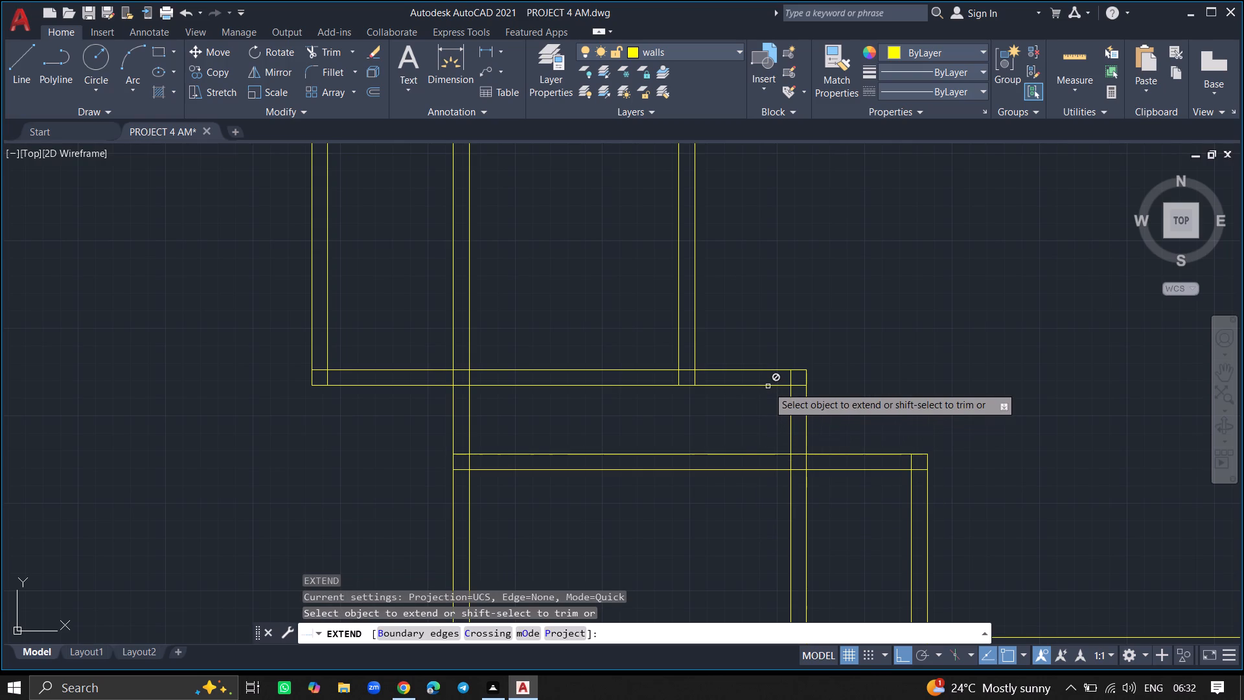
pyautogui.keyDown('ctrl'); pyautogui.scroll(-1, 759, 388); pyautogui.keyUp('ctrl')
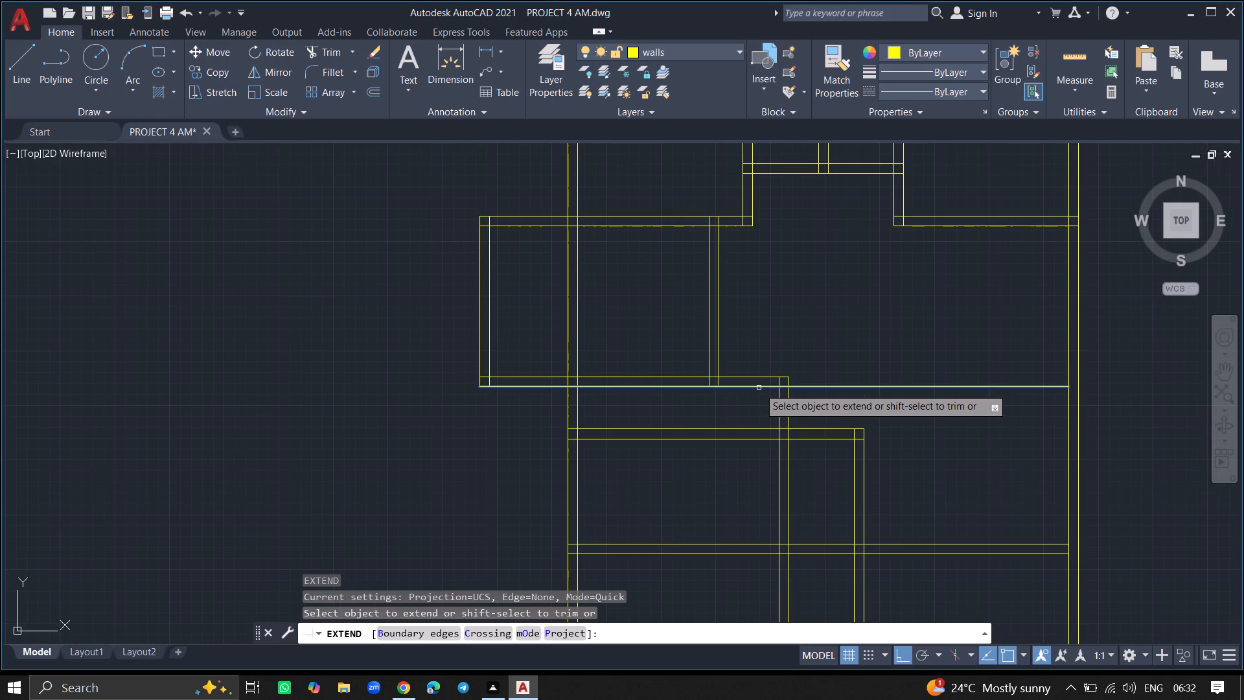
pyautogui.click(759, 388)
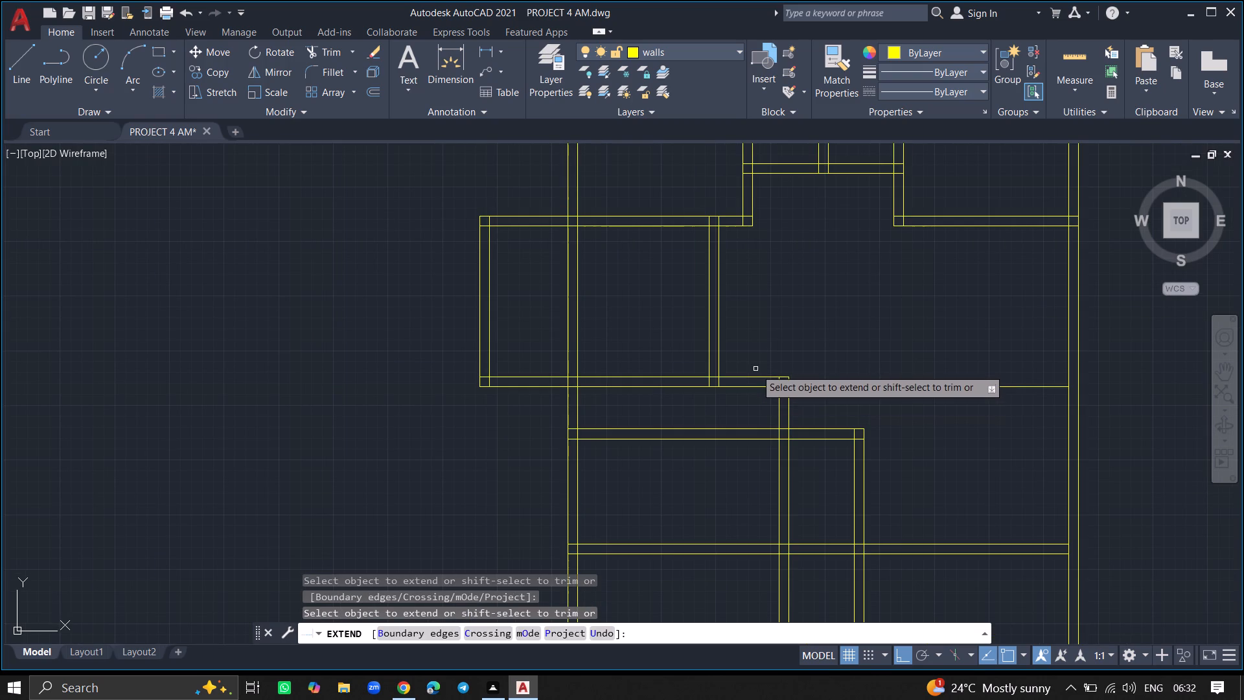
pyautogui.click(756, 379)
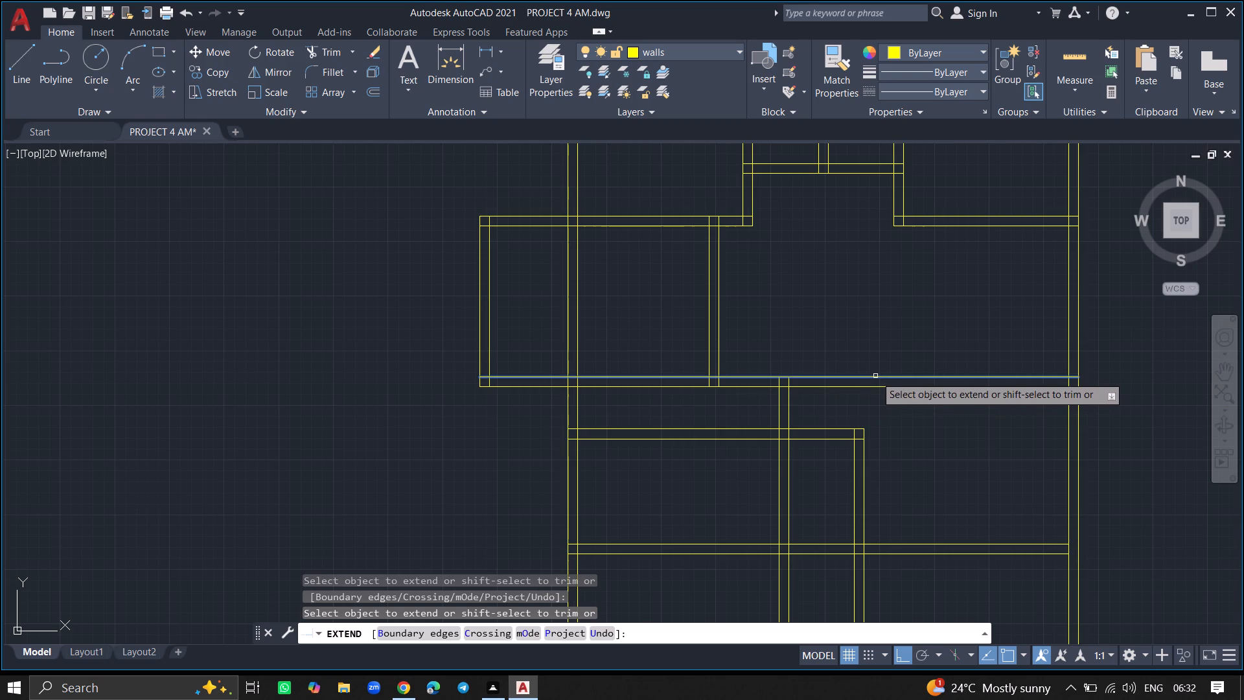
pyautogui.click(875, 376)
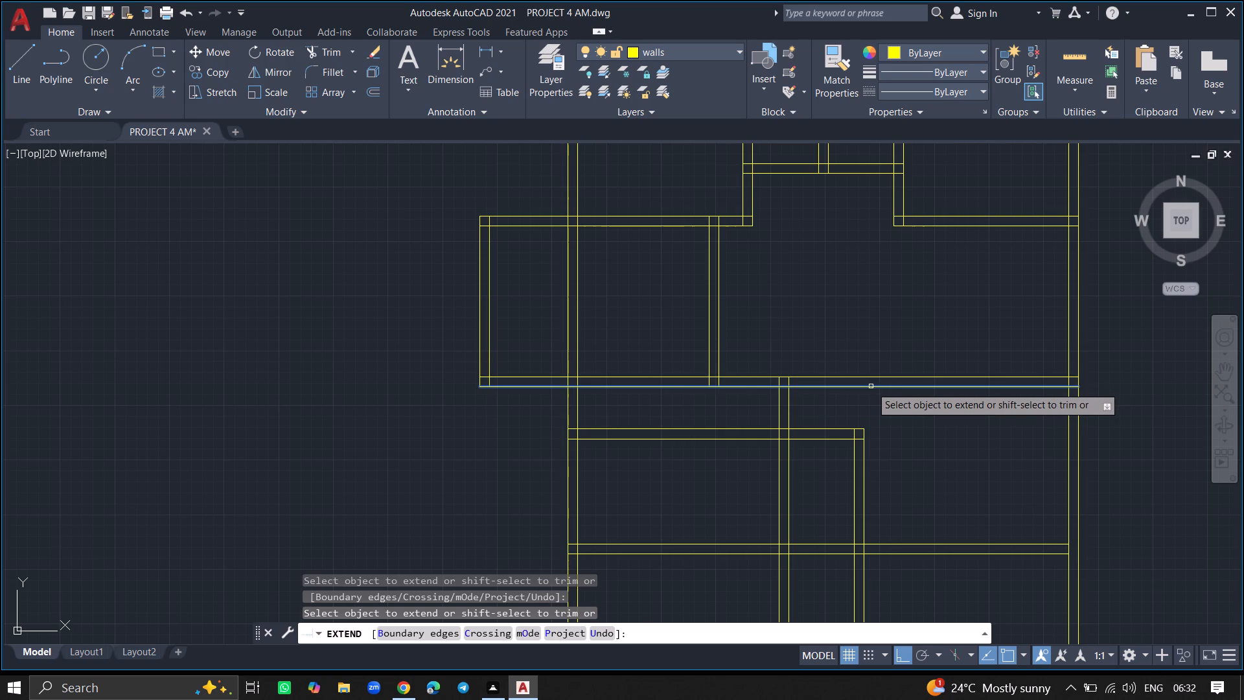
pyautogui.click(871, 386)
pyautogui.press('Return')
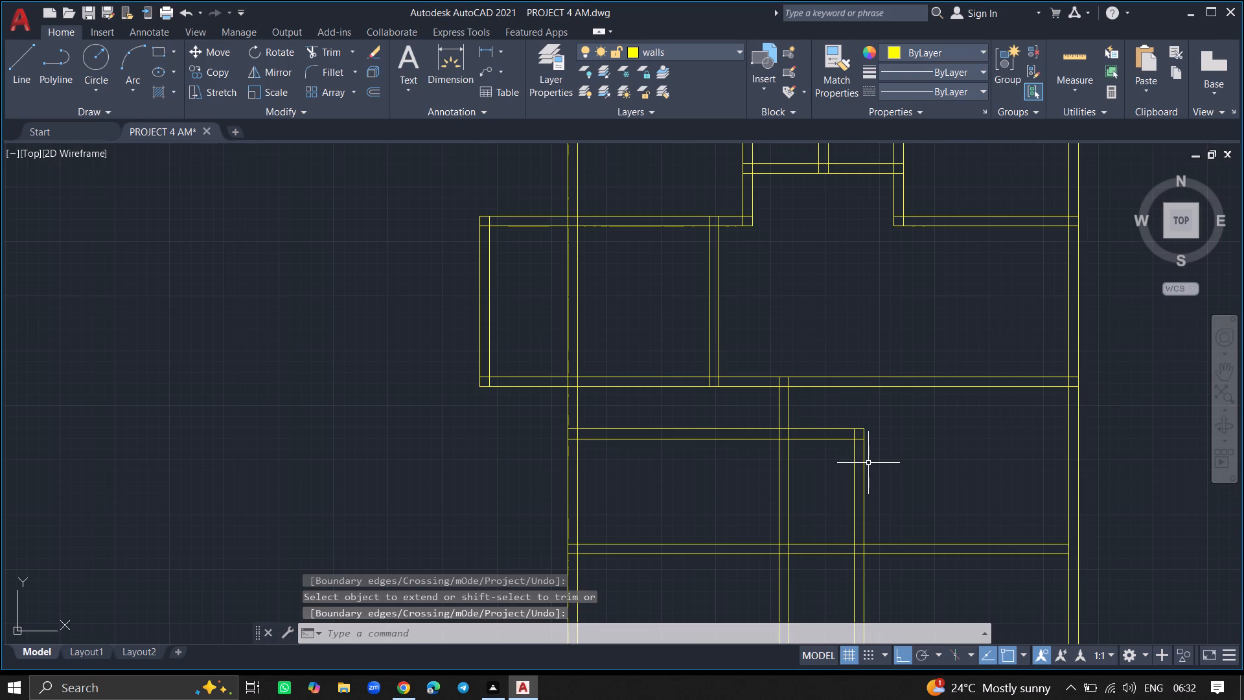
# Extend both lines of the passage's east wall north to the upper line of the newly extended horizontal wall.
pyautogui.write('EX')
pyautogui.press('Return')
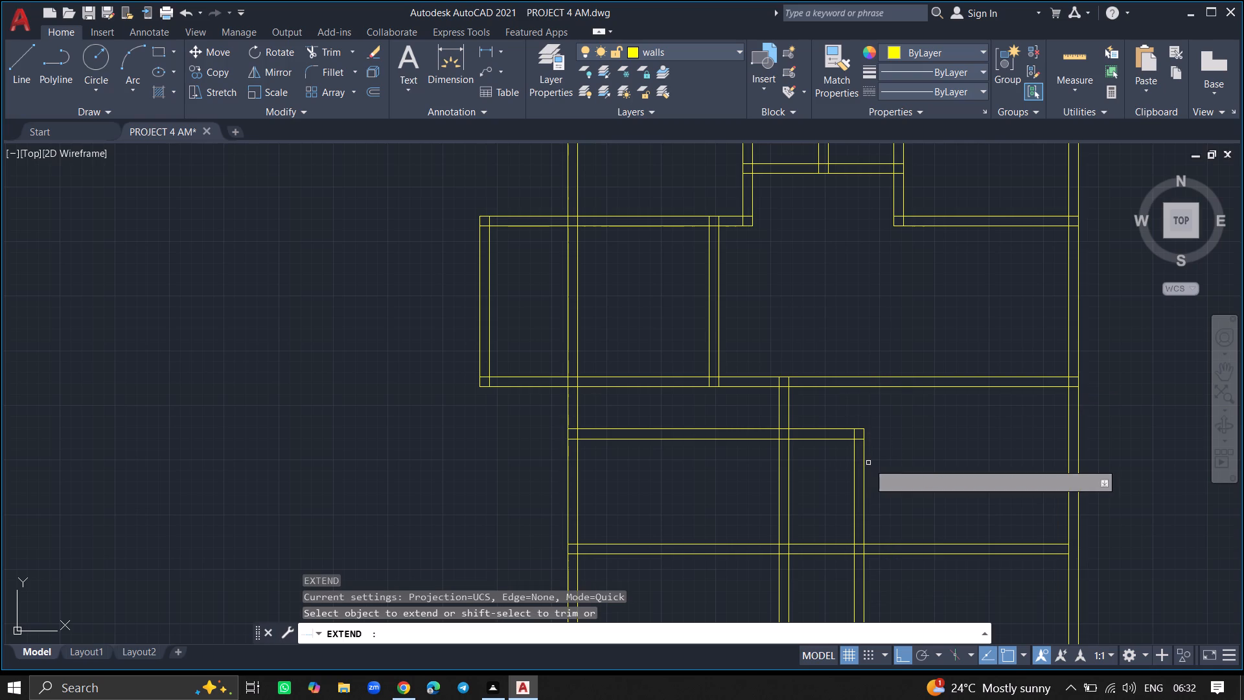
pyautogui.click(862, 464)
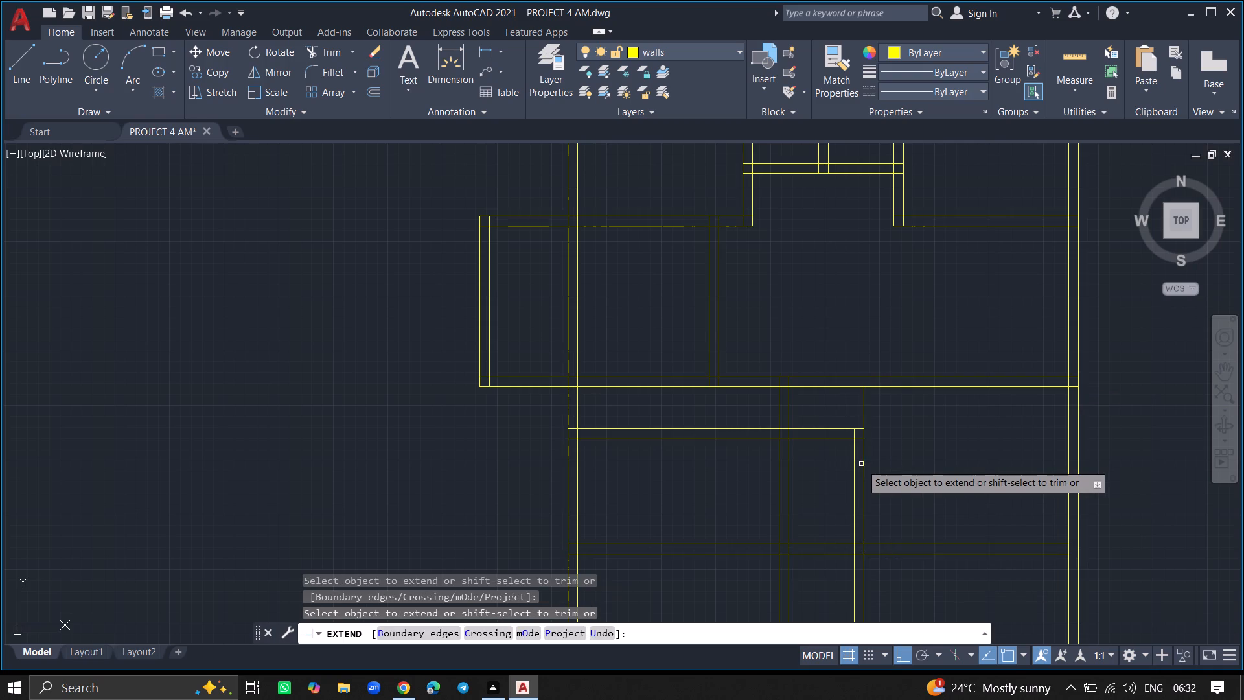
pyautogui.click(854, 467)
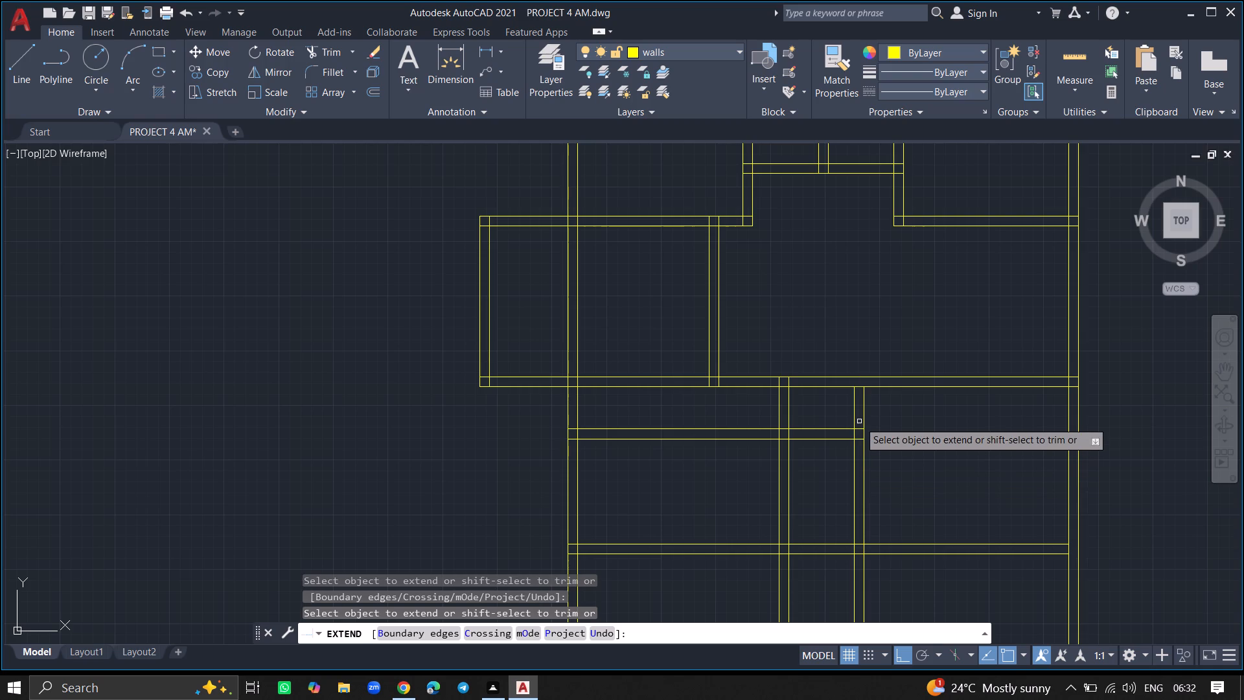
pyautogui.click(855, 421)
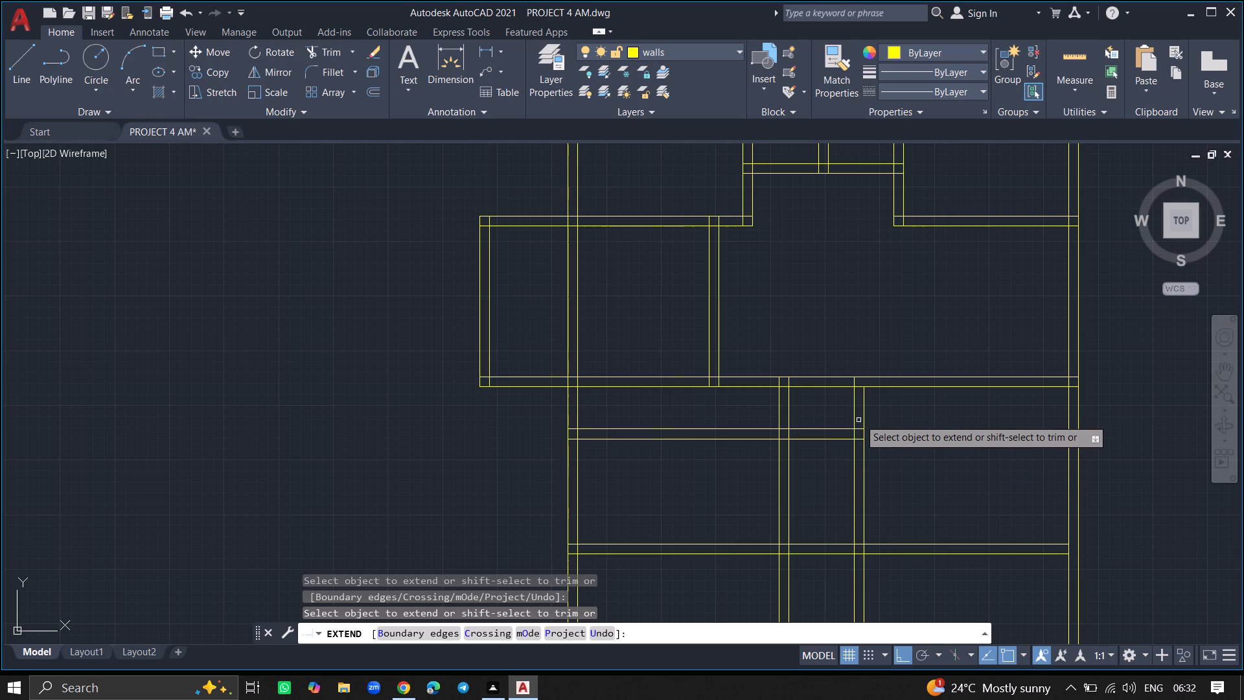
pyautogui.click(863, 416)
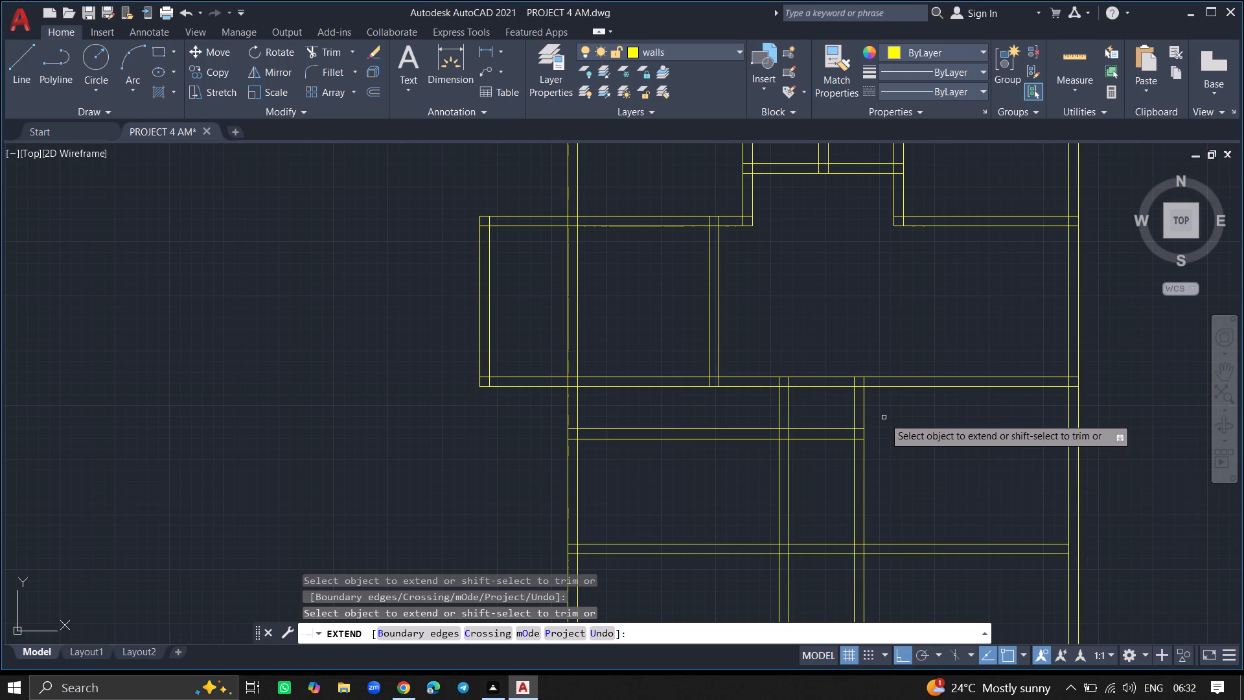
# Trim both lines of the extended horizontal wall between the passage walls and remove the passage's east wall lines above the passage corner.
pyautogui.press('Return')
pyautogui.keyDown('ctrl'); pyautogui.scroll(4, 846, 404); pyautogui.keyUp('ctrl')
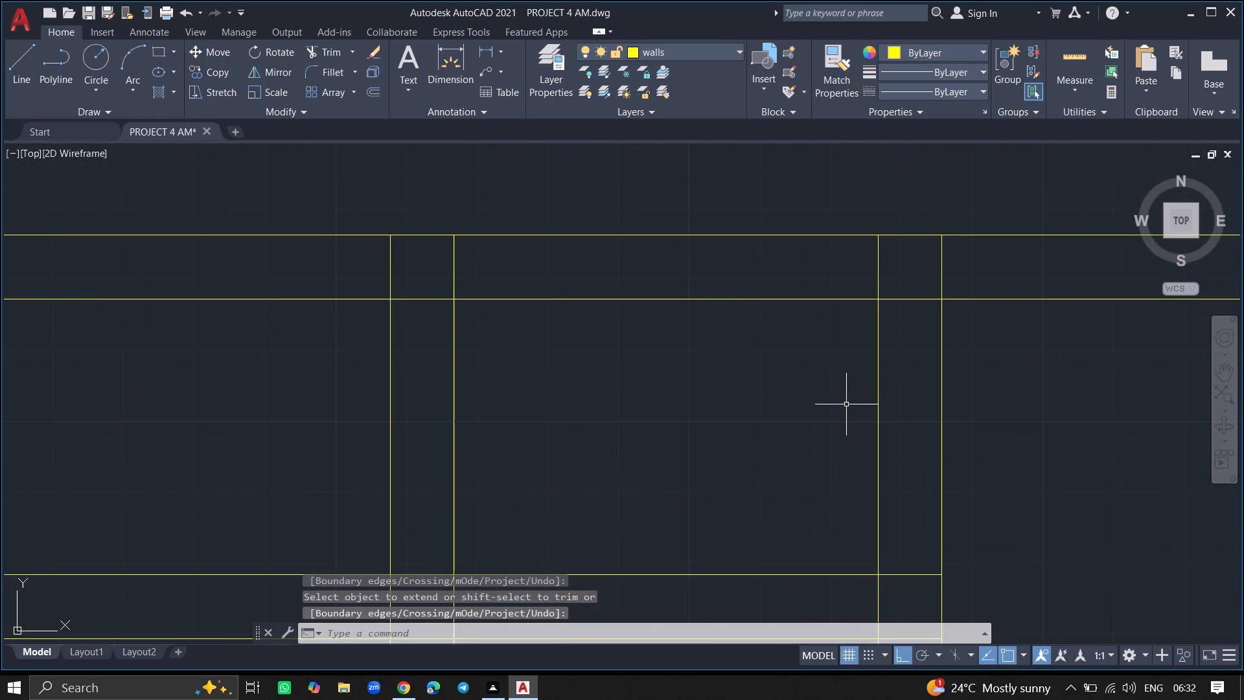
pyautogui.write('TR')
pyautogui.press('Return')
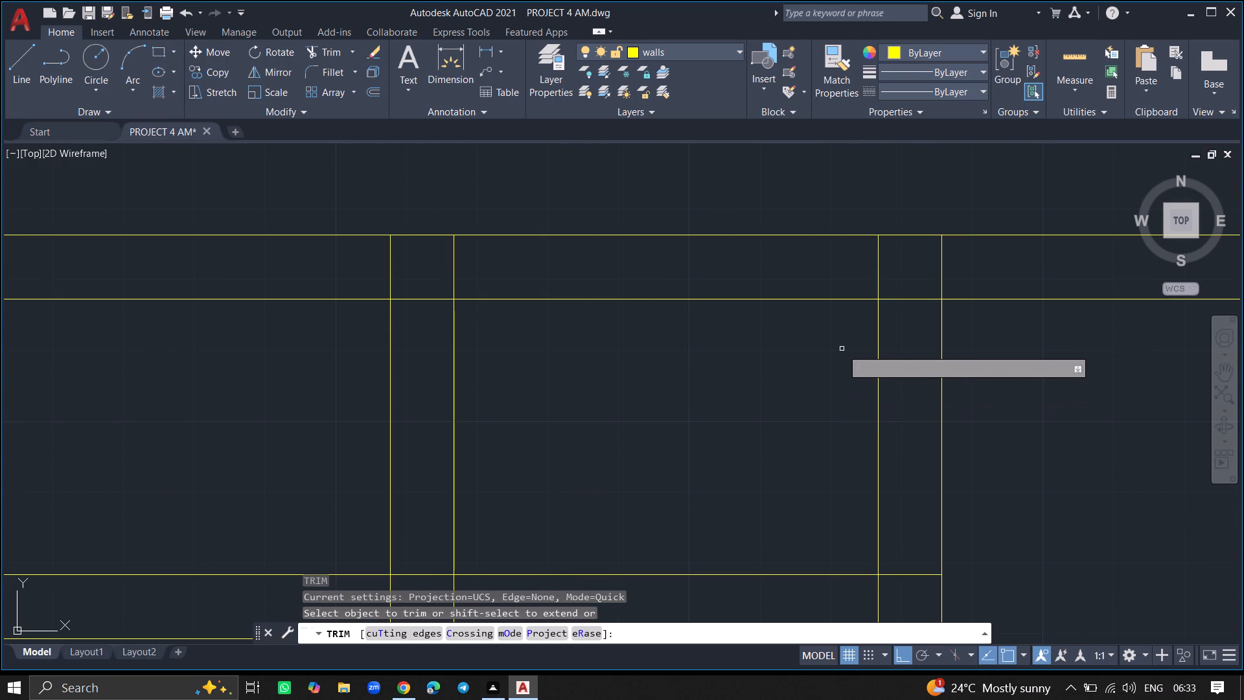
pyautogui.click(839, 300)
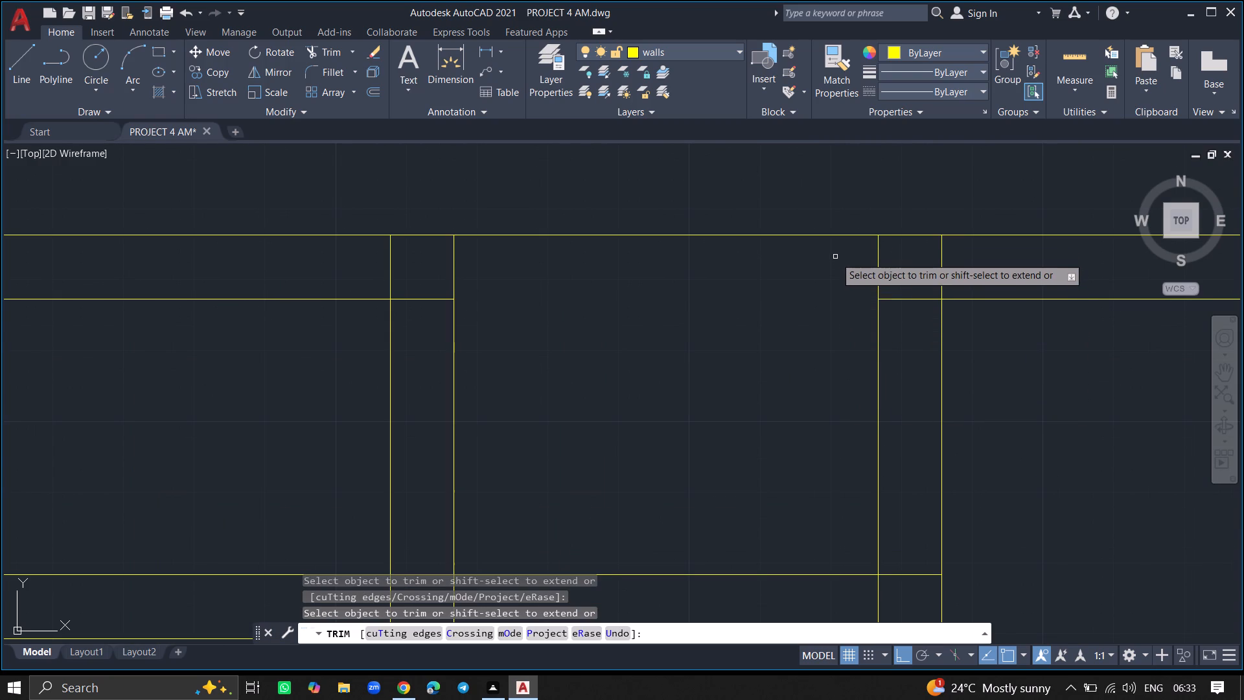
pyautogui.click(829, 236)
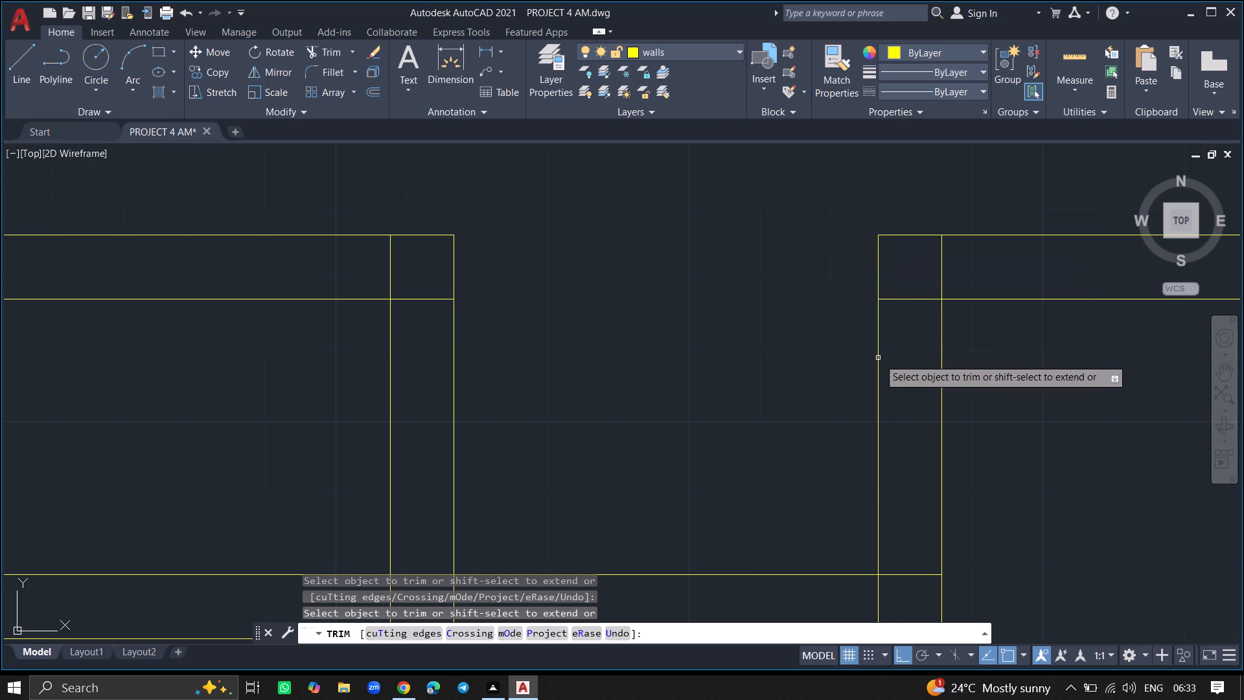
pyautogui.click(879, 362)
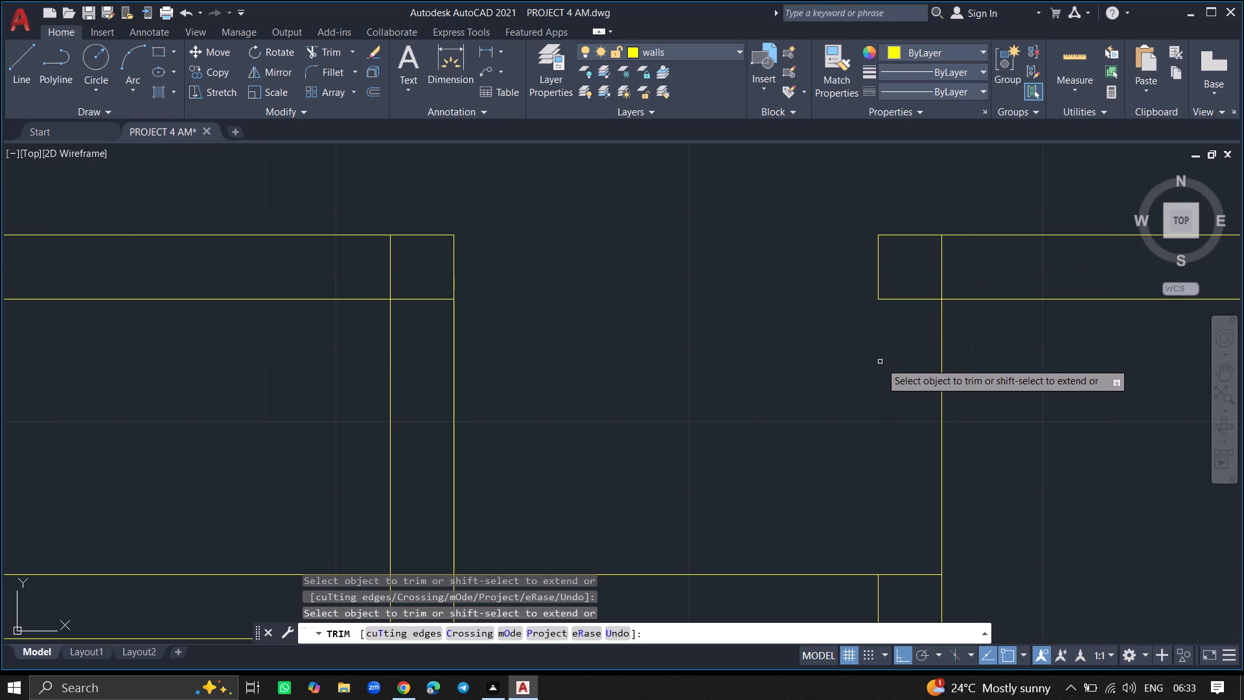
pyautogui.click(941, 359)
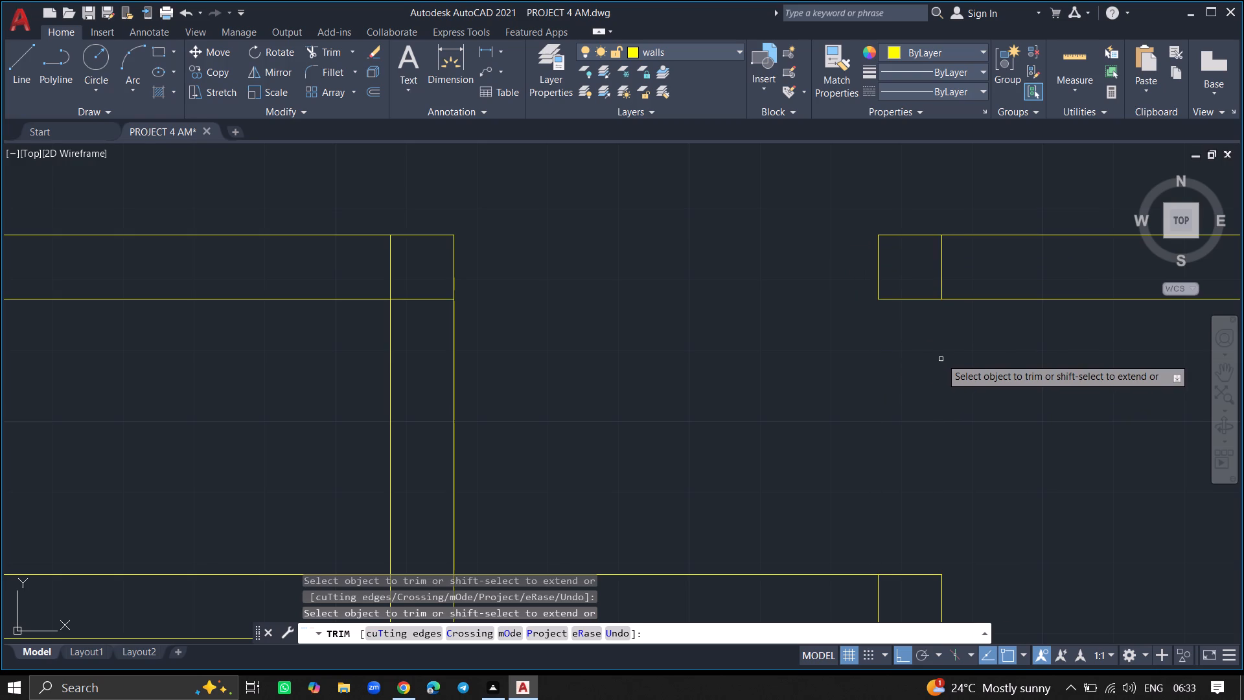
pyautogui.click(943, 294)
pyautogui.press('Return')
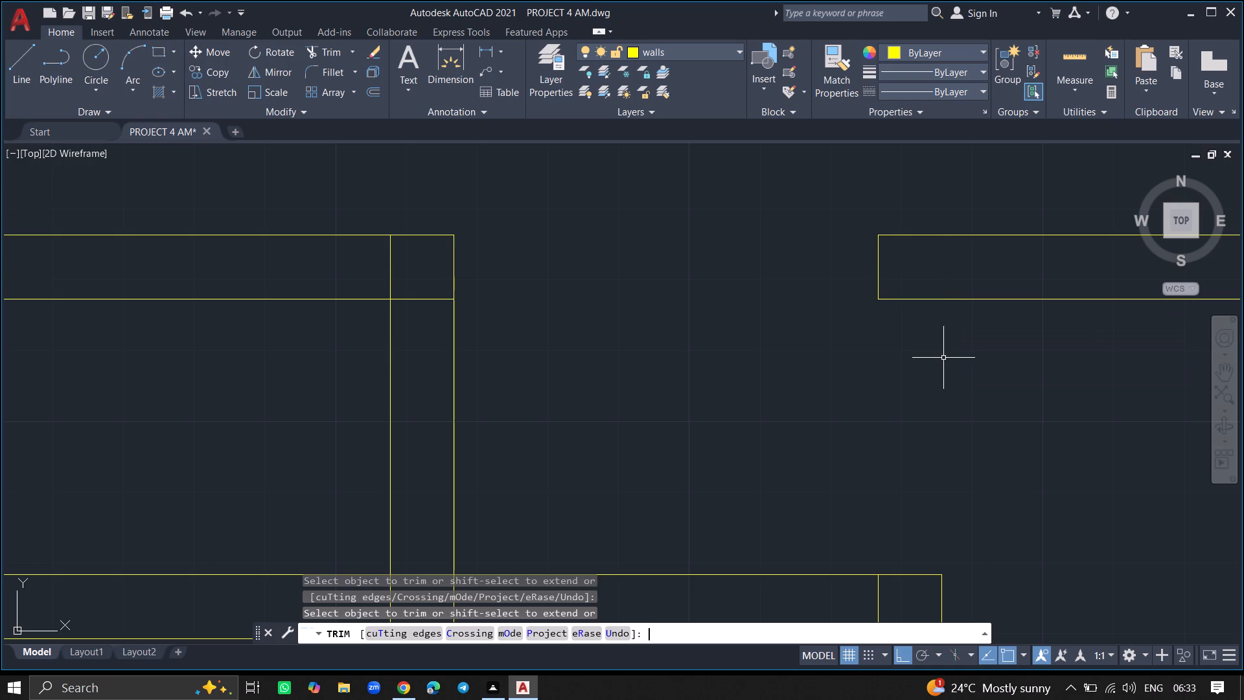
# Trim away the short passage's north wall lines west of the passage, including the leftover pieces inside the outer west wall.
pyautogui.keyDown('ctrl'); pyautogui.scroll(-3, 943, 358); pyautogui.keyUp('ctrl')
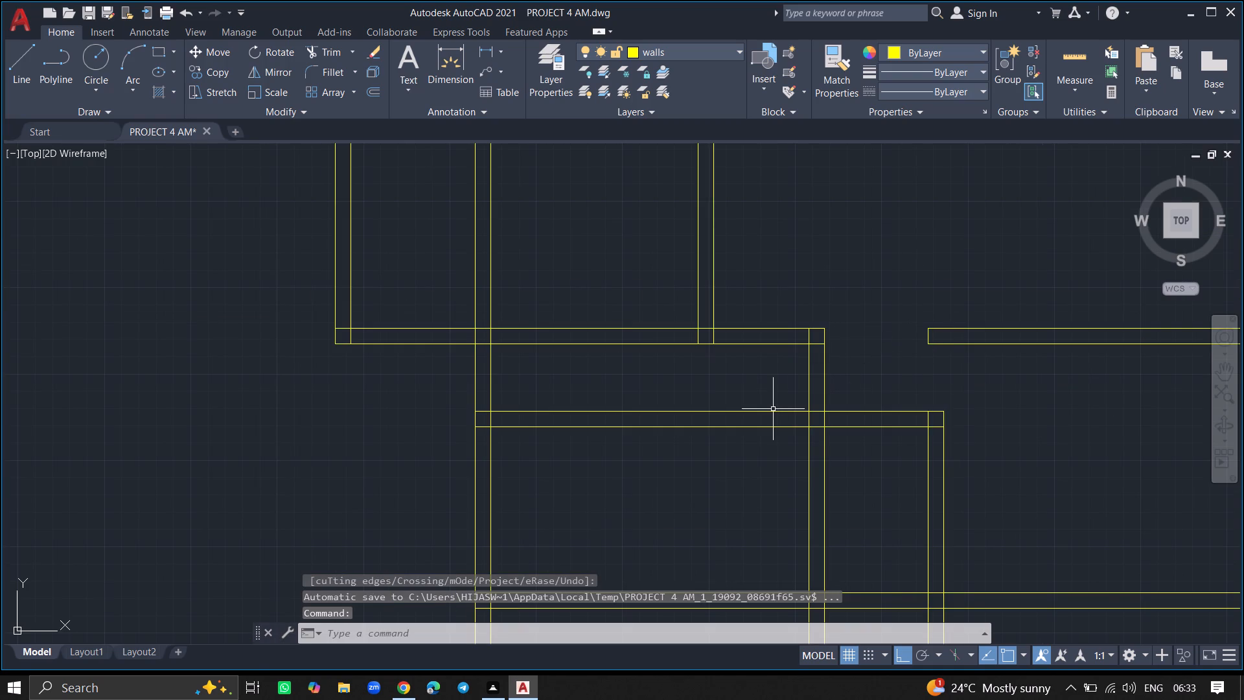
pyautogui.write('TR')
pyautogui.press('Return')
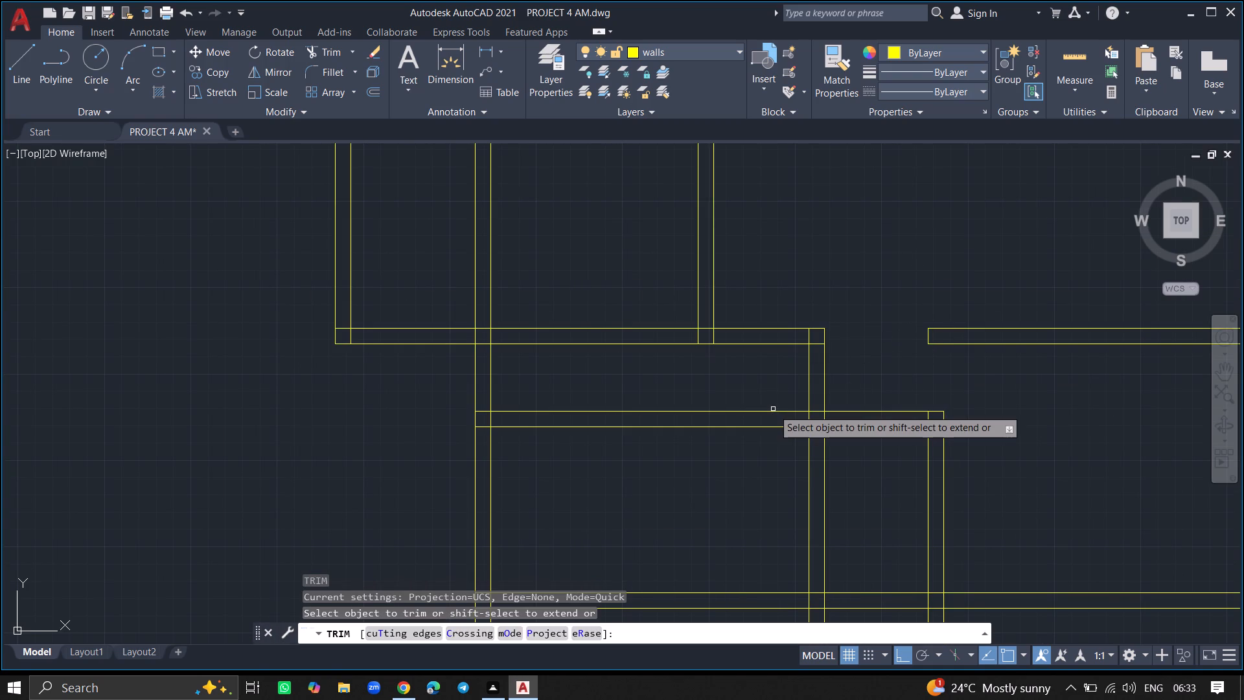
pyautogui.click(773, 409)
pyautogui.click(776, 448)
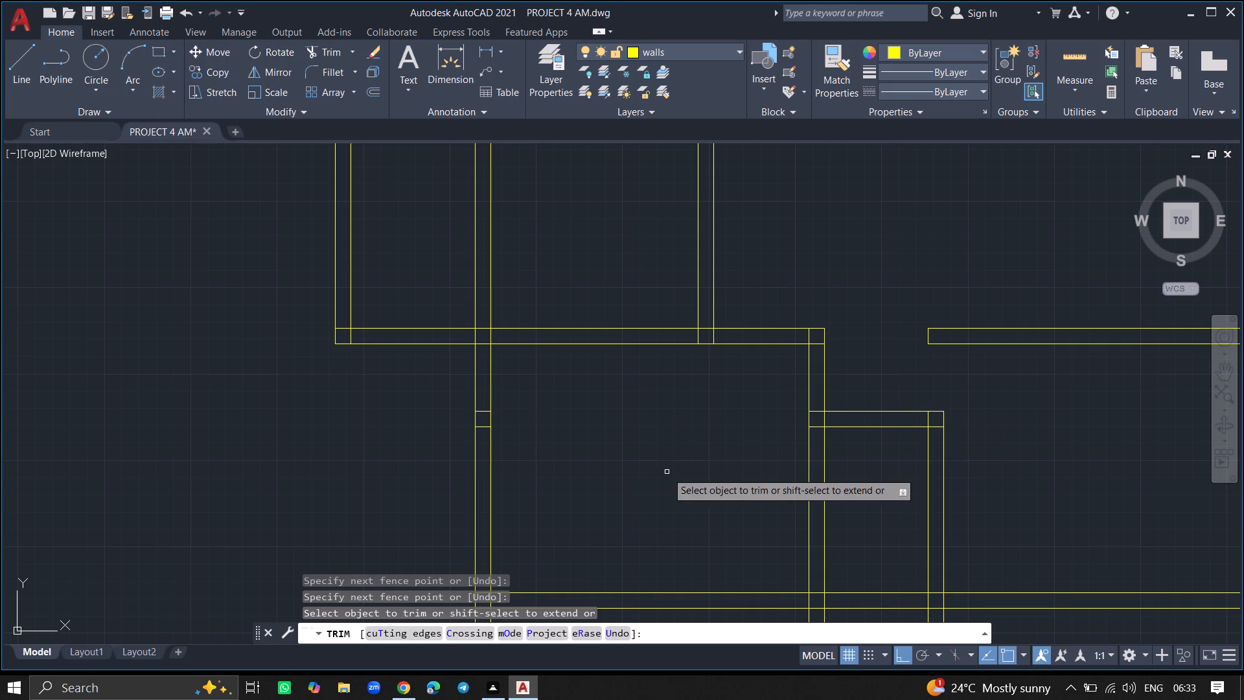
pyautogui.click(485, 426)
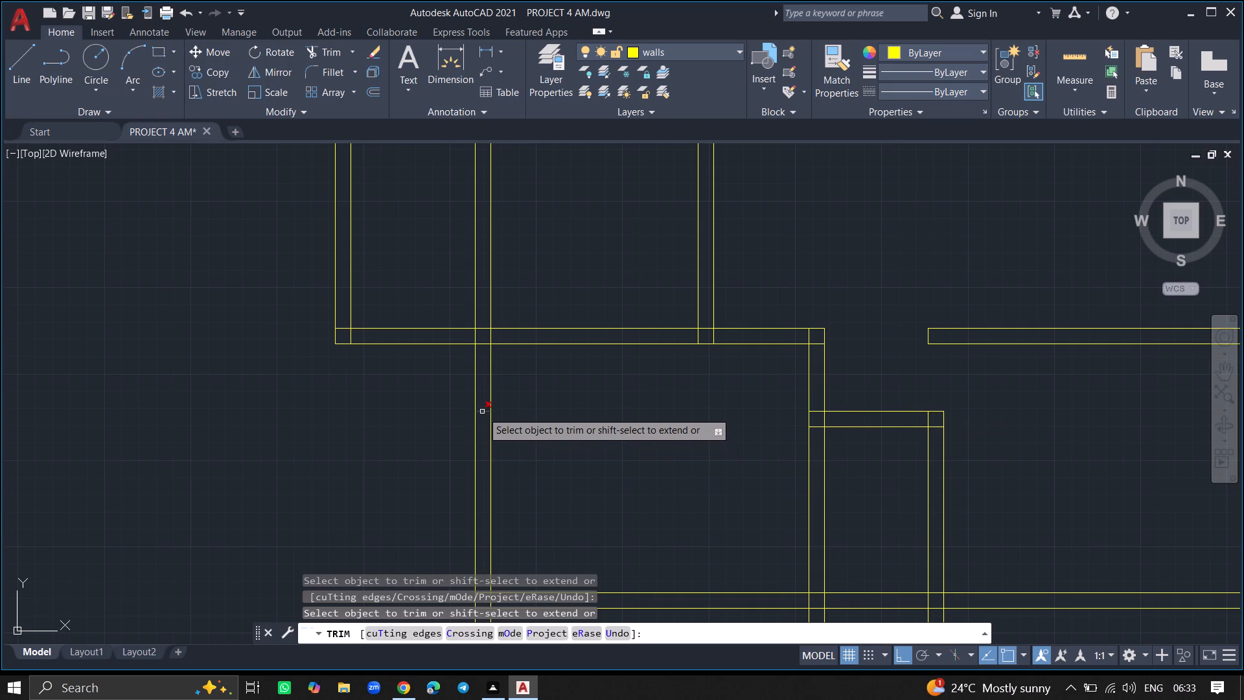
pyautogui.click(482, 412)
pyautogui.press('Return')
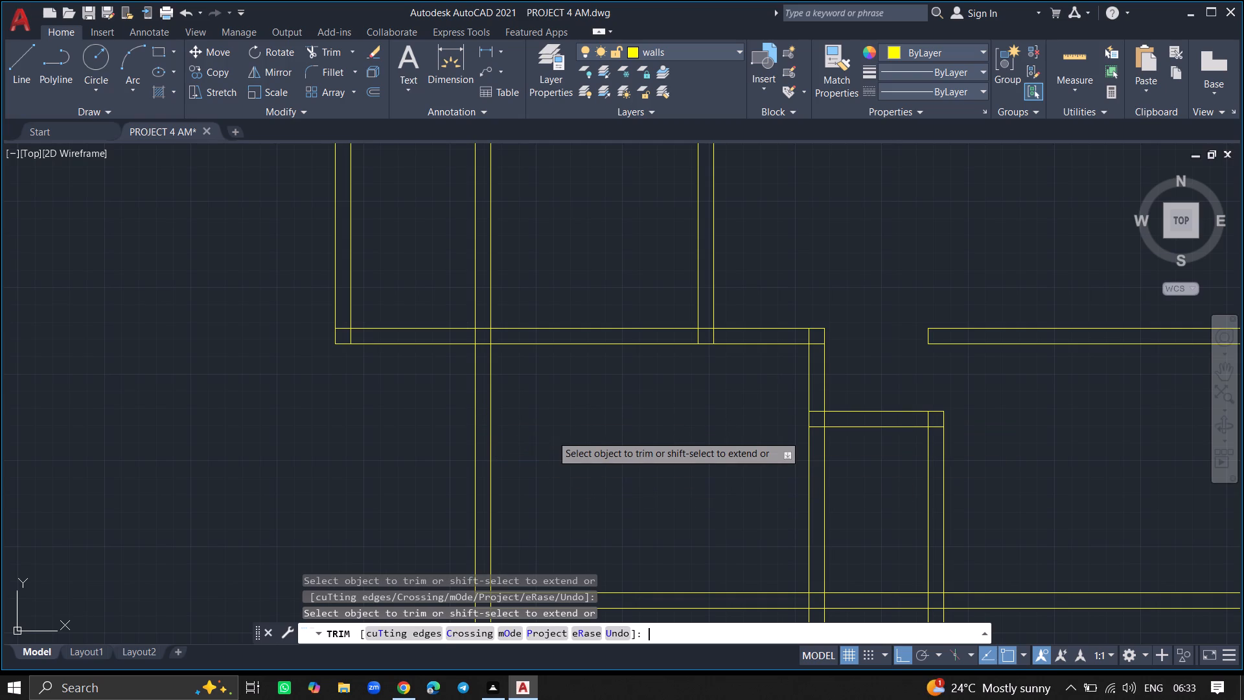
# Check the east central room with temporary dimensions of its north wall's length and the clear distance between its north and south walls.
pyautogui.keyDown('ctrl'); pyautogui.scroll(-4, 551, 435); pyautogui.keyUp('ctrl')
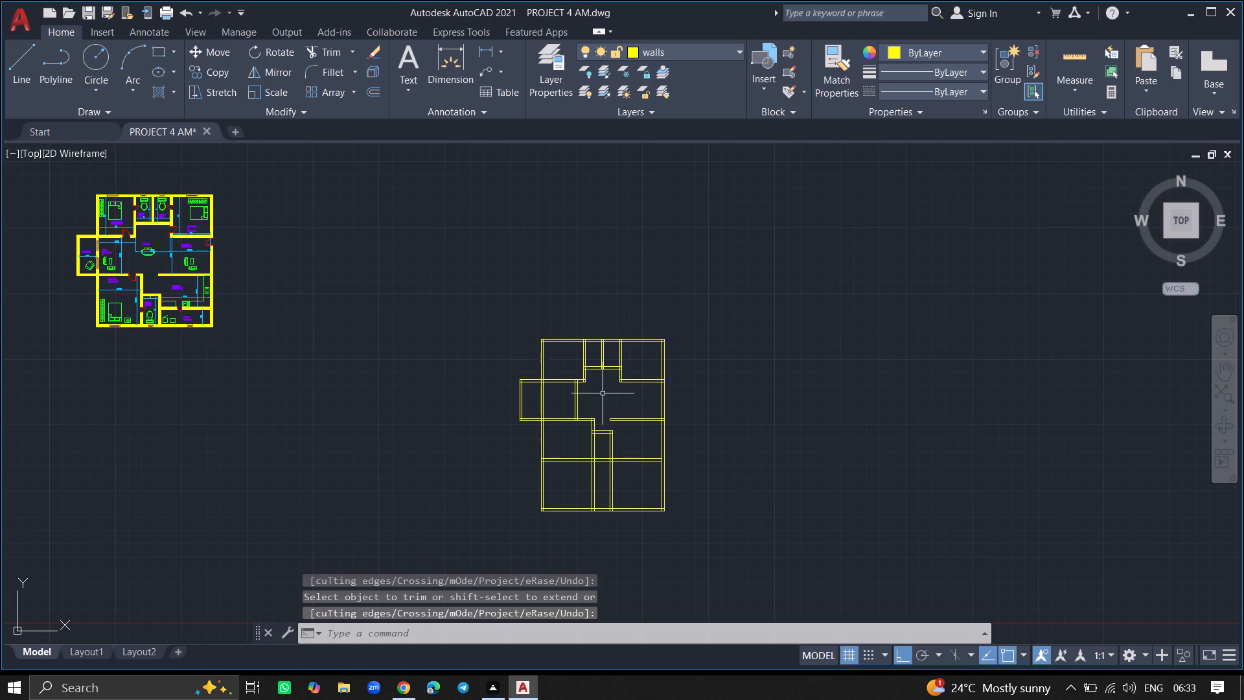
pyautogui.keyDown('ctrl'); pyautogui.scroll(4, 603, 393); pyautogui.keyUp('ctrl')
pyautogui.keyDown('ctrl'); pyautogui.scroll(-3, 603, 393); pyautogui.keyUp('ctrl')
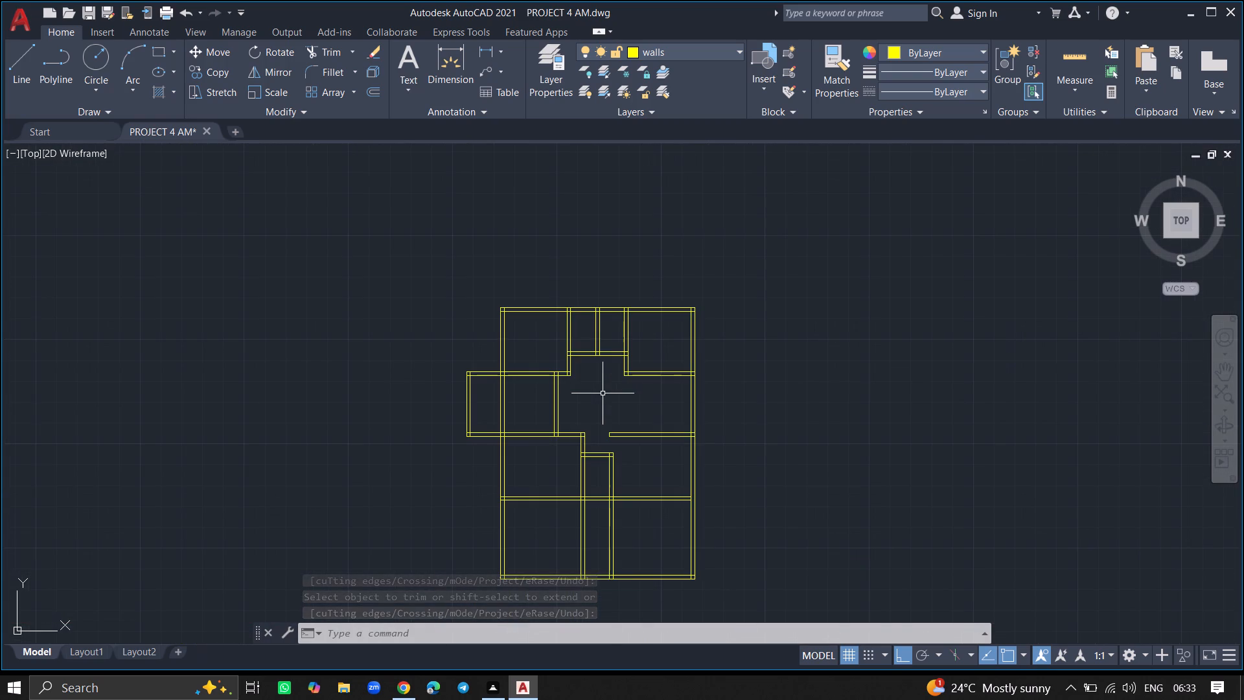
pyautogui.keyDown('ctrl'); pyautogui.scroll(3, 631, 451); pyautogui.keyUp('ctrl')
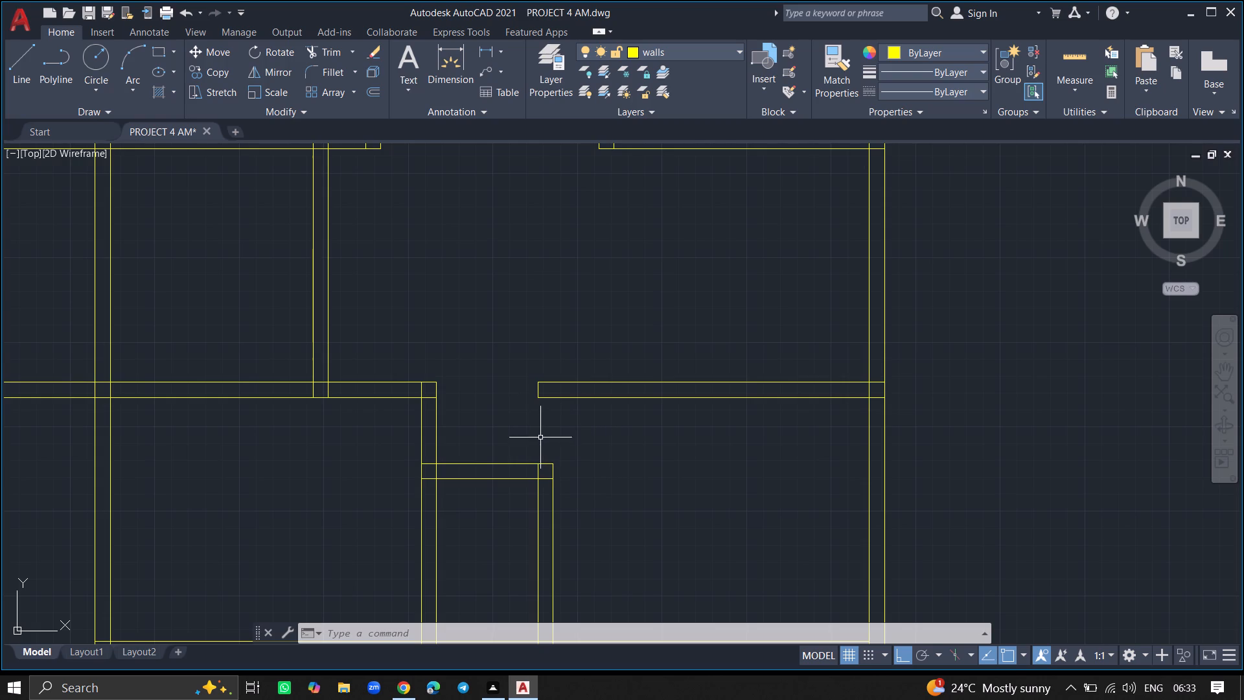
pyautogui.keyDown('ctrl'); pyautogui.scroll(-1, 536, 364); pyautogui.keyUp('ctrl')
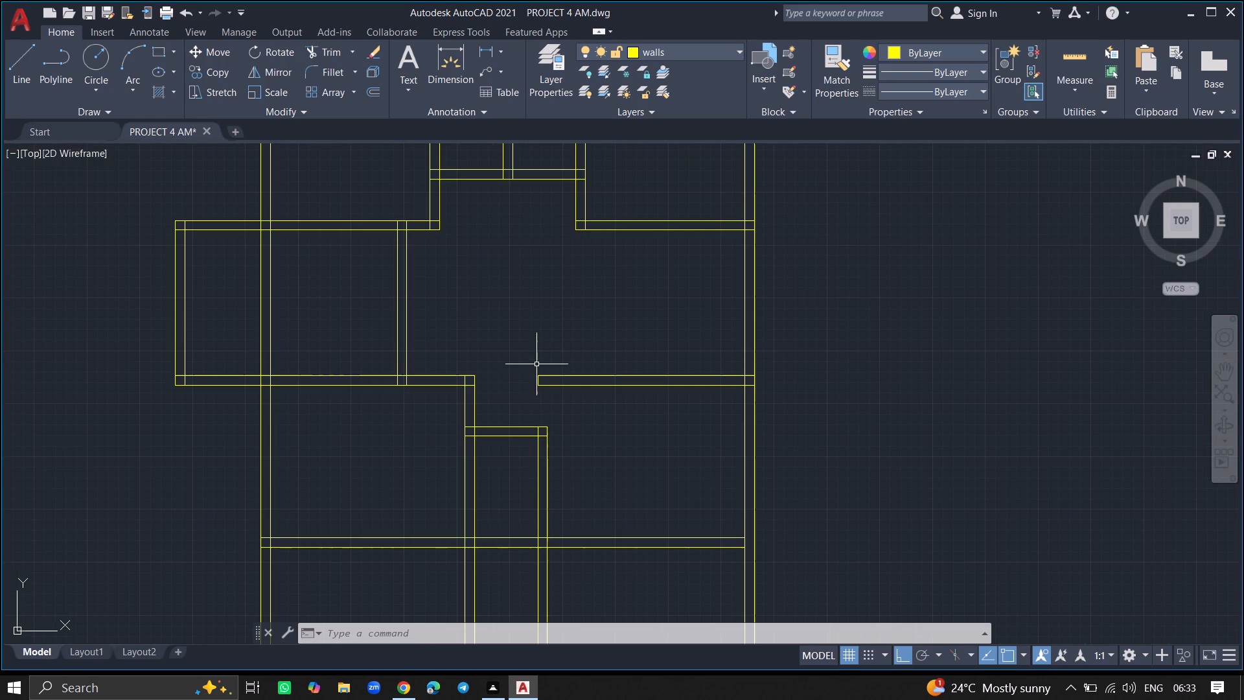
pyautogui.write('DIM')
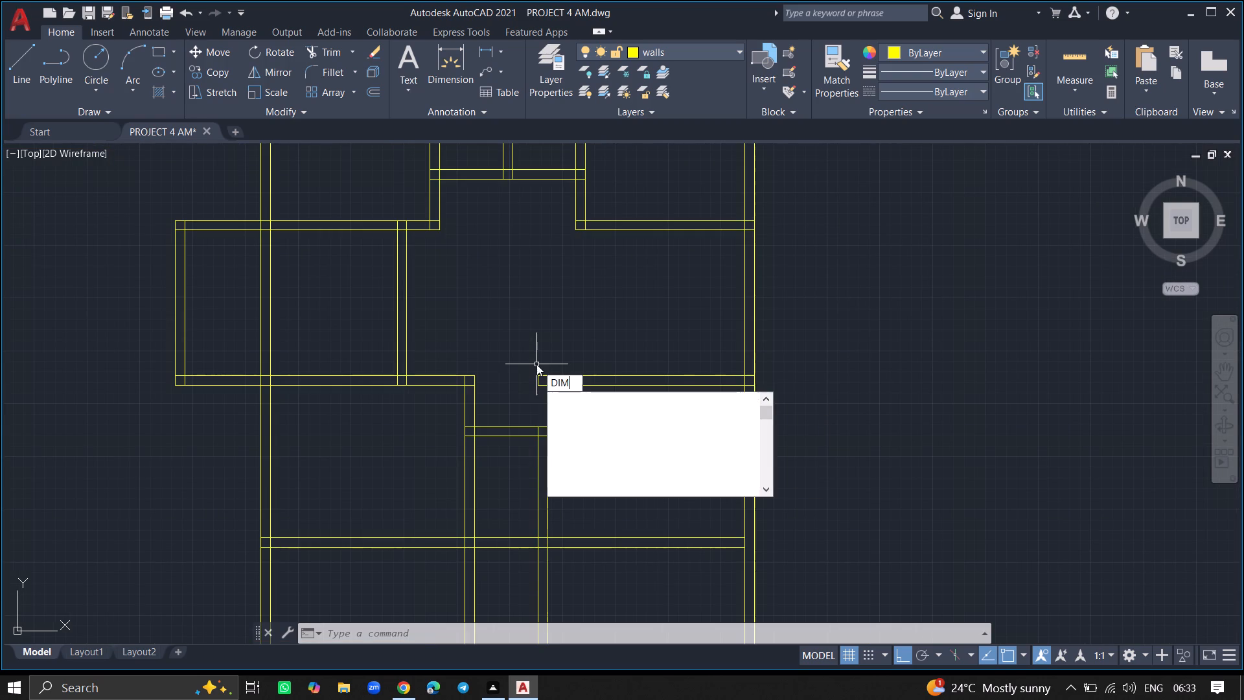
pyautogui.click(559, 406)
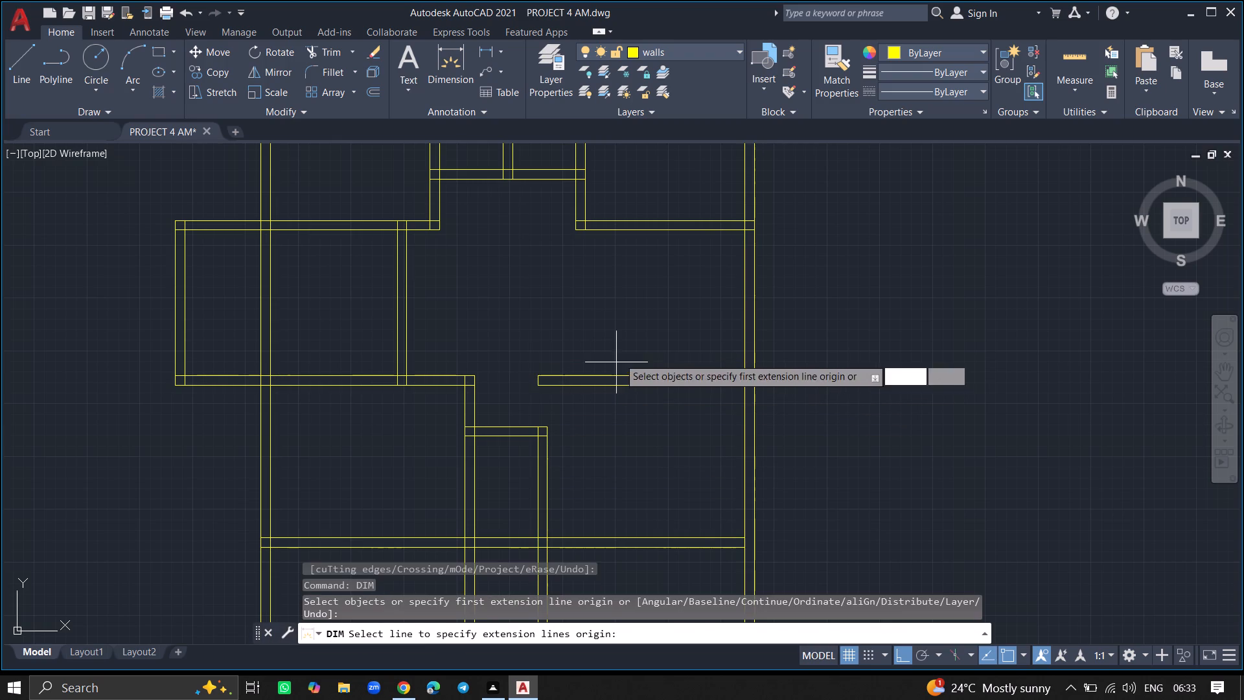
pyautogui.click(631, 229)
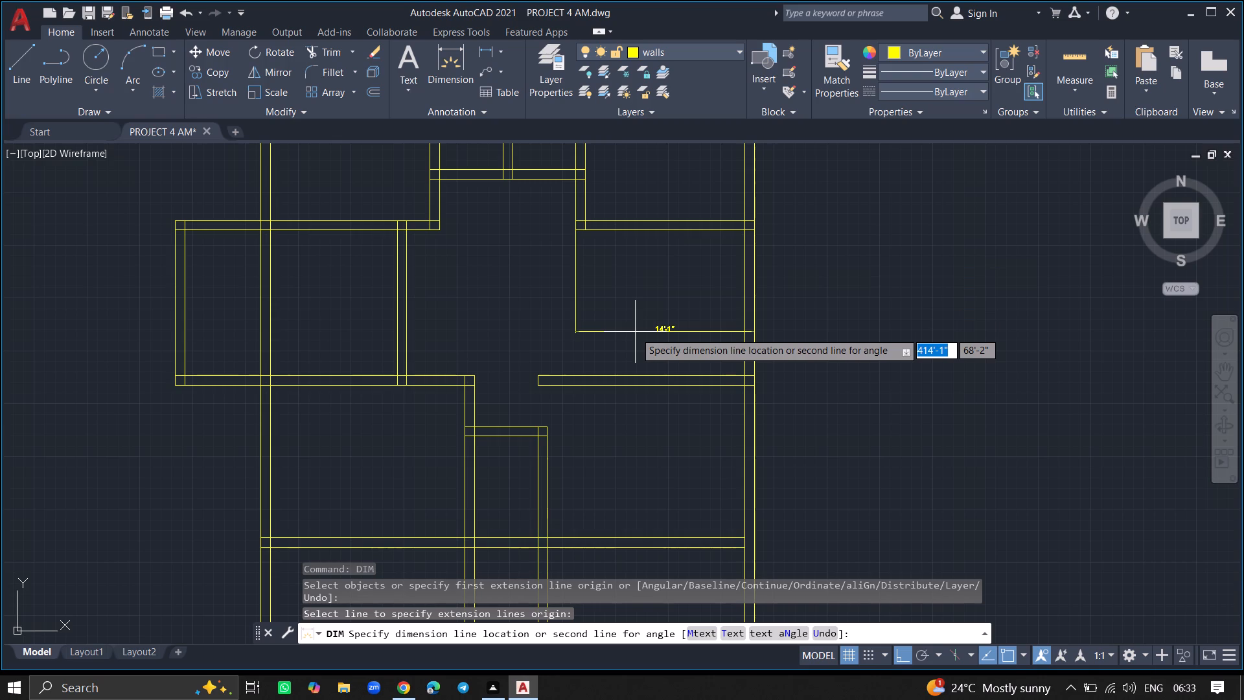
pyautogui.press('Escape')
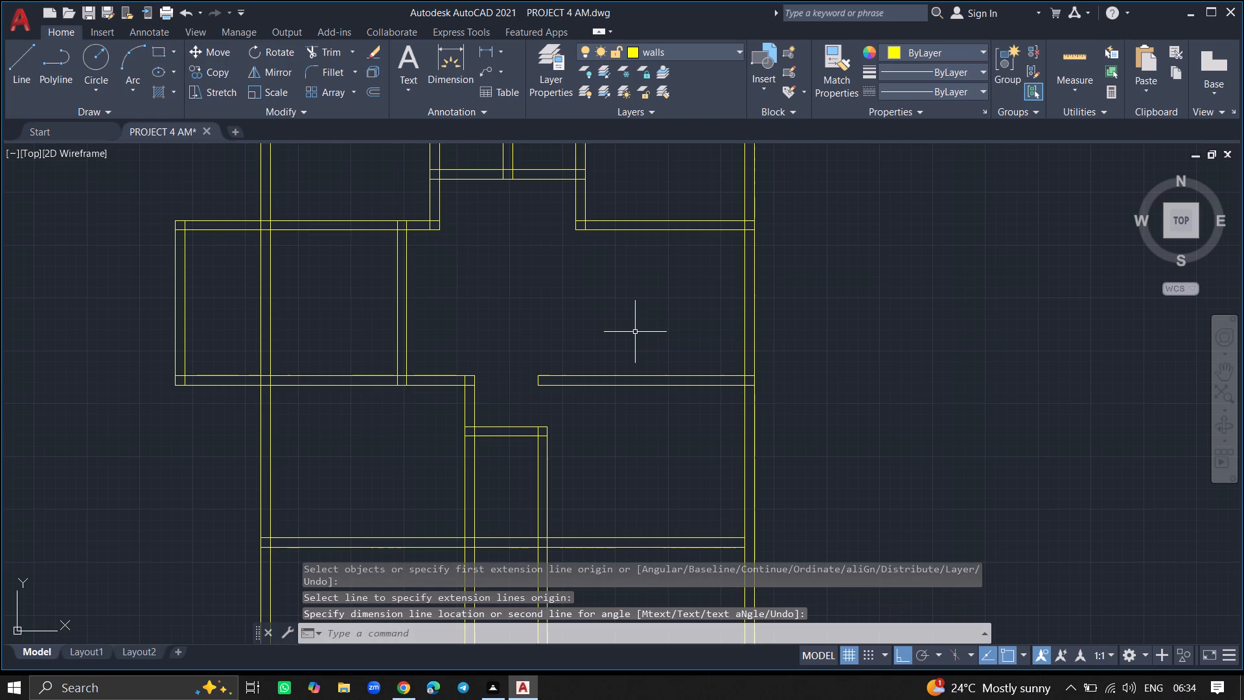
pyautogui.press('space')
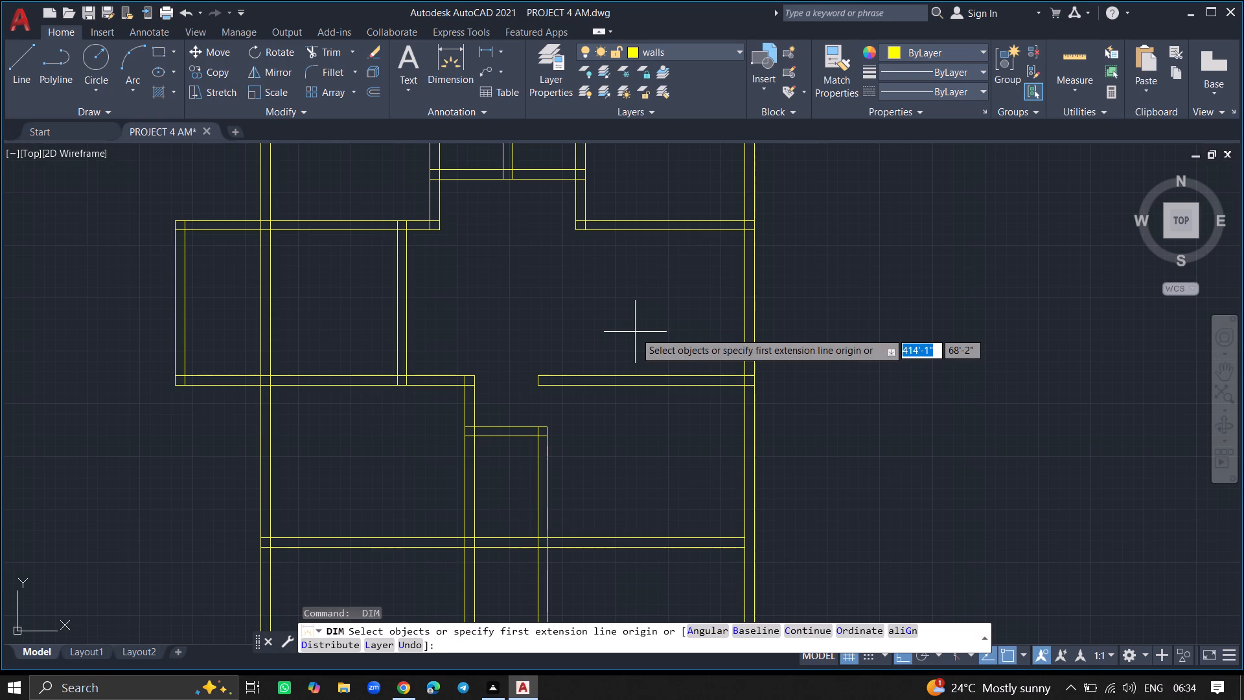
pyautogui.click(641, 375)
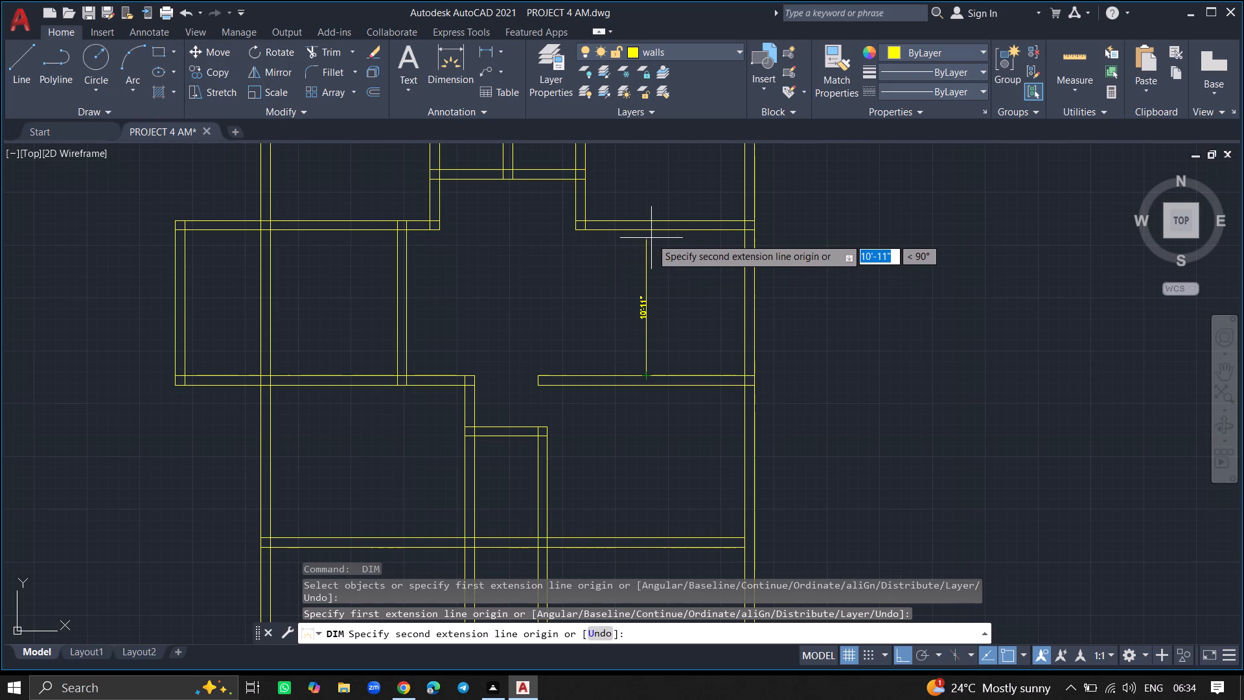
pyautogui.keyDown('ctrl'); pyautogui.scroll(4, 647, 233); pyautogui.keyUp('ctrl')
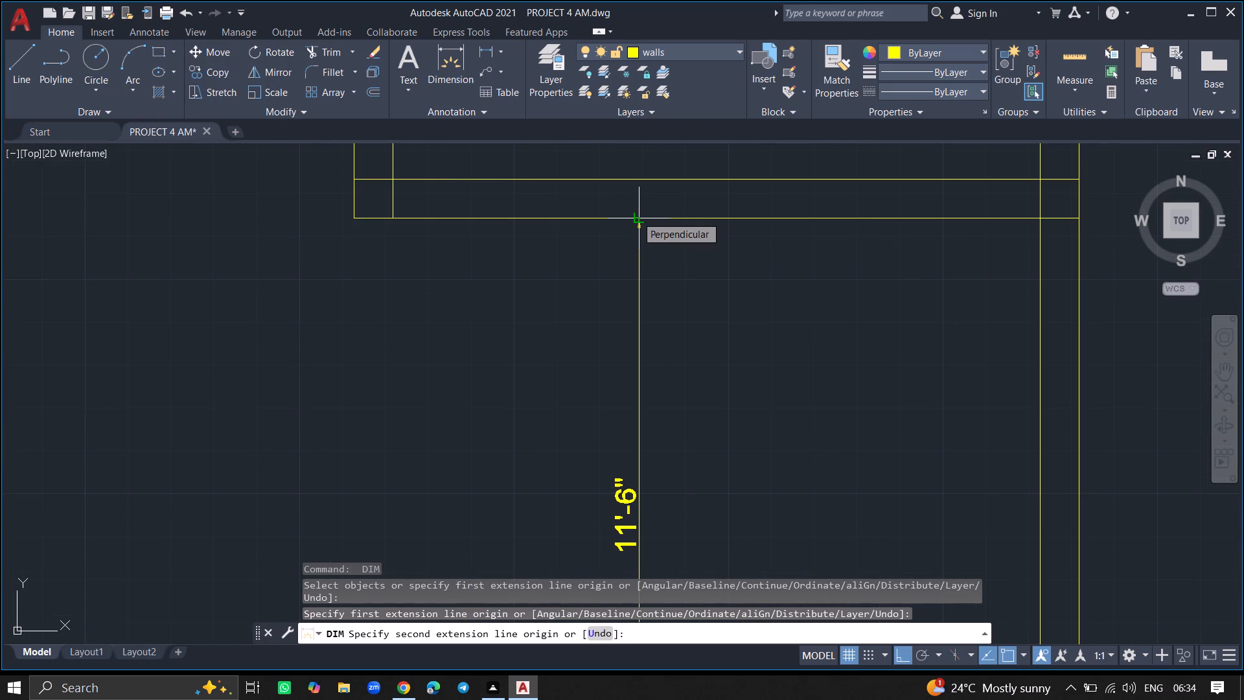
pyautogui.press('Escape')
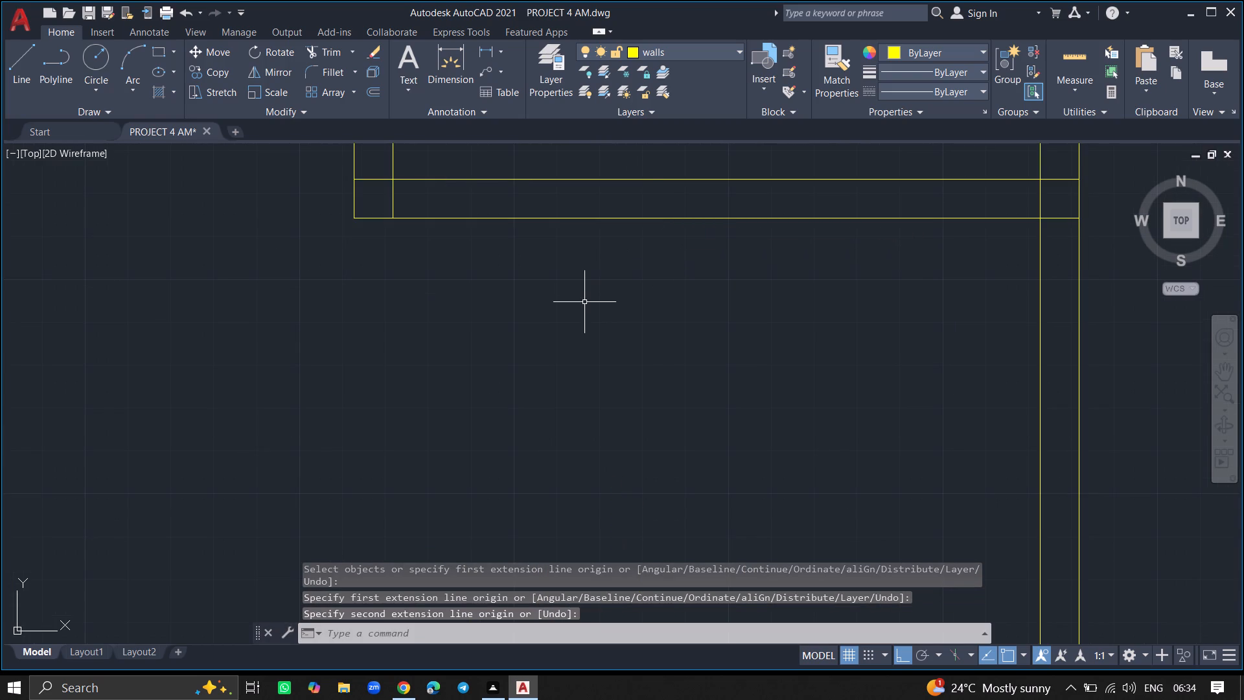
# Trim both lines of the passage's east wall south of the full-width horizontal wall, down to the outer south wall.
pyautogui.keyDown('ctrl'); pyautogui.scroll(-1, 584, 302); pyautogui.keyUp('ctrl')
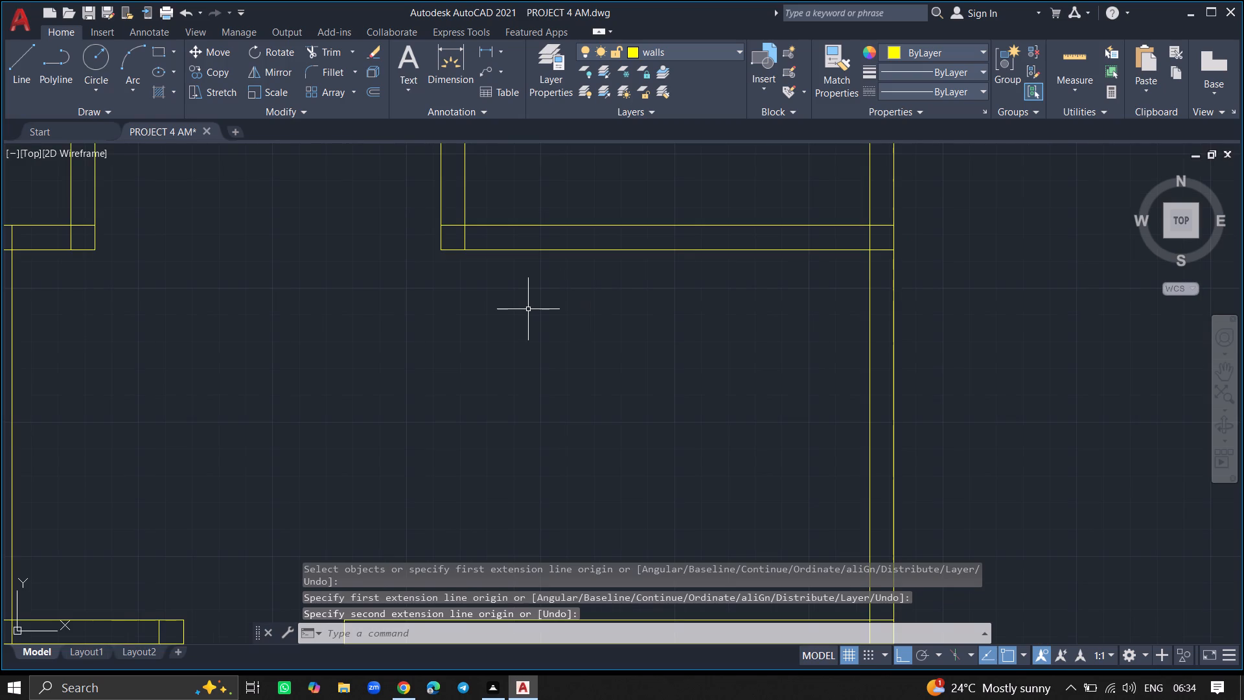
pyautogui.keyDown('ctrl'); pyautogui.scroll(-3, 476, 292); pyautogui.keyUp('ctrl')
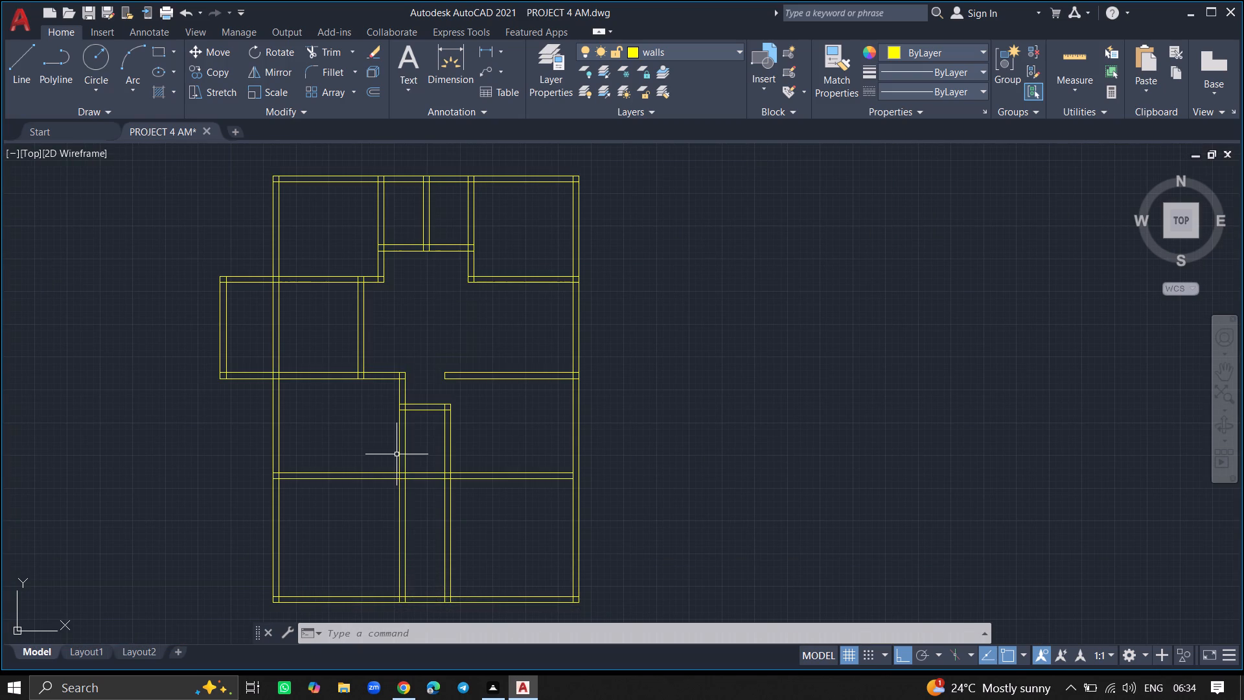
pyautogui.write('TR')
pyautogui.press('Return')
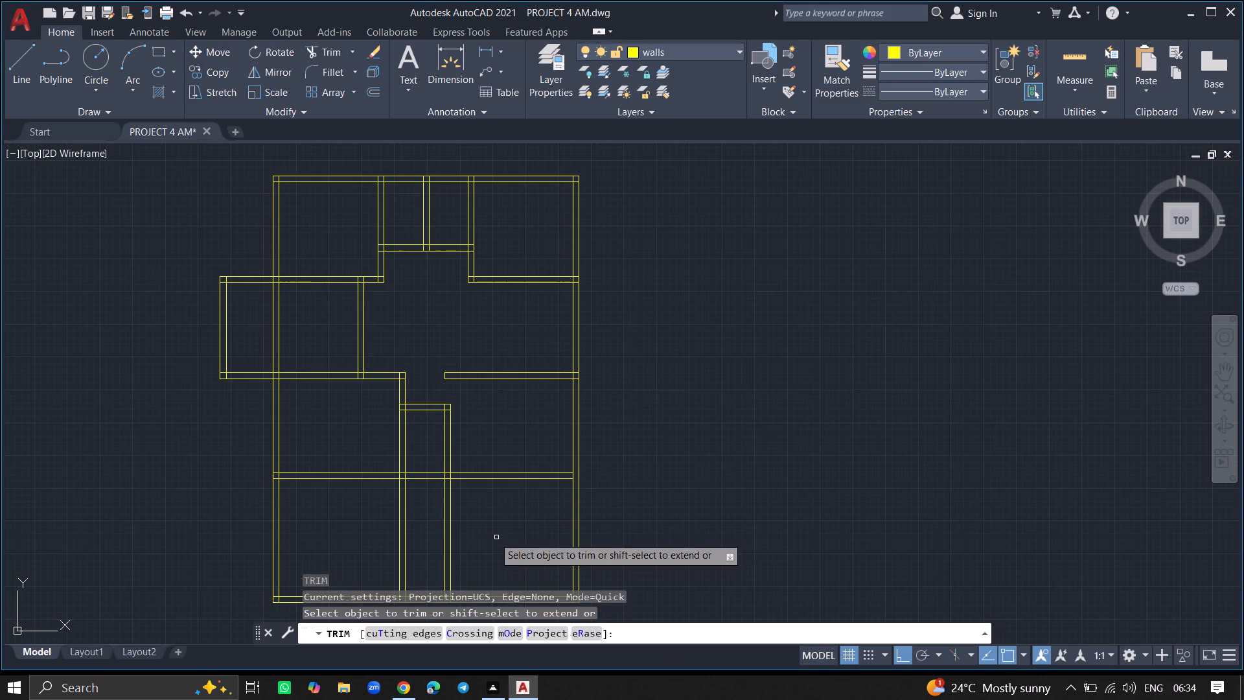
pyautogui.click(448, 535)
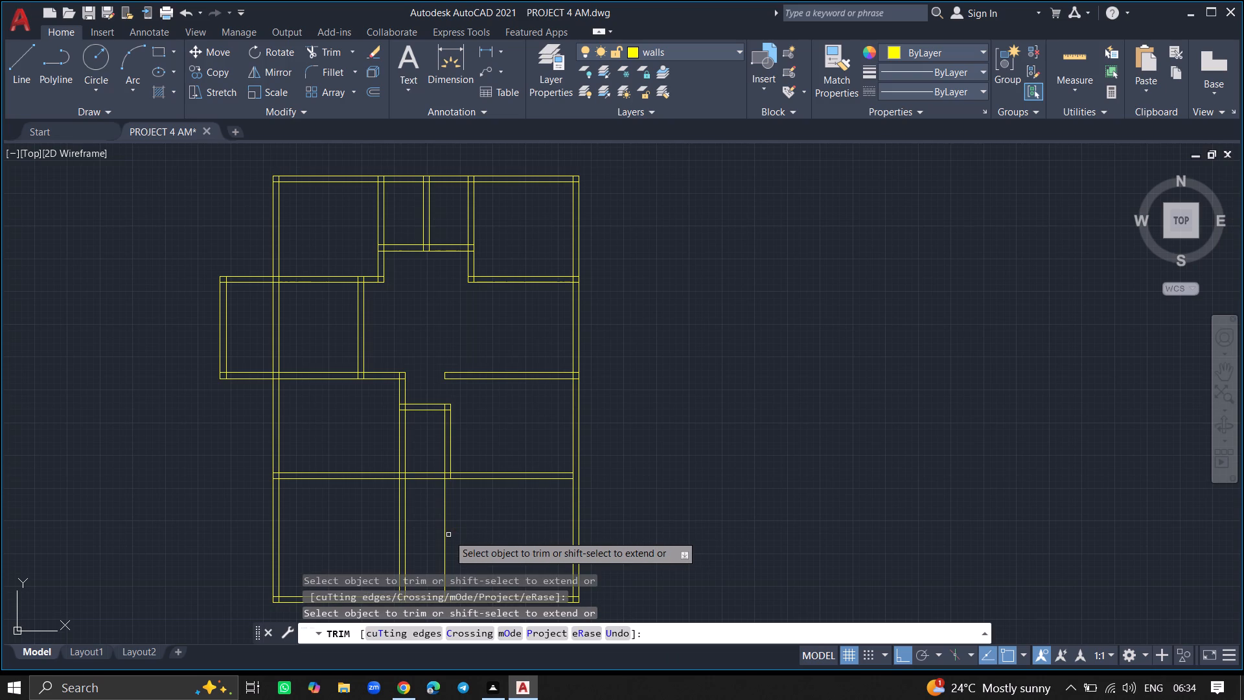
pyautogui.click(443, 537)
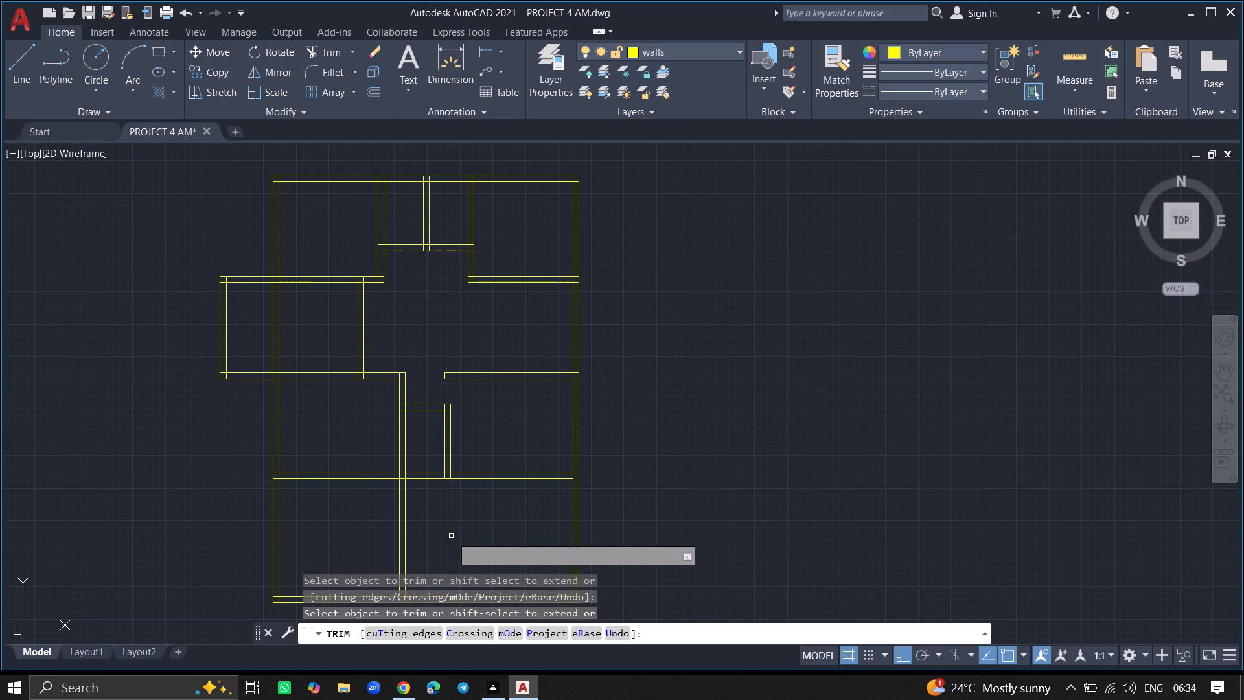
pyautogui.press('Return')
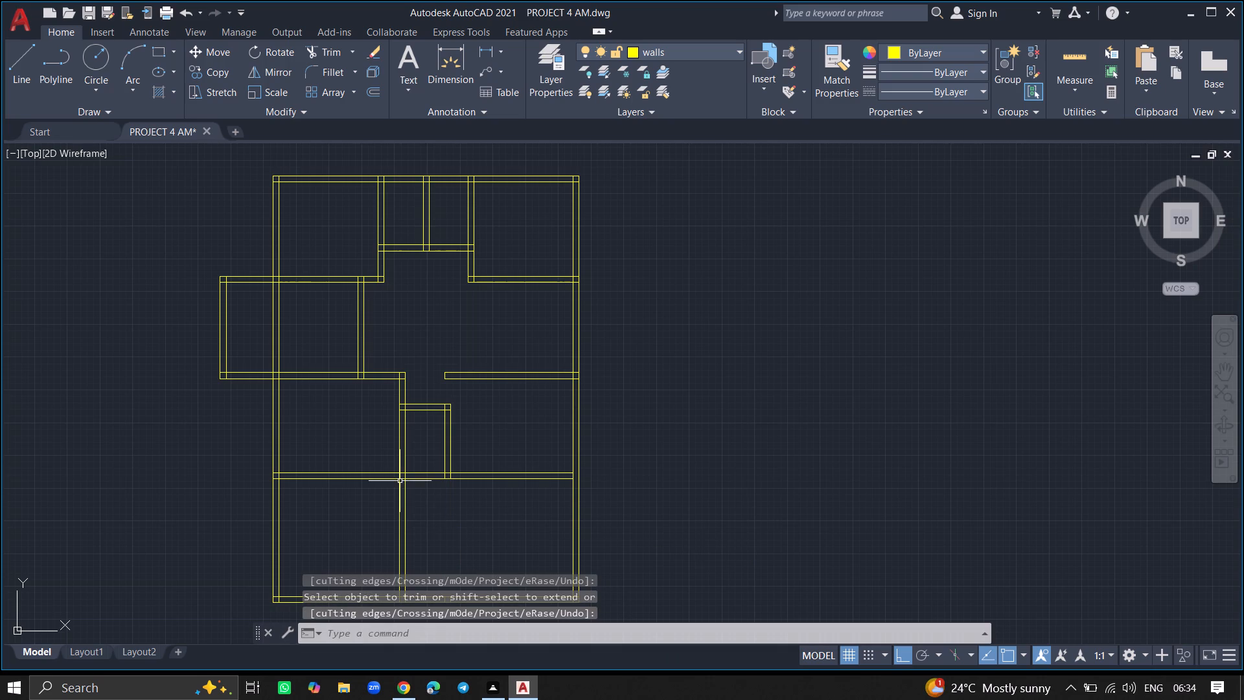
# Delete the surplus layers Layer4, Layer5 and Layer3 from the drawing's layer list.
pyautogui.keyDown('ctrl'); pyautogui.scroll(-1, 357, 430); pyautogui.keyUp('ctrl')
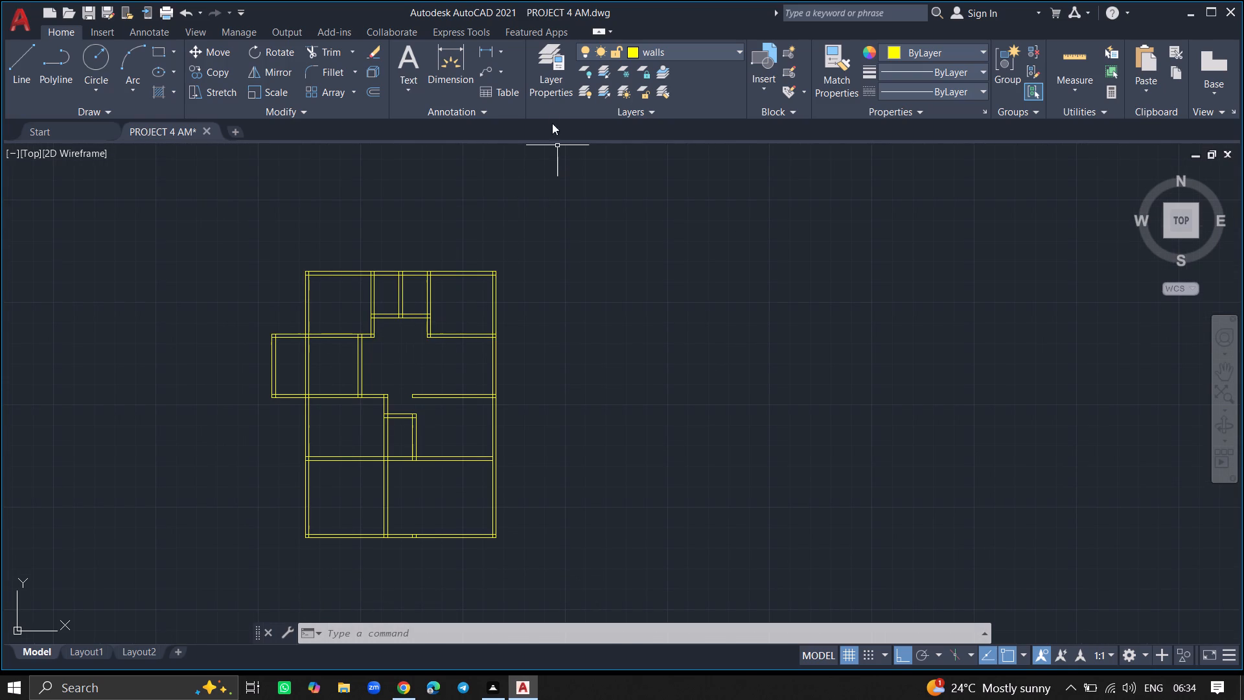
pyautogui.doubleClick(546, 74)
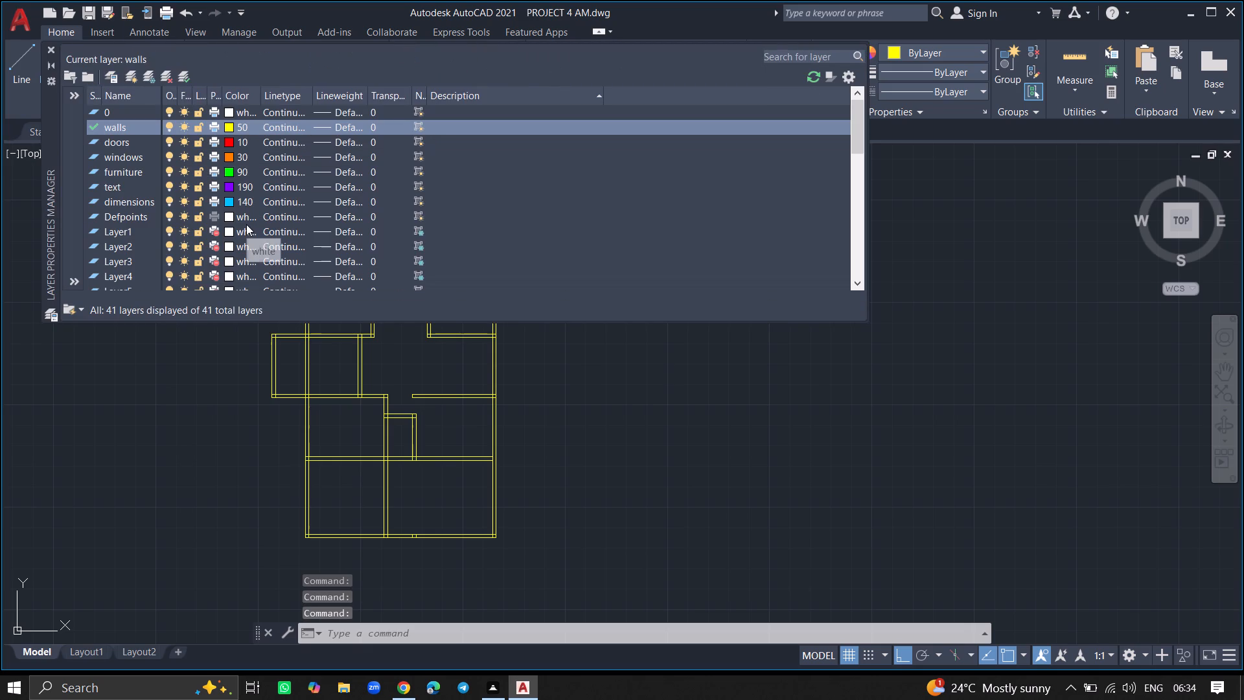
pyautogui.click(136, 272)
pyautogui.rightClick(136, 272)
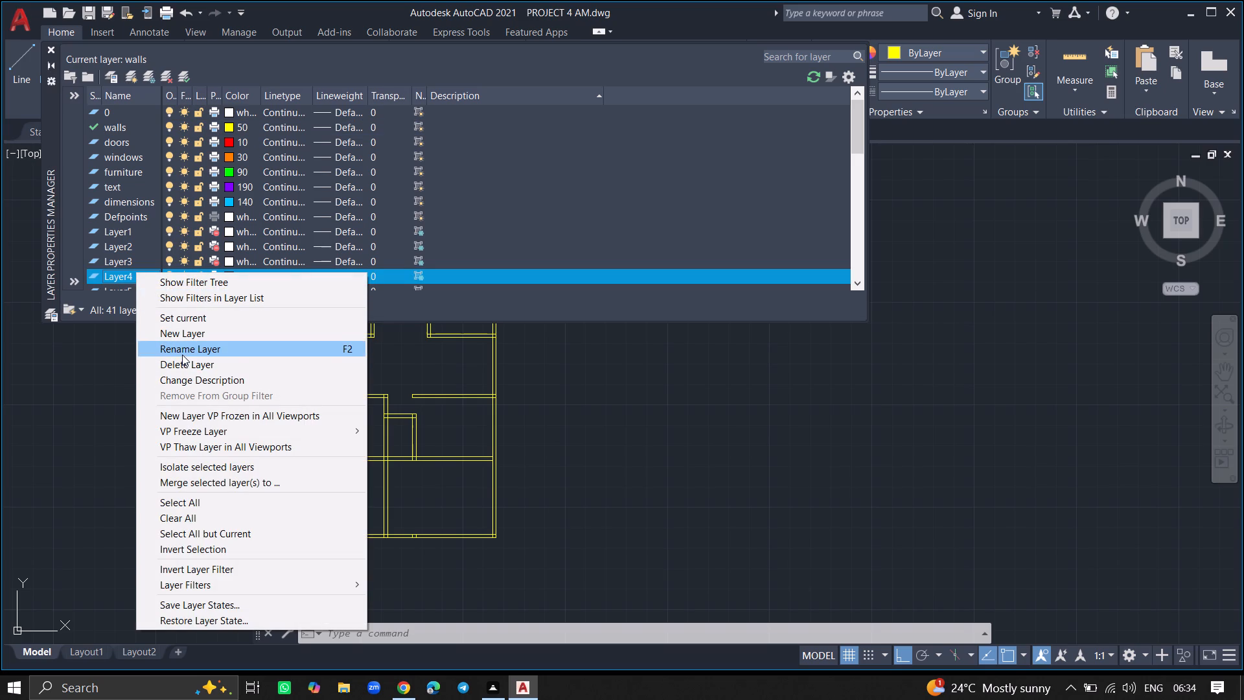
pyautogui.click(182, 362)
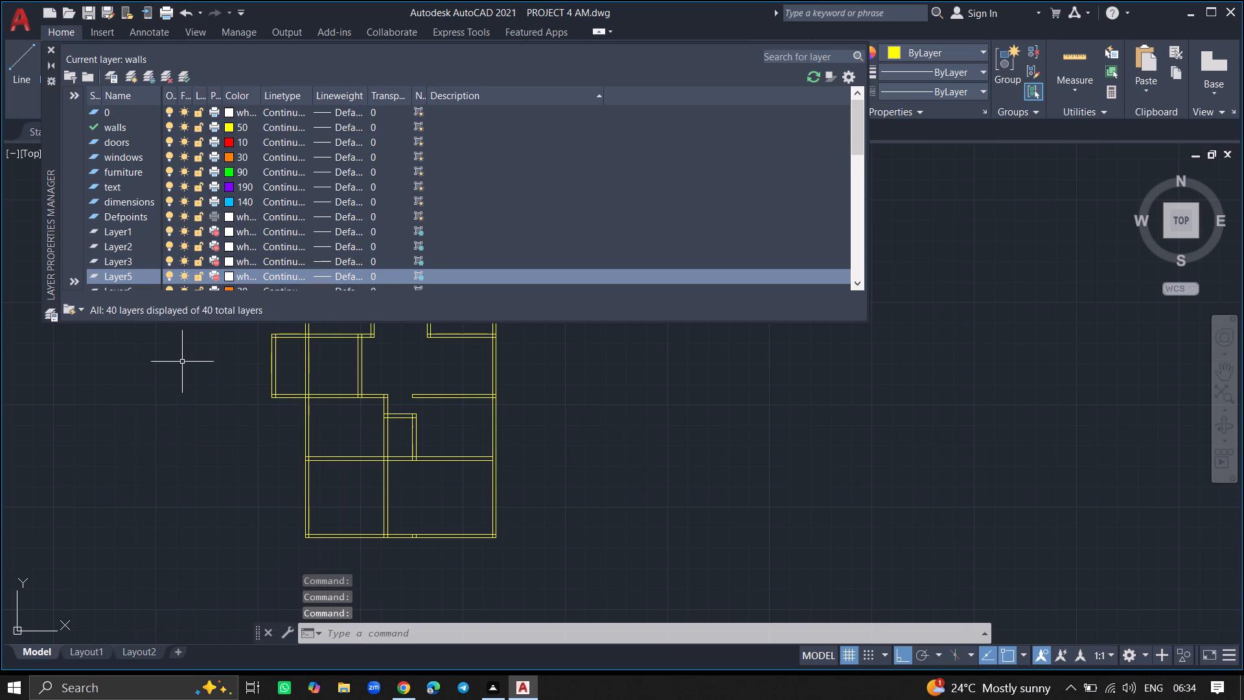
pyautogui.rightClick(121, 269)
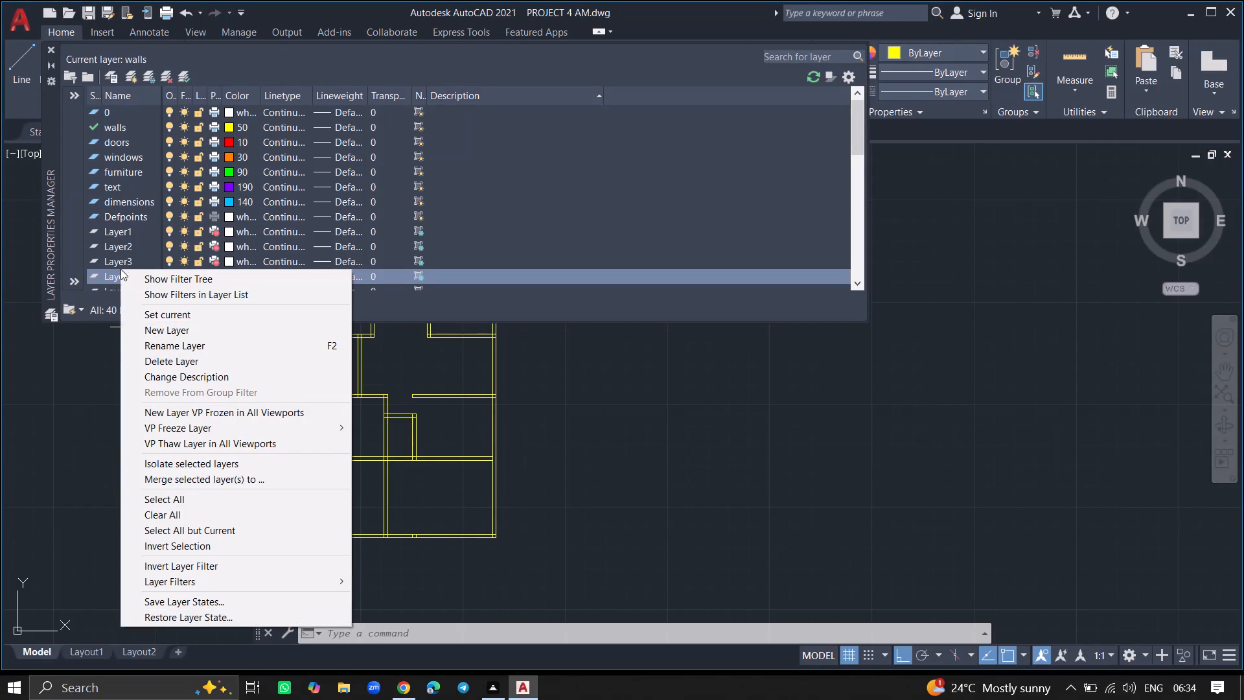
pyautogui.click(150, 355)
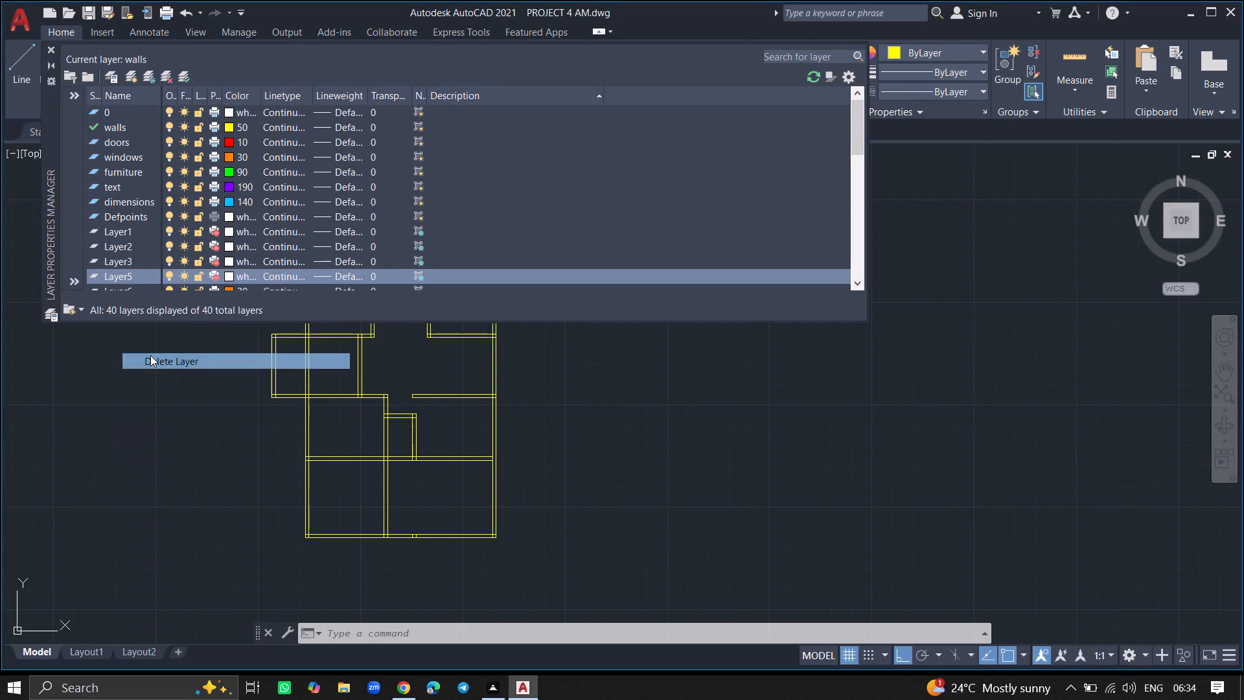
pyautogui.rightClick(123, 264)
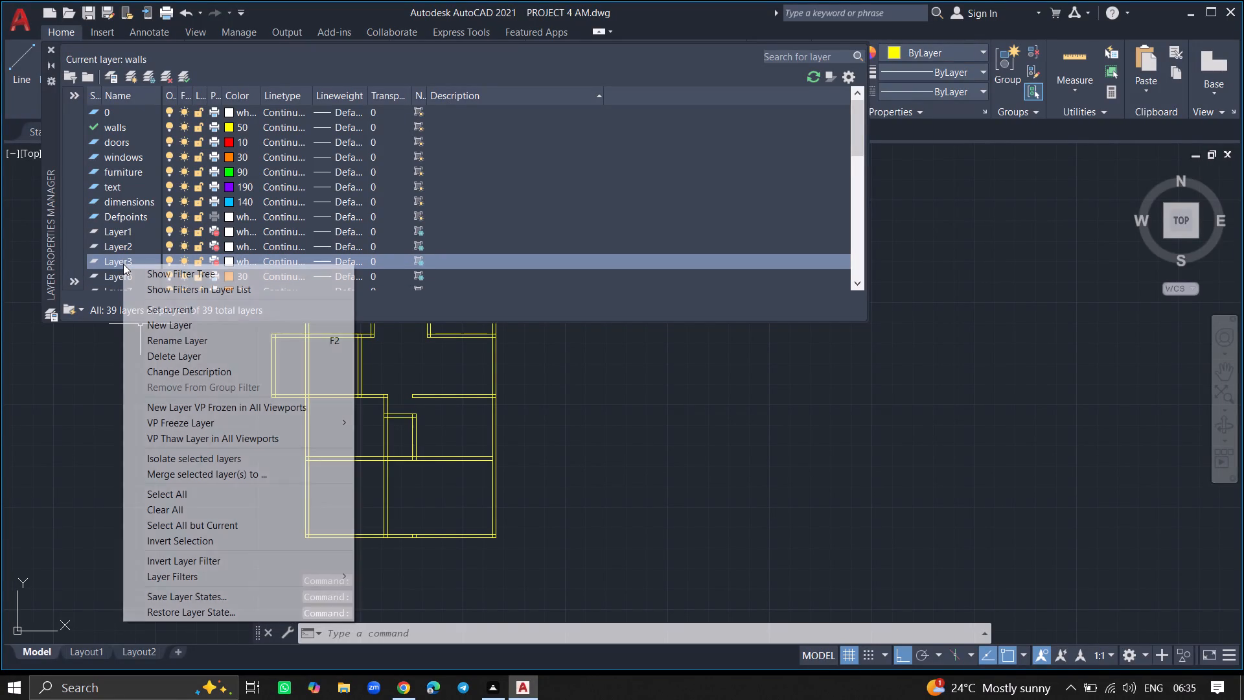
pyautogui.click(150, 352)
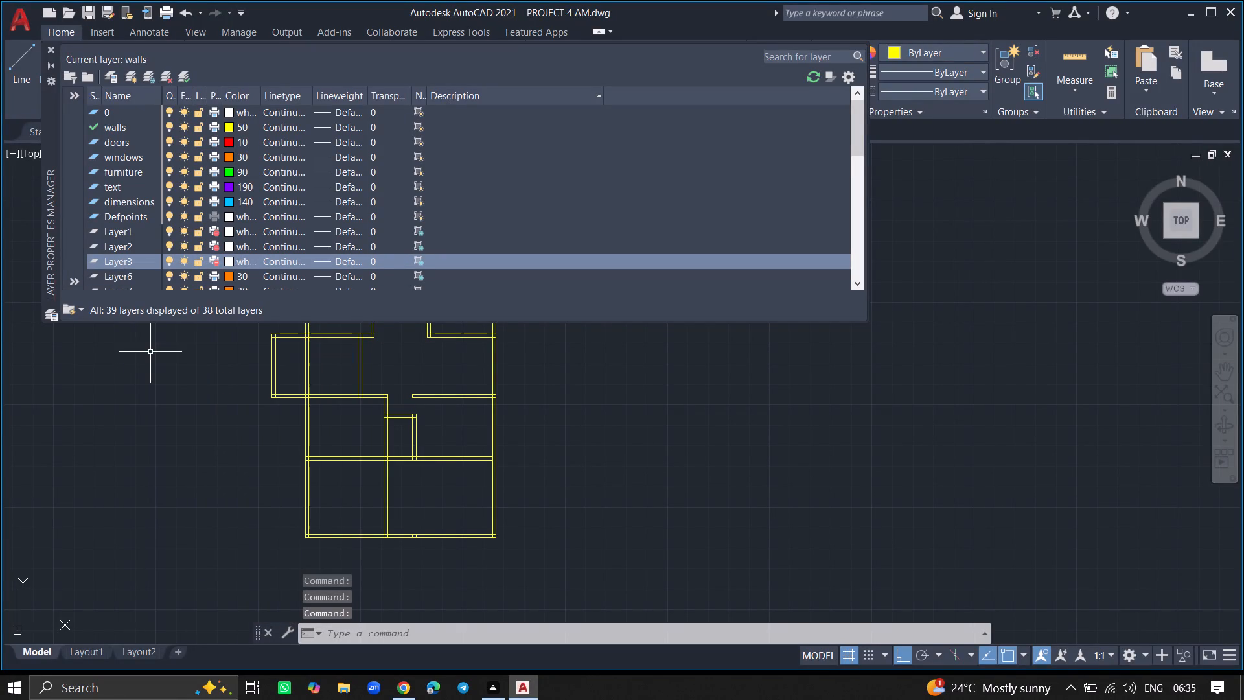
# Delete the surplus layers Layer6, Layer7, Layer8 and Layer10.
pyautogui.rightClick(113, 261)
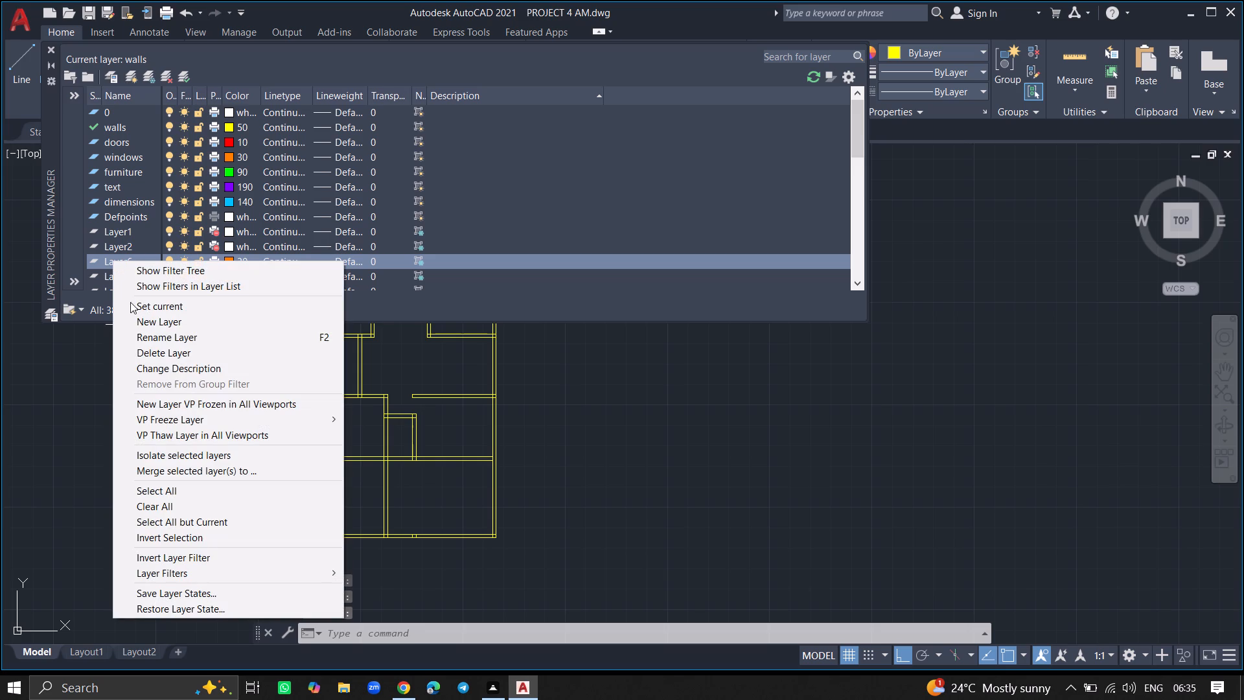
pyautogui.click(141, 347)
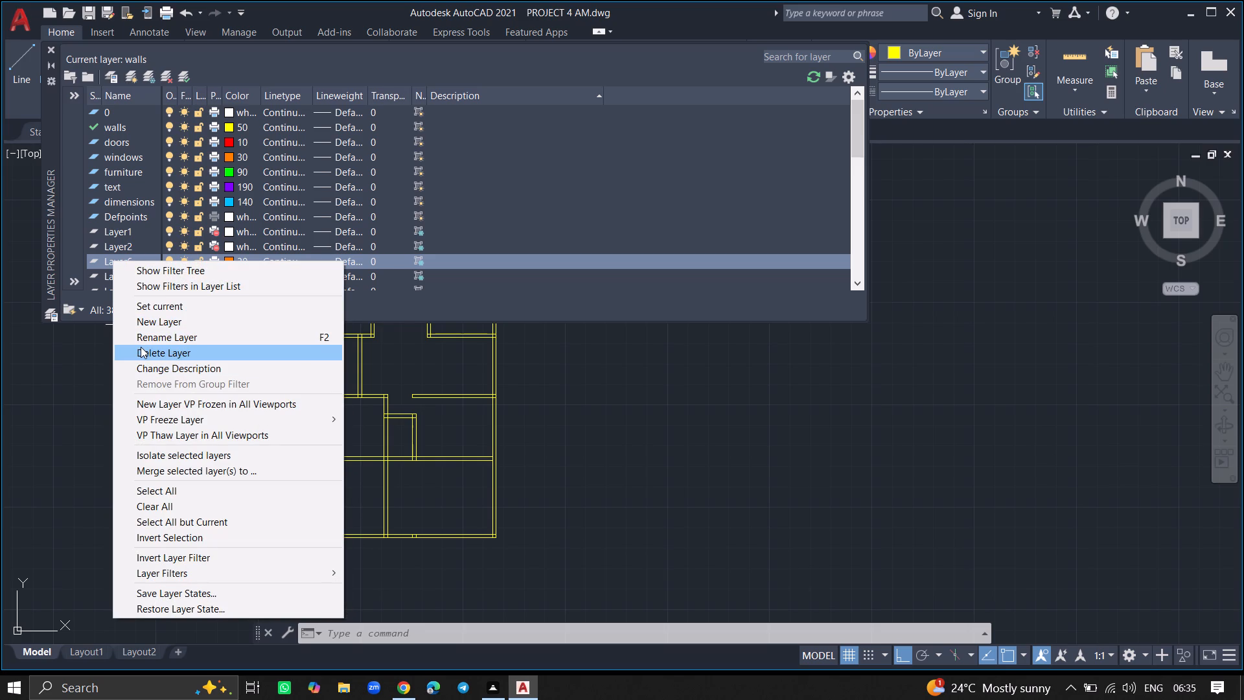
pyautogui.rightClick(109, 256)
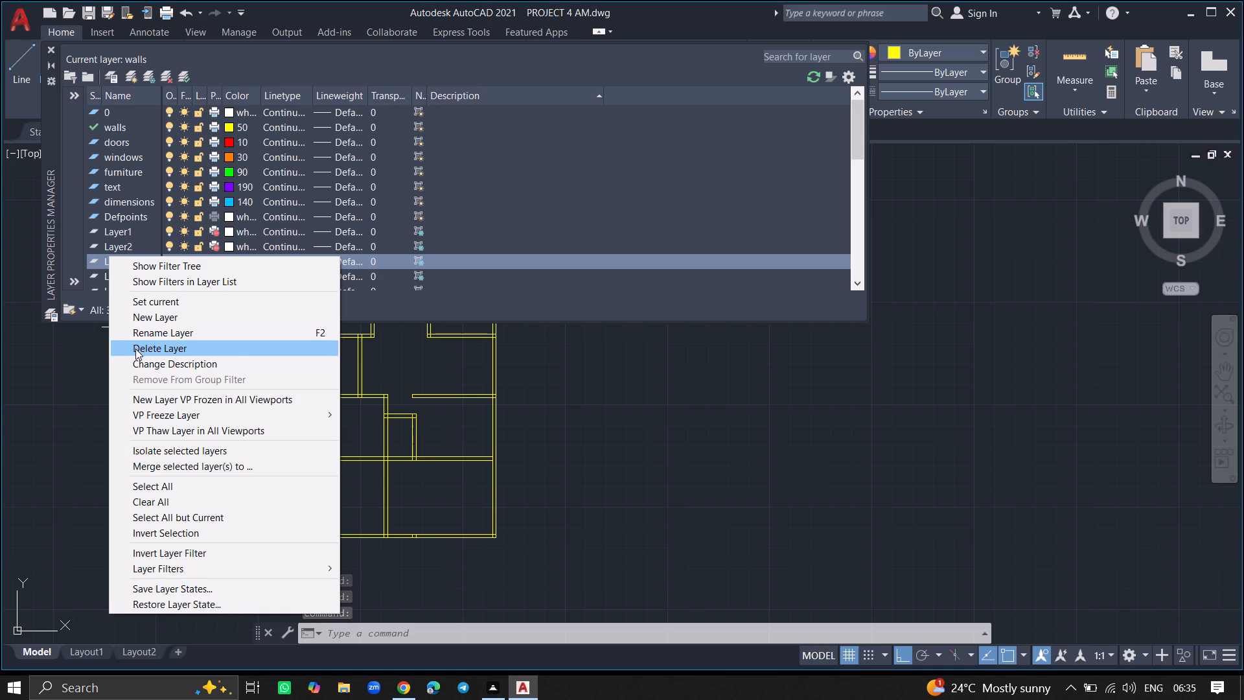
pyautogui.click(135, 349)
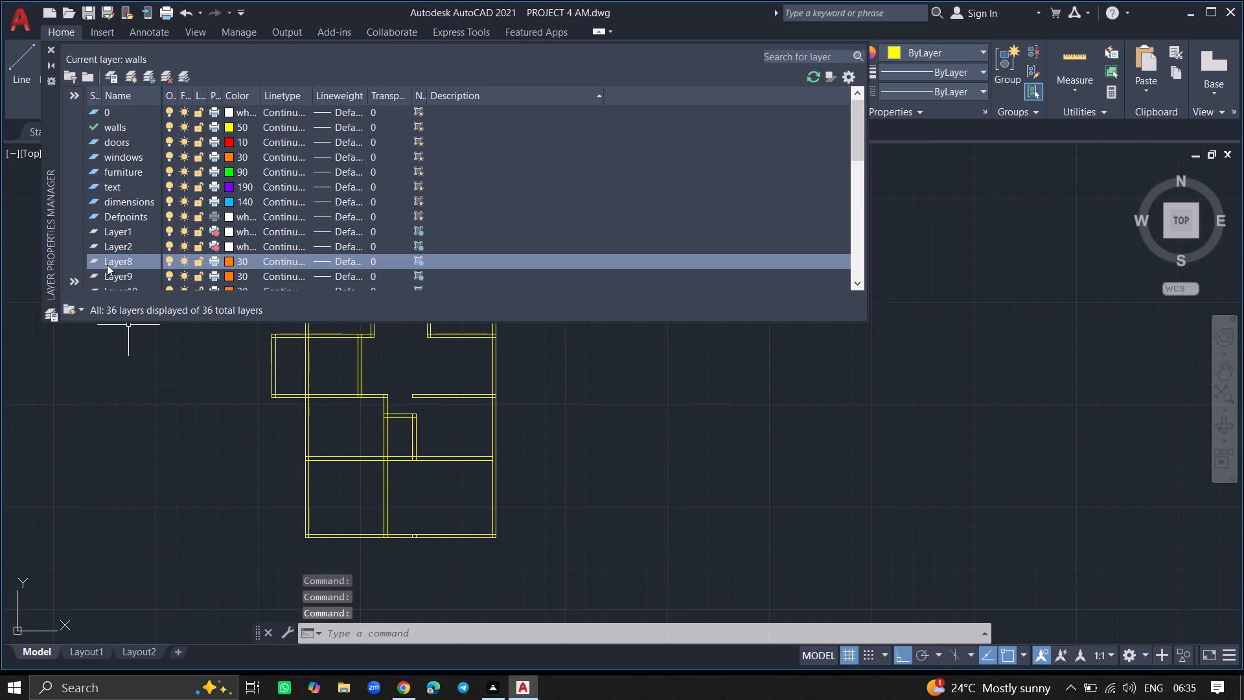
pyautogui.rightClick(107, 264)
pyautogui.click(133, 355)
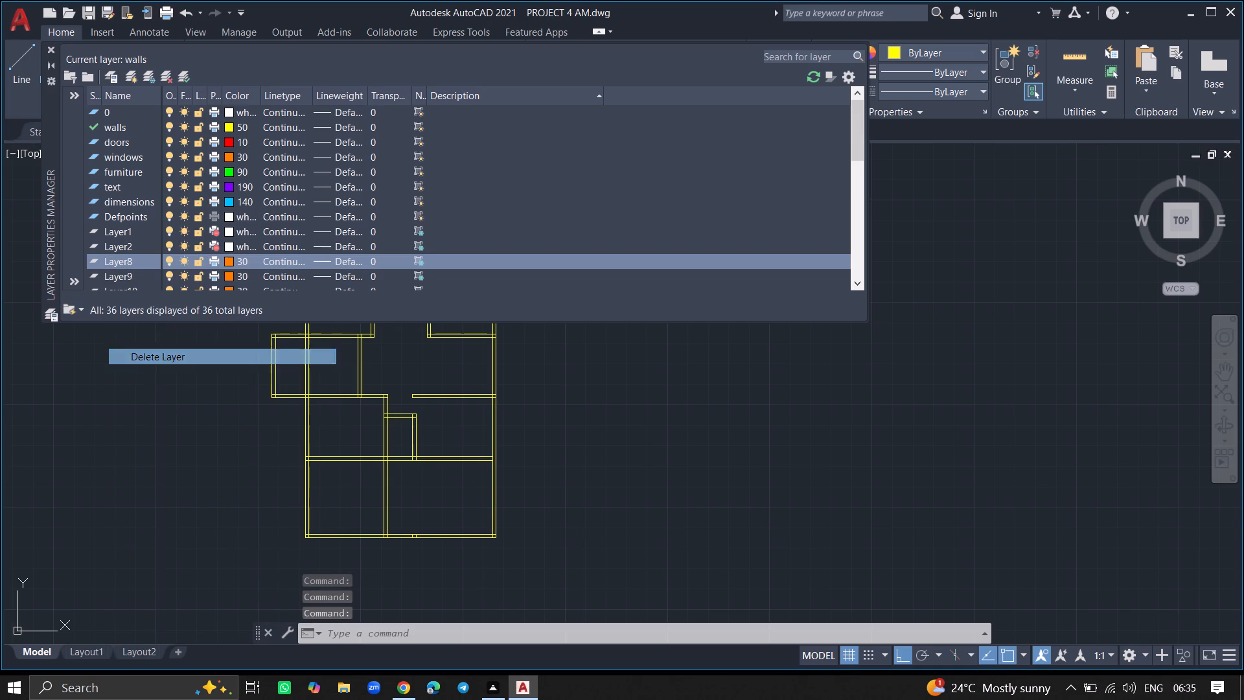
pyautogui.rightClick(106, 270)
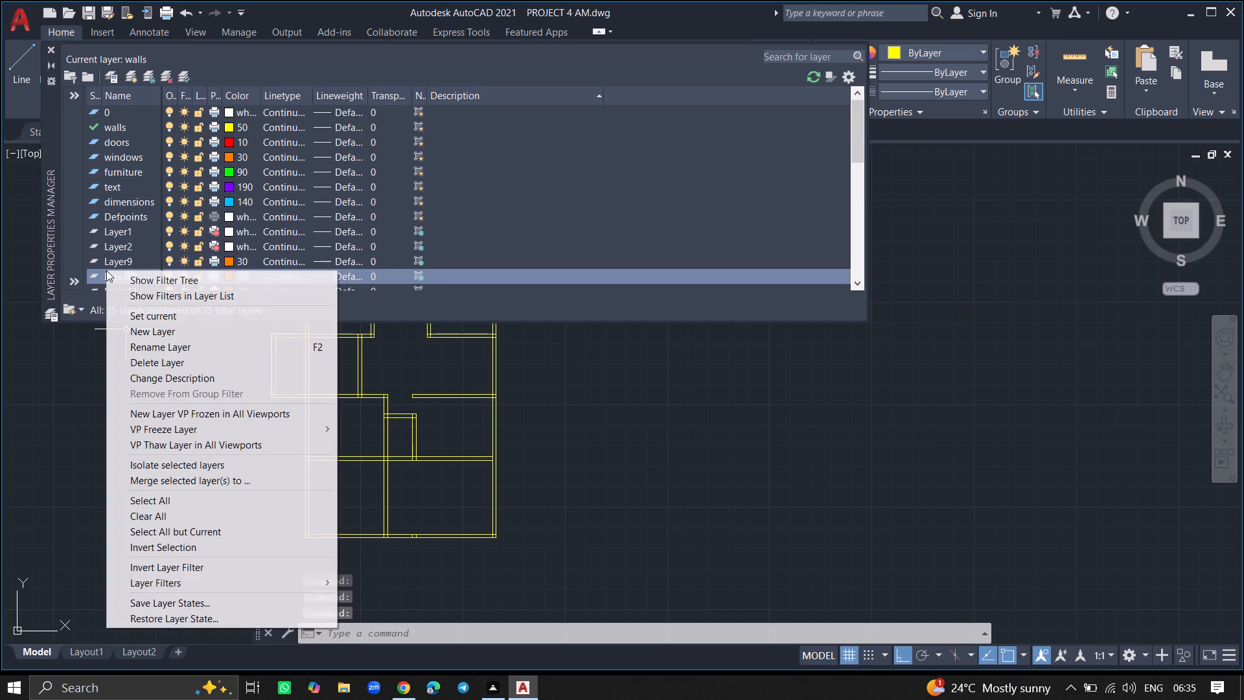
pyautogui.click(128, 362)
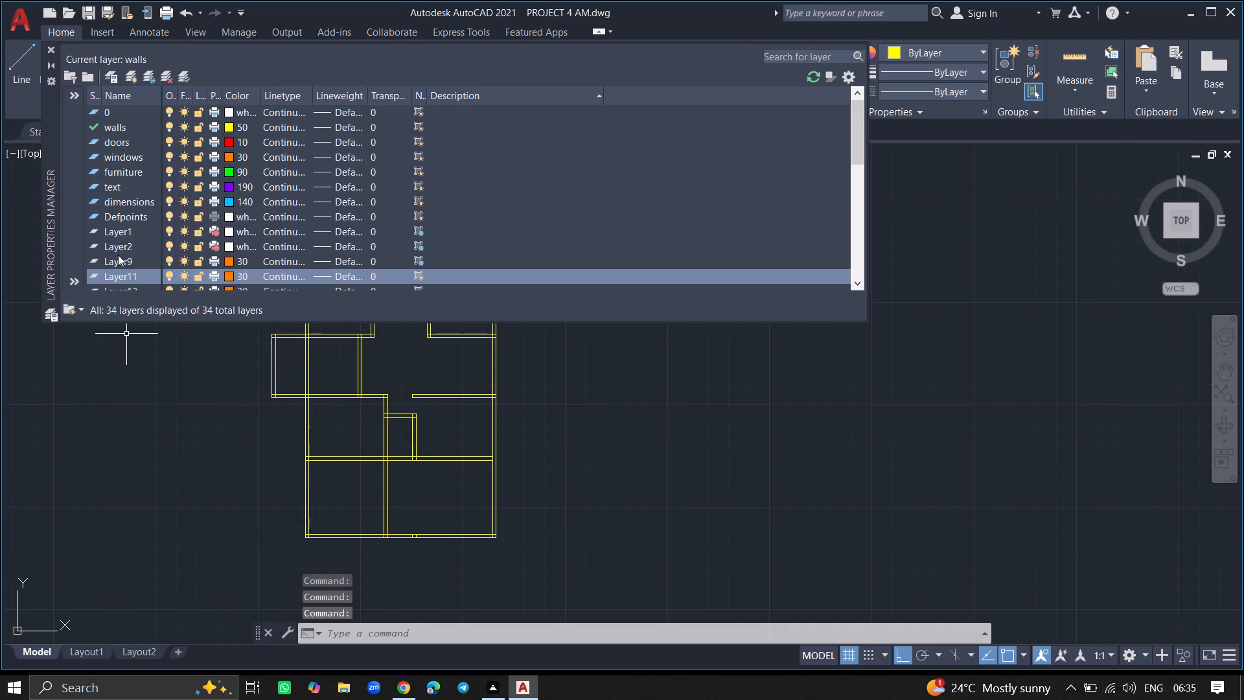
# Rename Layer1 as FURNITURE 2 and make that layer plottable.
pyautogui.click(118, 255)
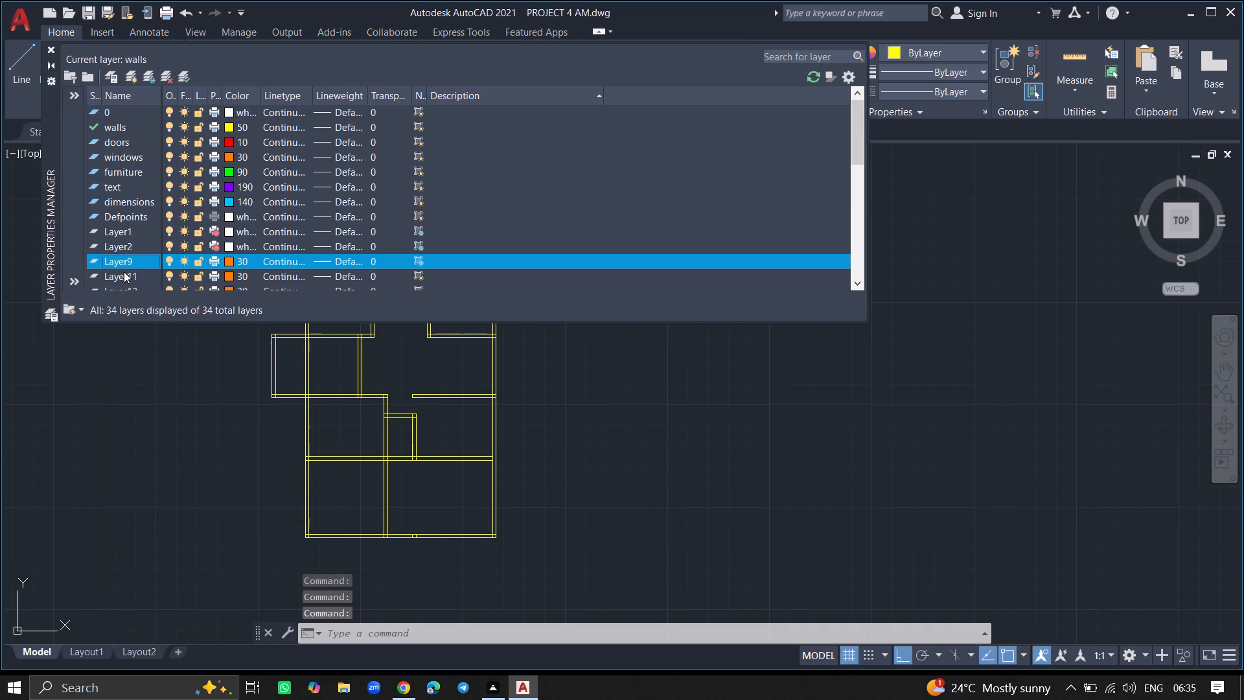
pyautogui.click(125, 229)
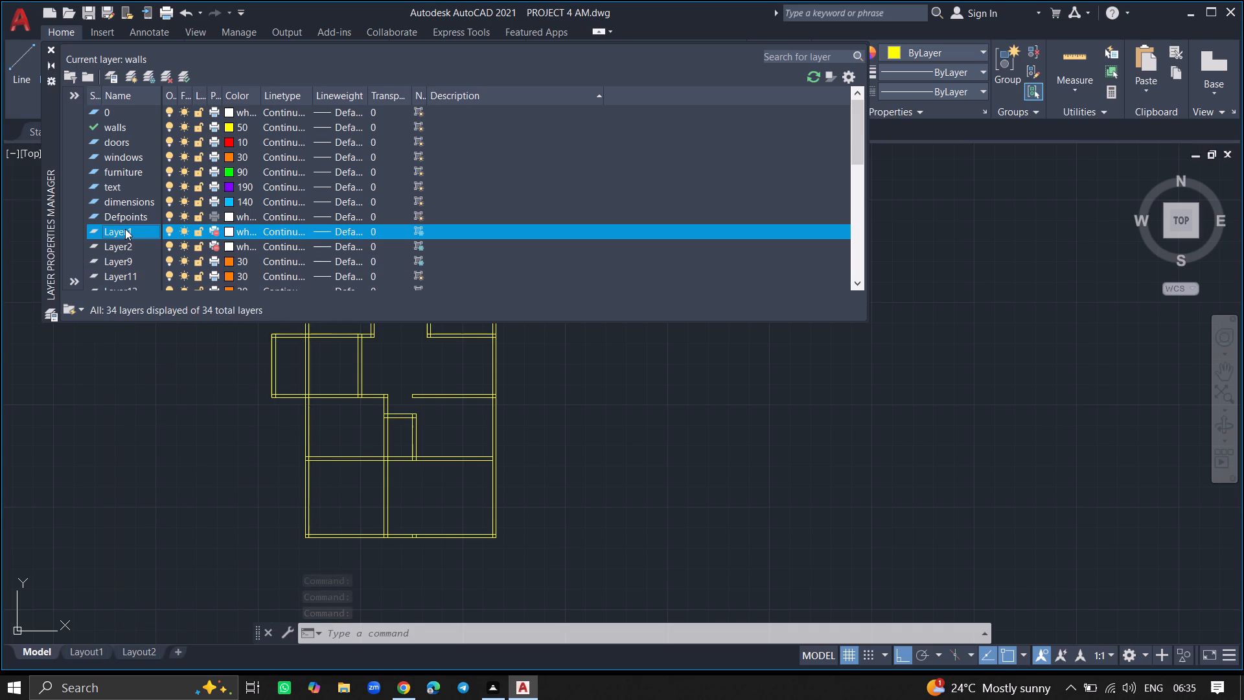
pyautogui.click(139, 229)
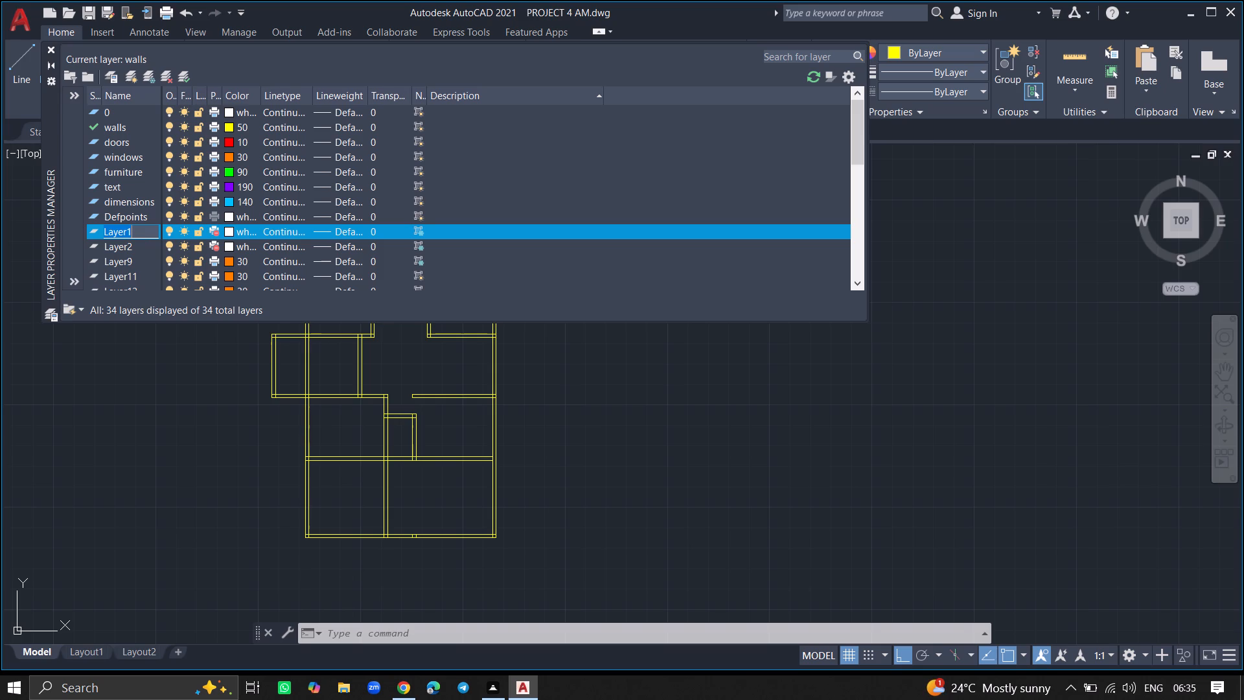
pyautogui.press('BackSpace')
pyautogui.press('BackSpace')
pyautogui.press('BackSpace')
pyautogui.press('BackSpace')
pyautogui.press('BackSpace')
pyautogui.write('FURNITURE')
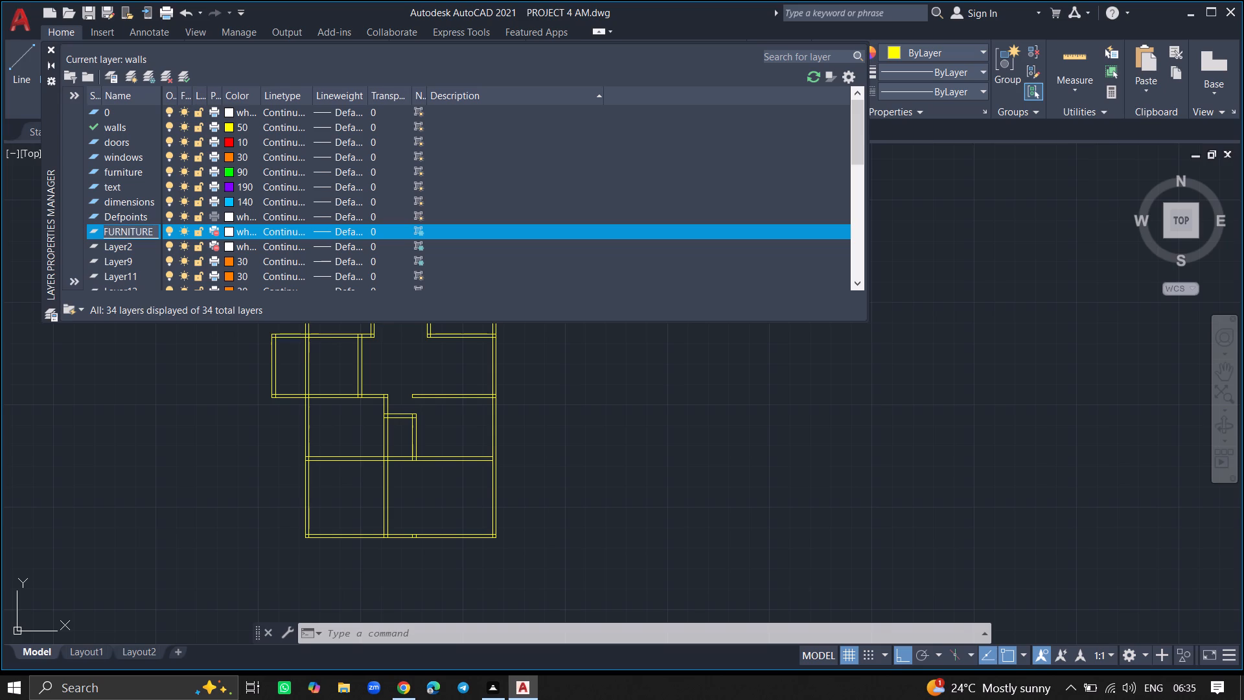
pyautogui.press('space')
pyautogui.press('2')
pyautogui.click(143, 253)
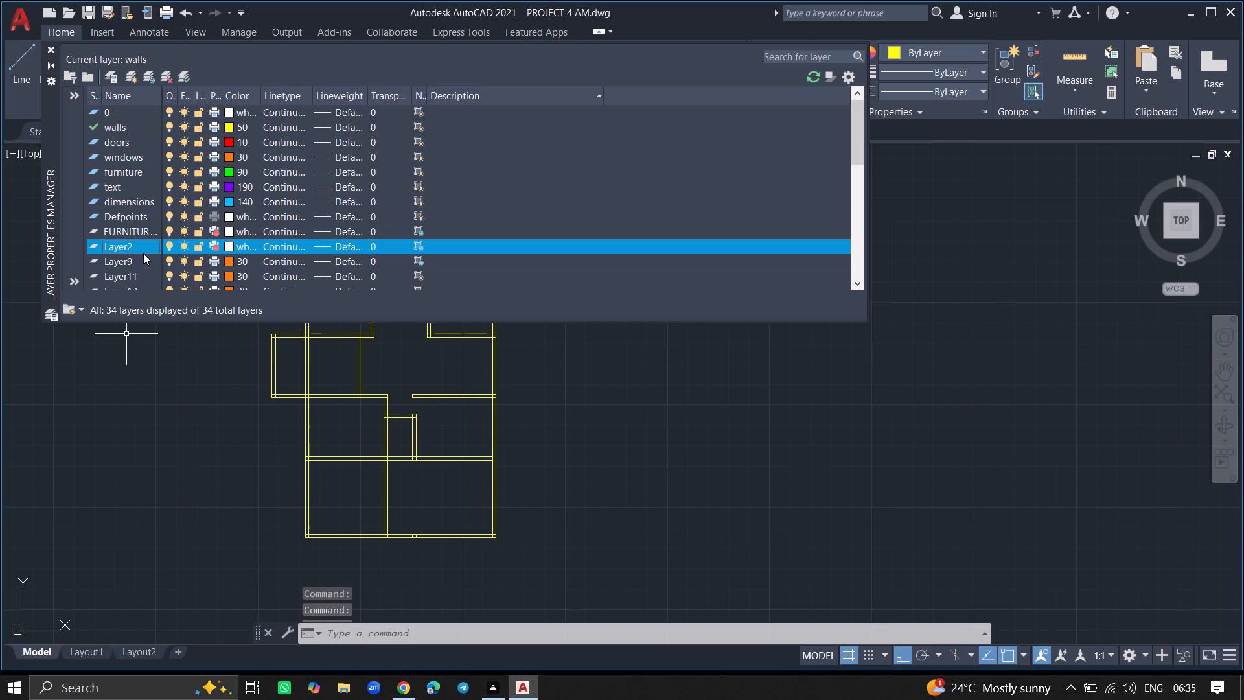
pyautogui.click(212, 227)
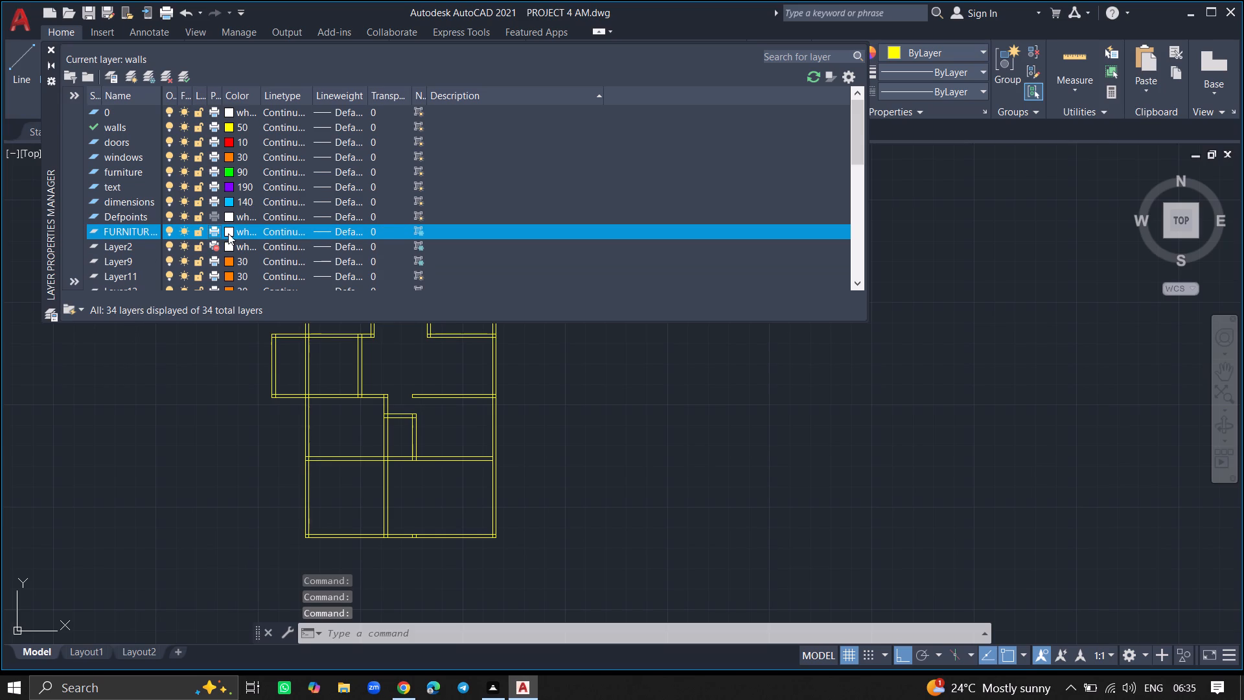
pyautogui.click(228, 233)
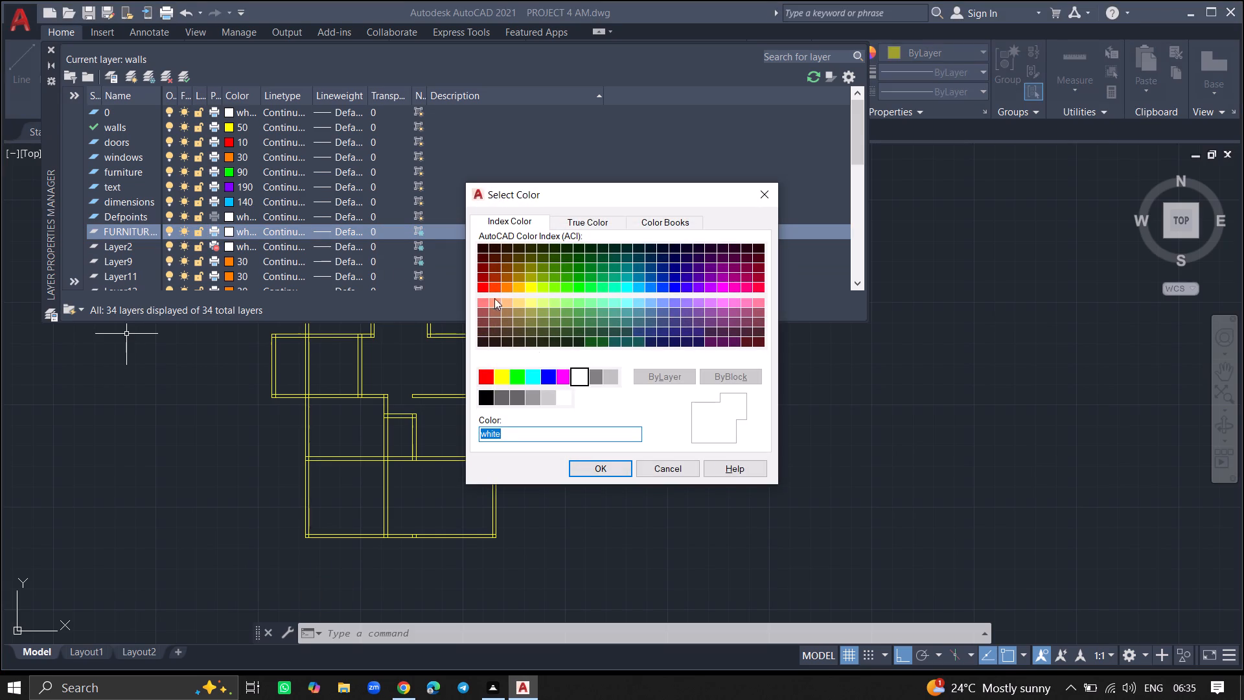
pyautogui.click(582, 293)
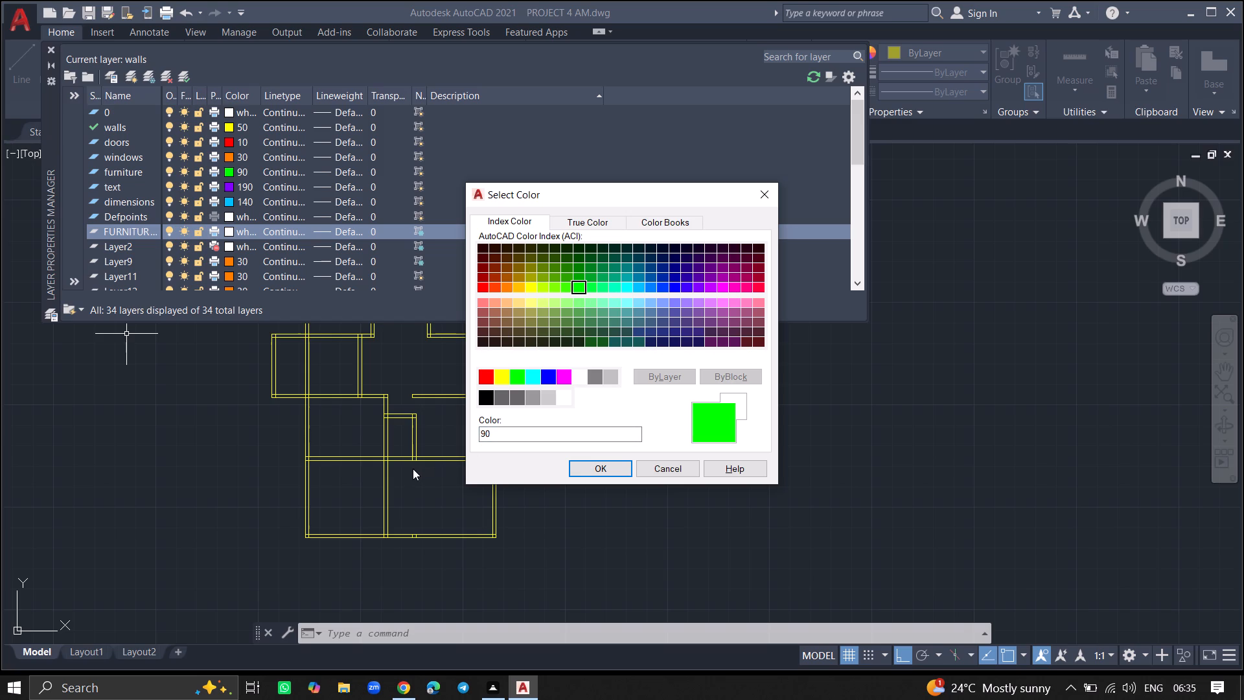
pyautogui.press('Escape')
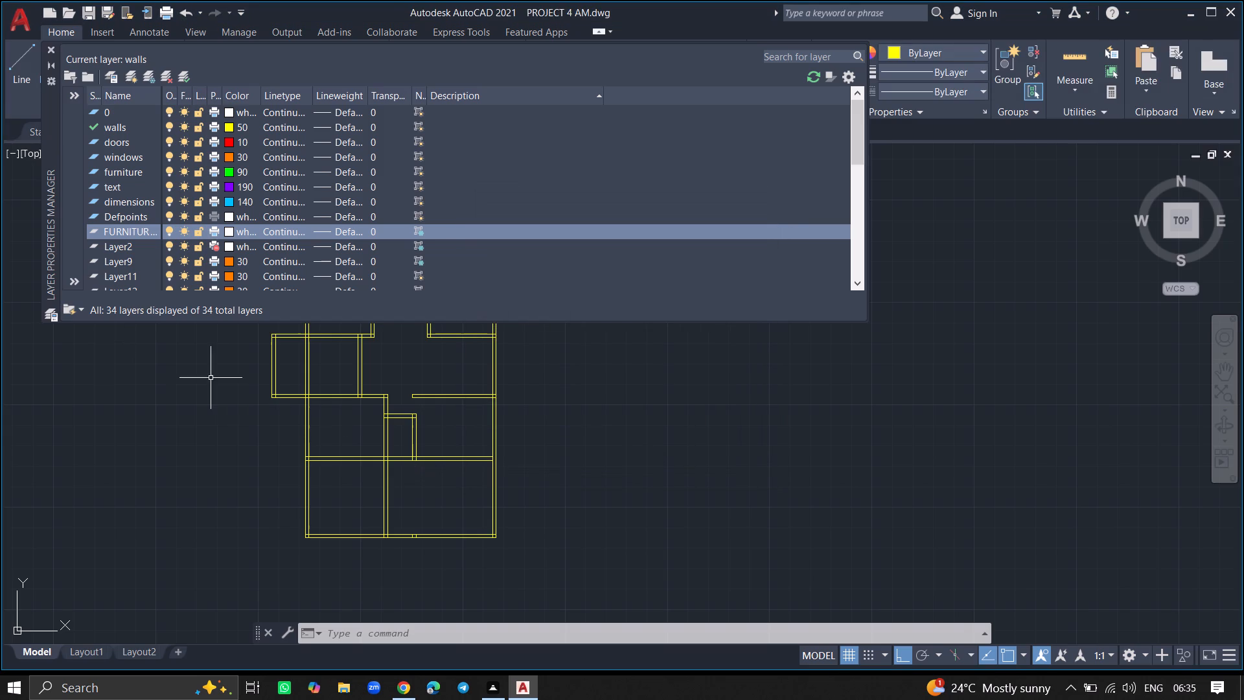
# Delete the FURNITURE 2 layer and the surplus layers Layer9 and Layer12.
pyautogui.rightClick(137, 227)
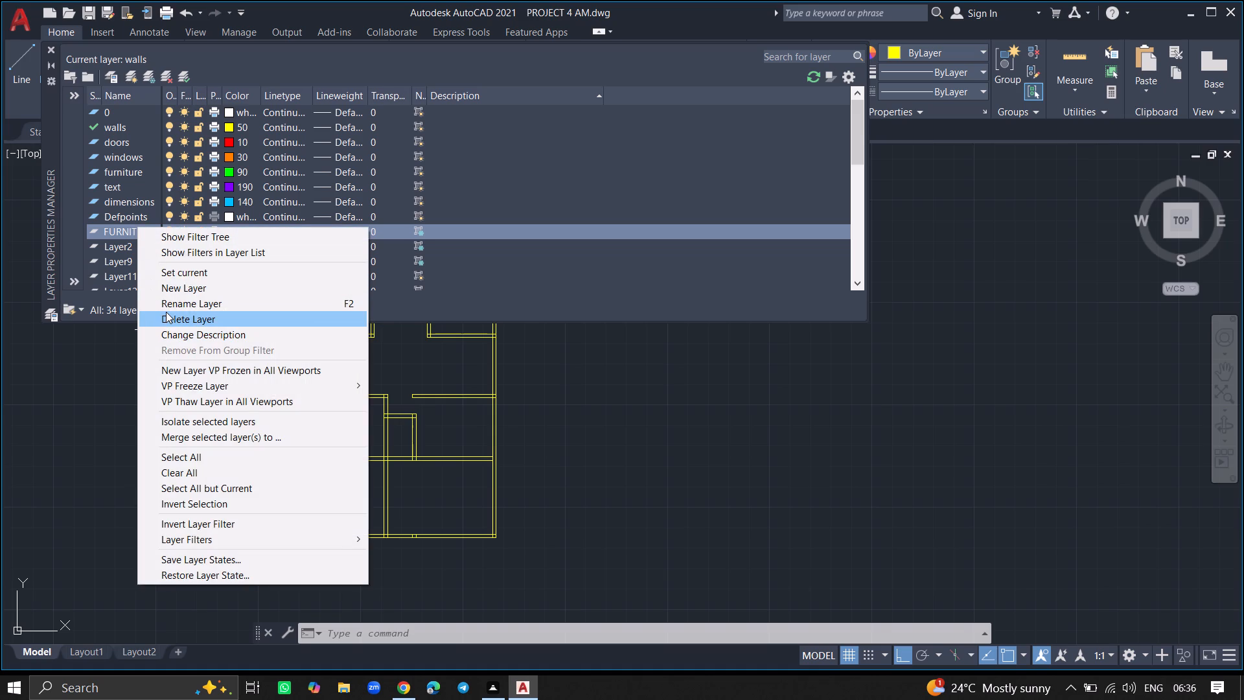
pyautogui.click(166, 312)
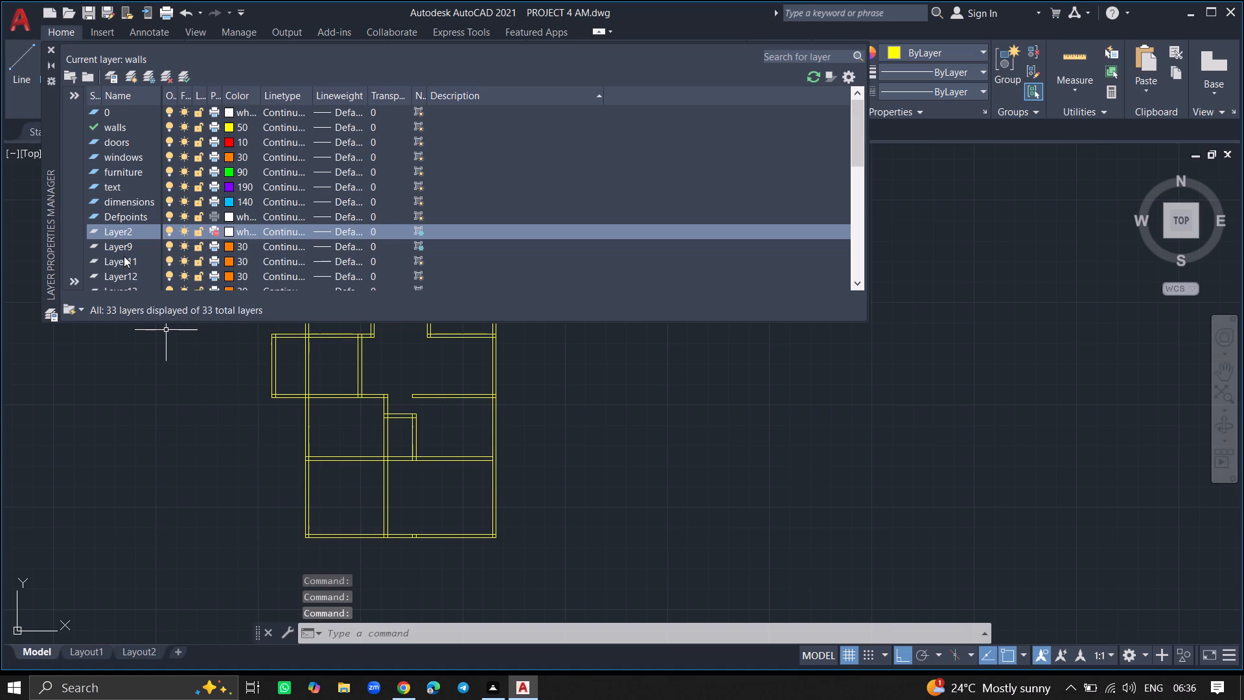
pyautogui.click(121, 244)
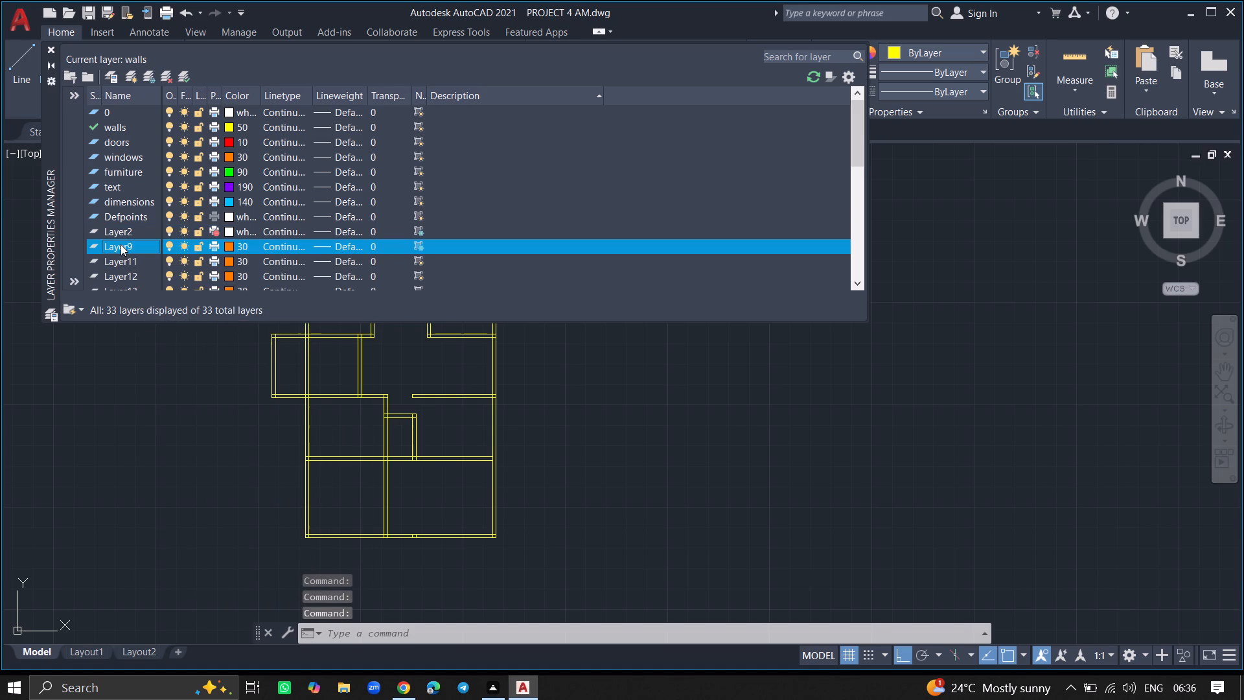
pyautogui.rightClick(121, 244)
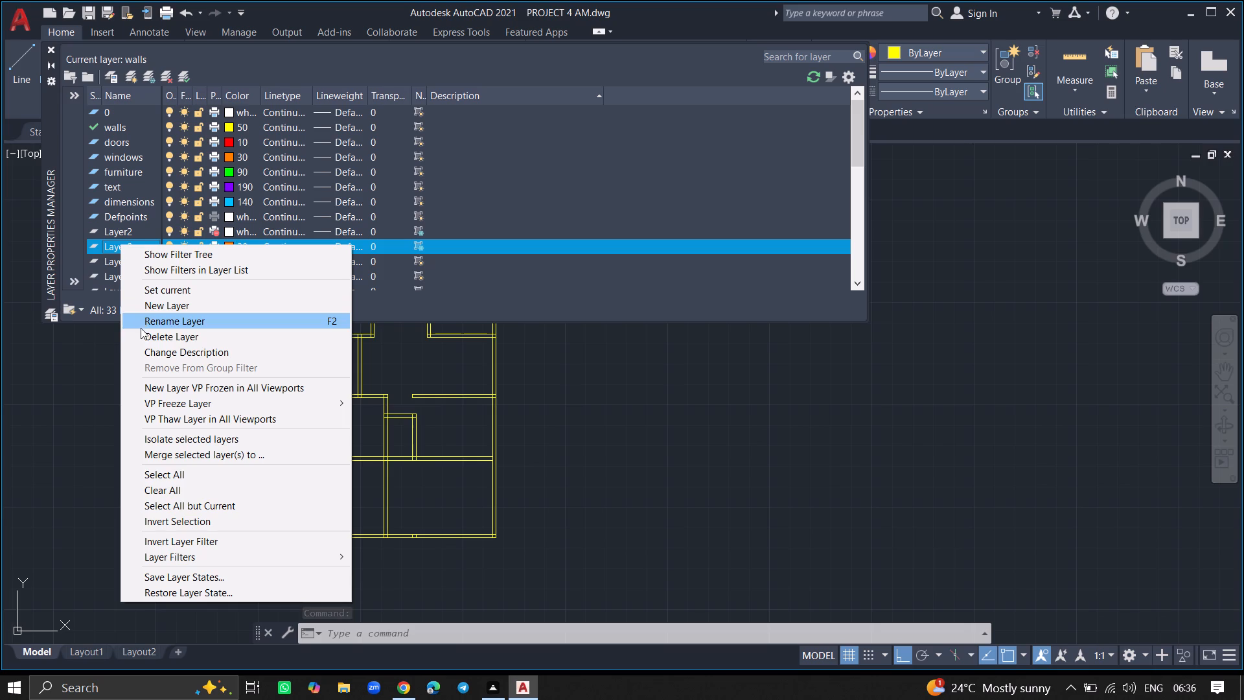
pyautogui.click(141, 331)
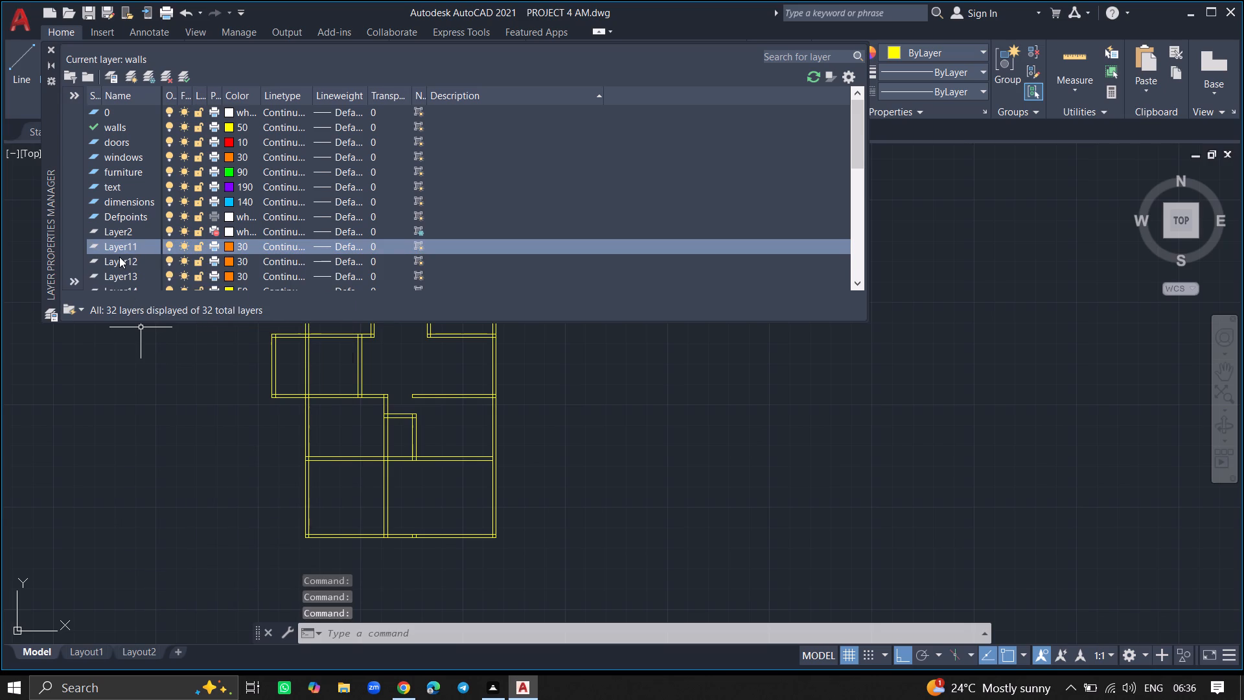
pyautogui.rightClick(119, 257)
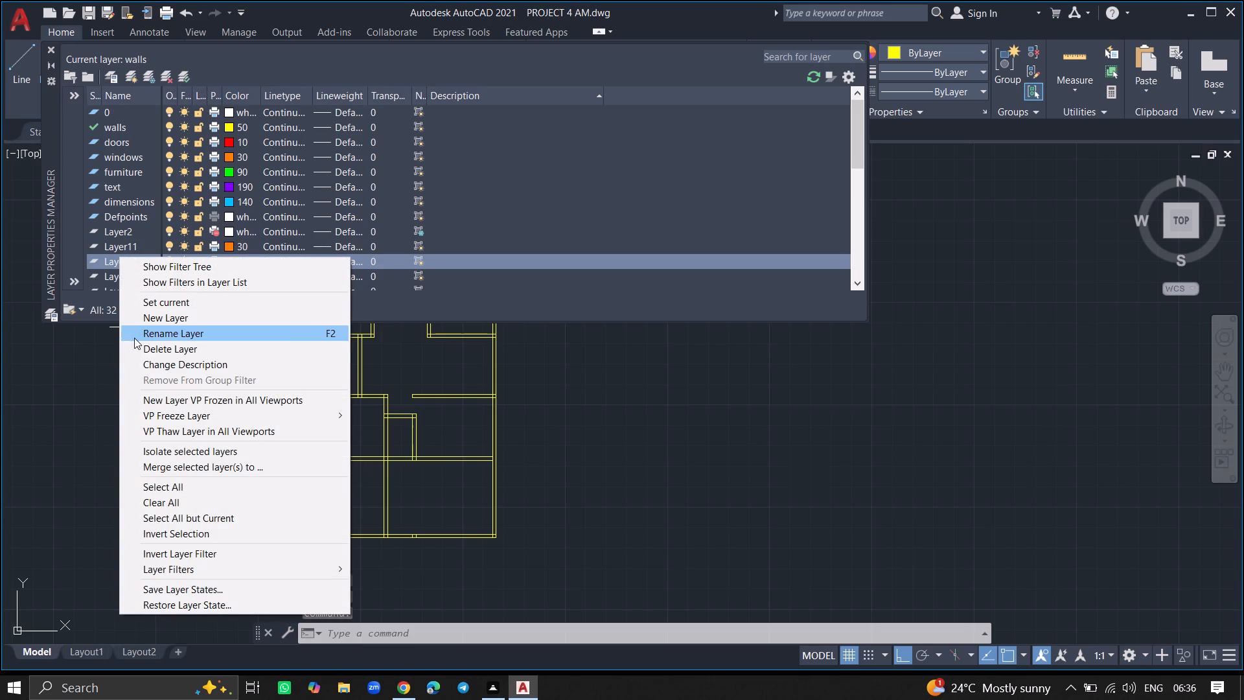
pyautogui.doubleClick(134, 342)
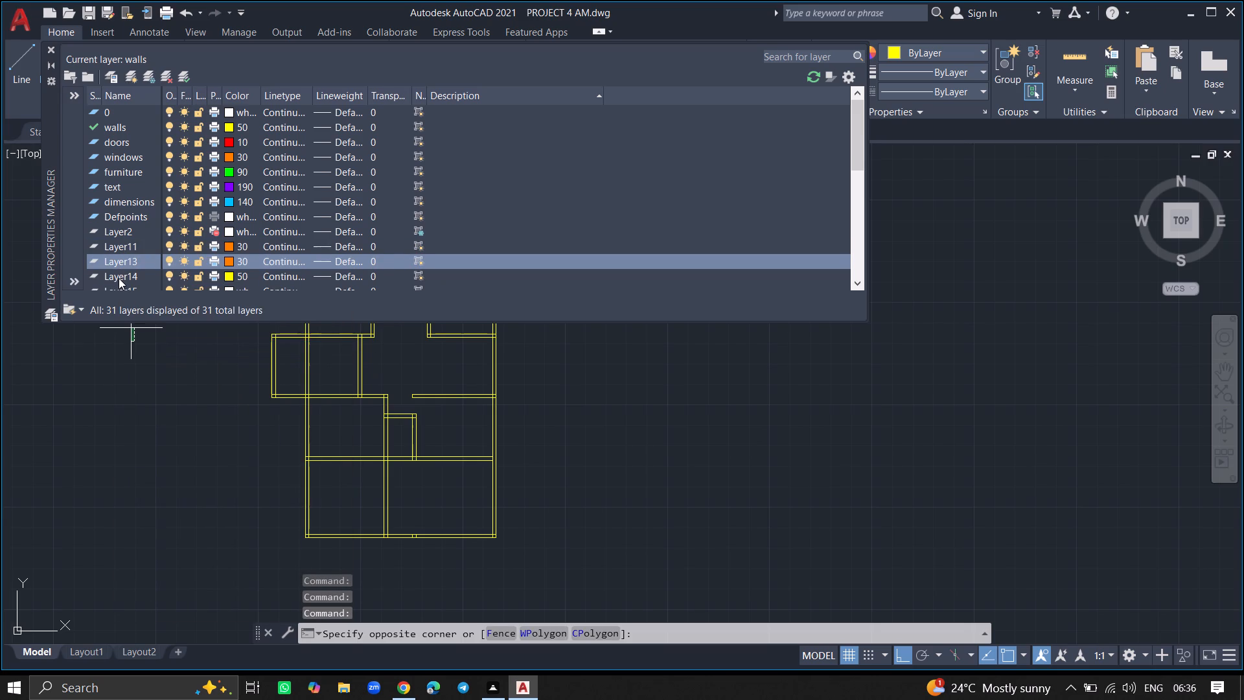
# Cancel the pending selection window in the drawing and delete the surplus layers Layer2, Layer14 and Layer16.
pyautogui.click(119, 278)
pyautogui.rightClick(119, 278)
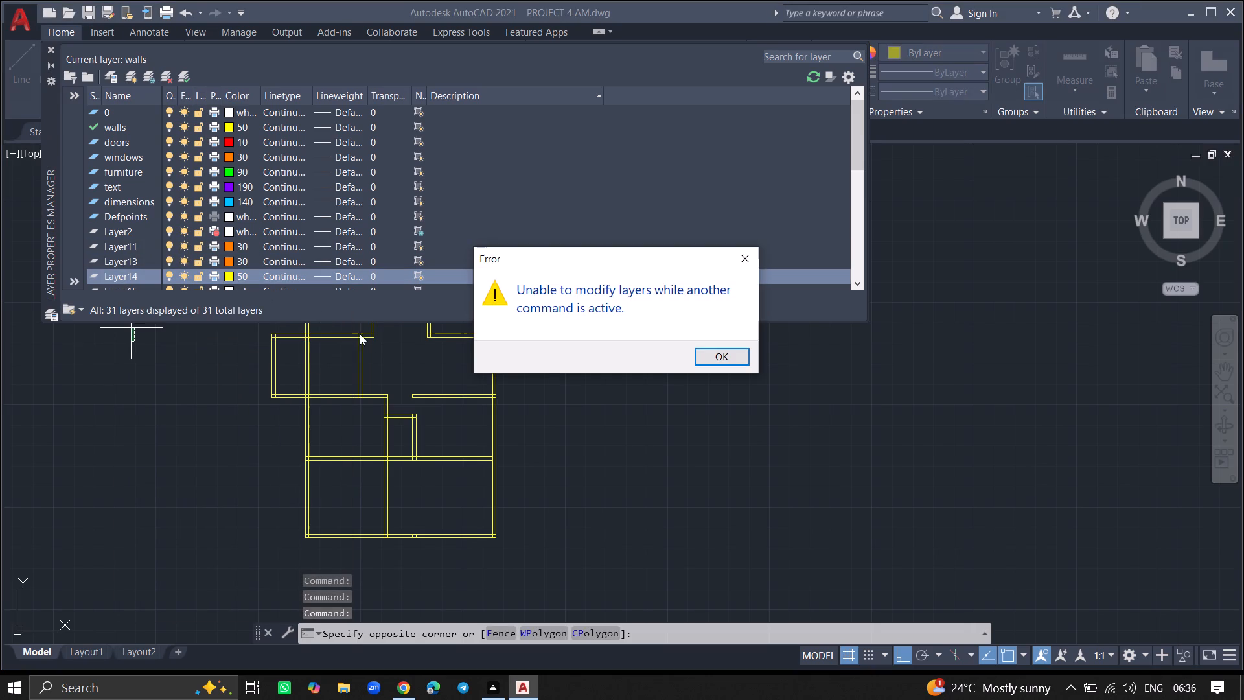
pyautogui.click(711, 353)
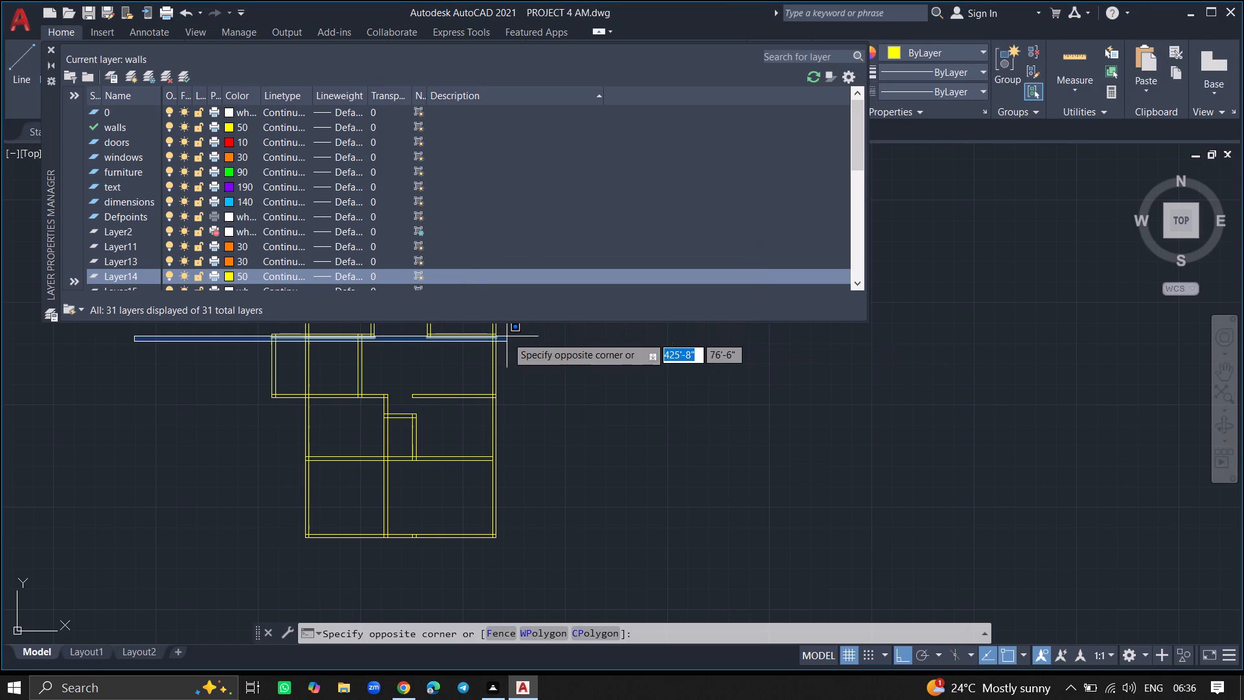
pyautogui.press('Escape')
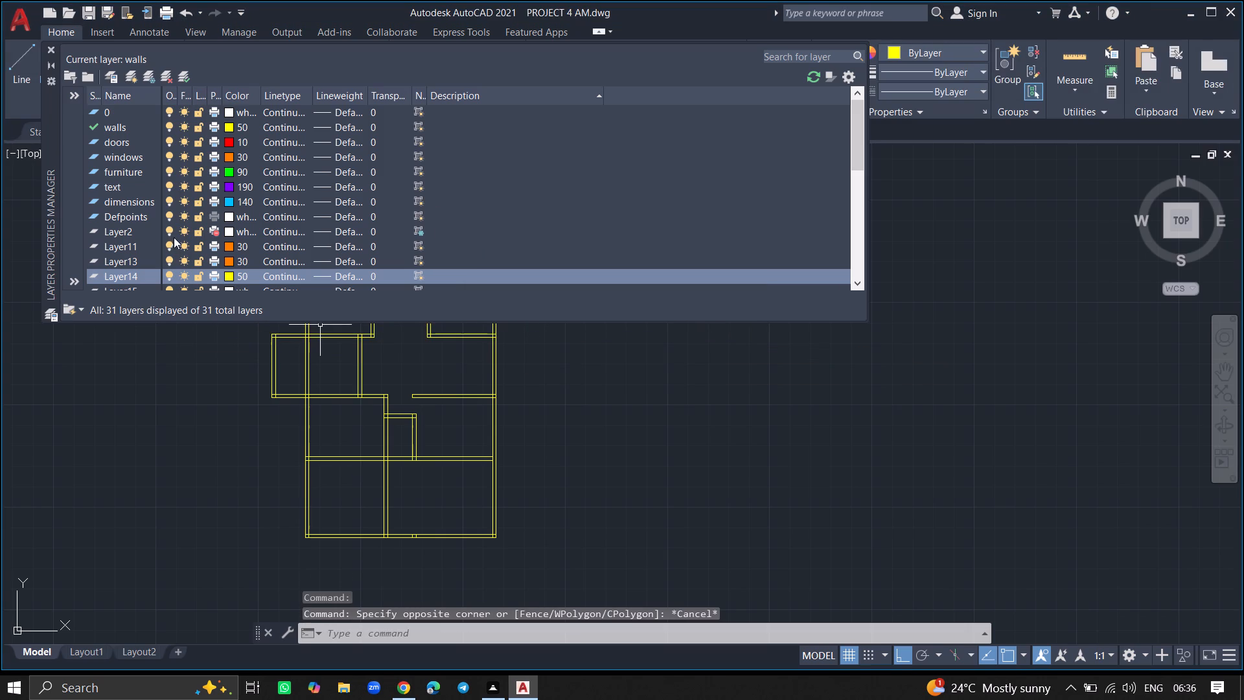
pyautogui.click(130, 227)
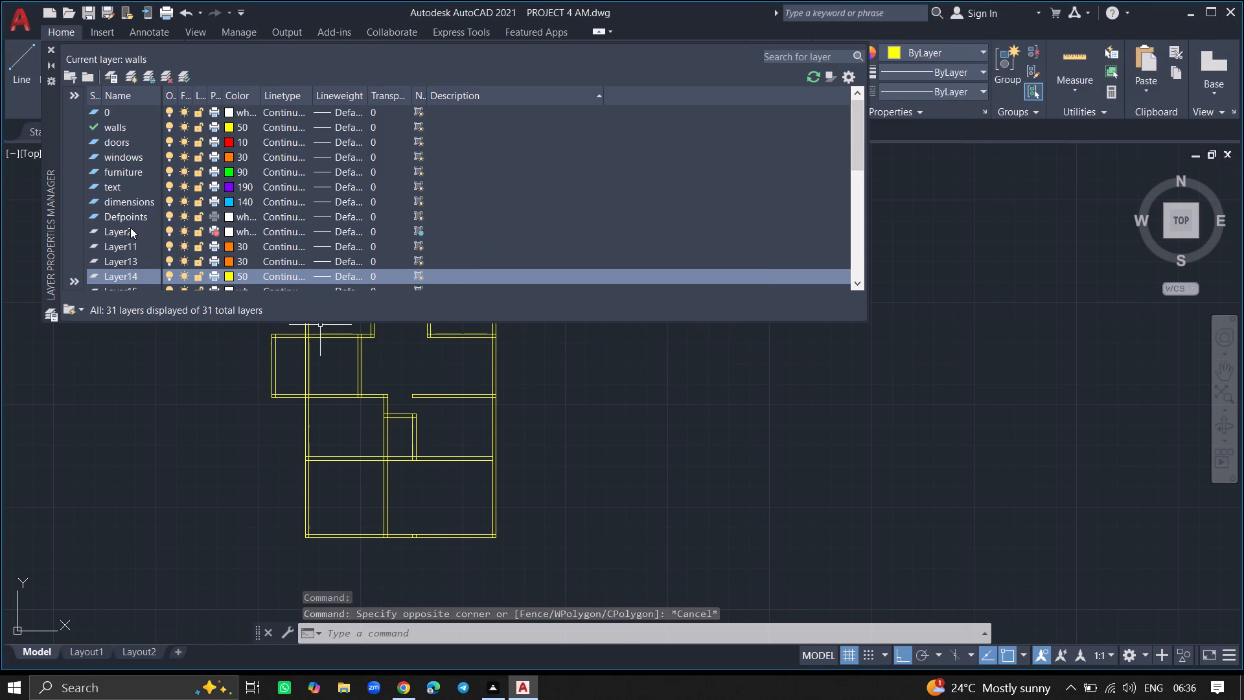
pyautogui.rightClick(130, 227)
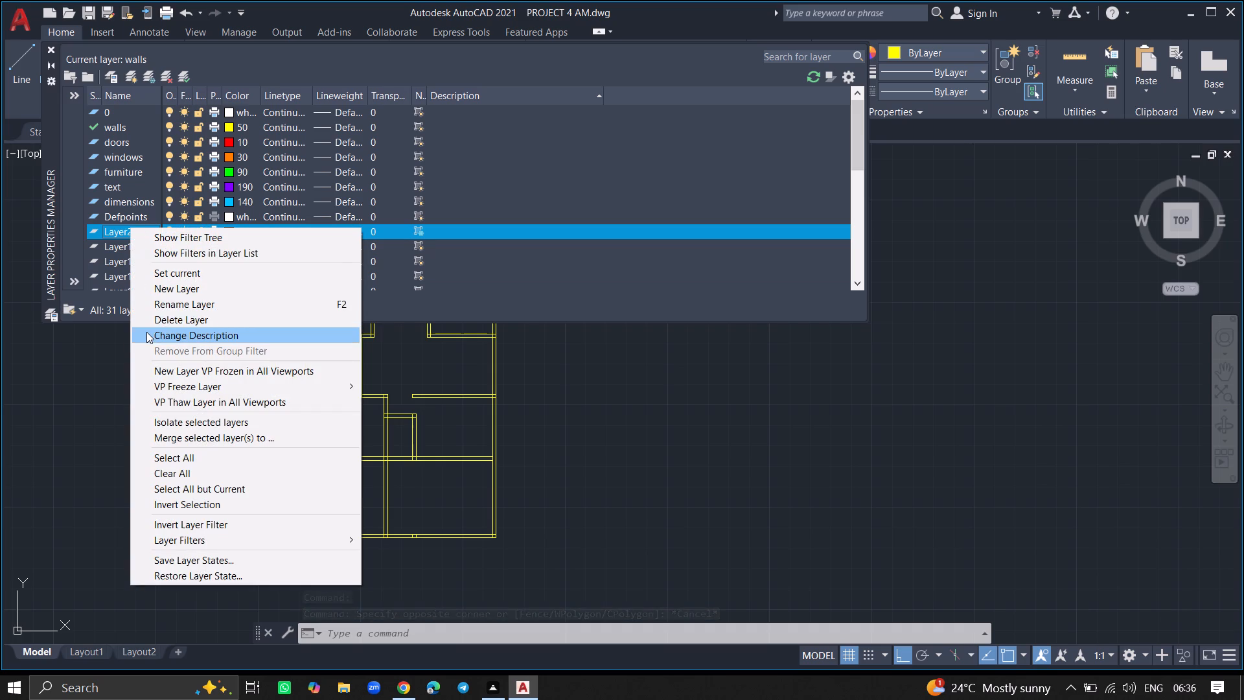
pyautogui.click(146, 325)
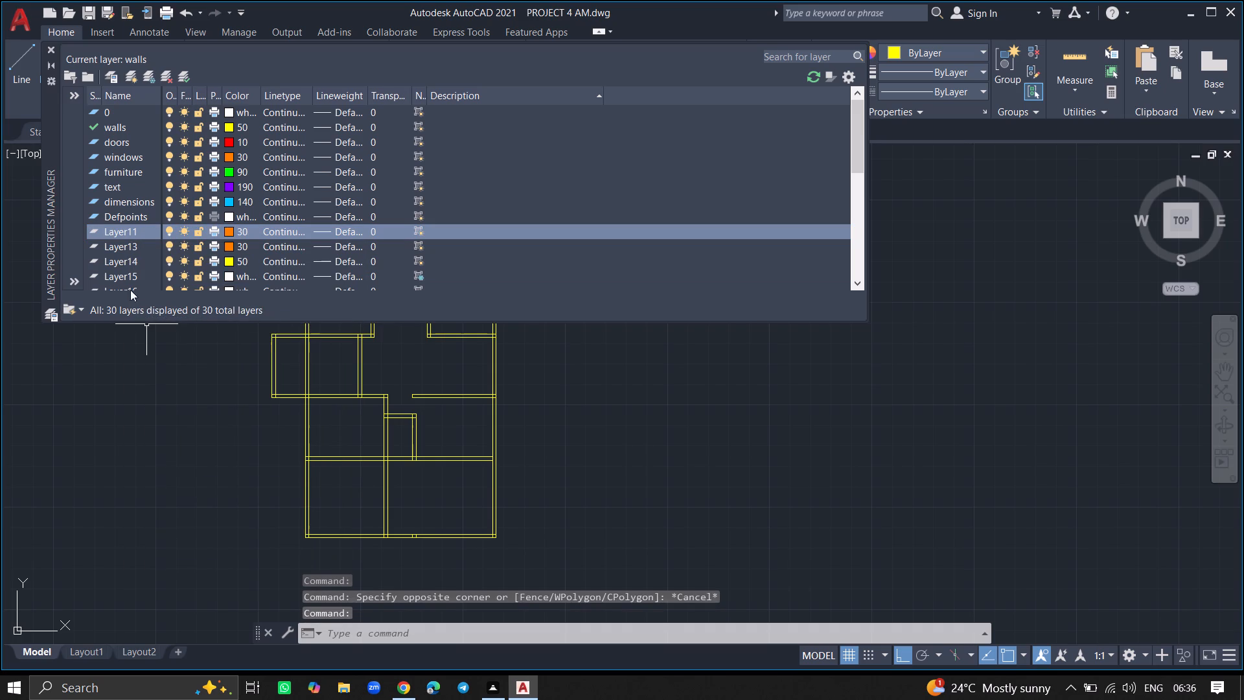
pyautogui.click(126, 259)
pyautogui.rightClick(126, 259)
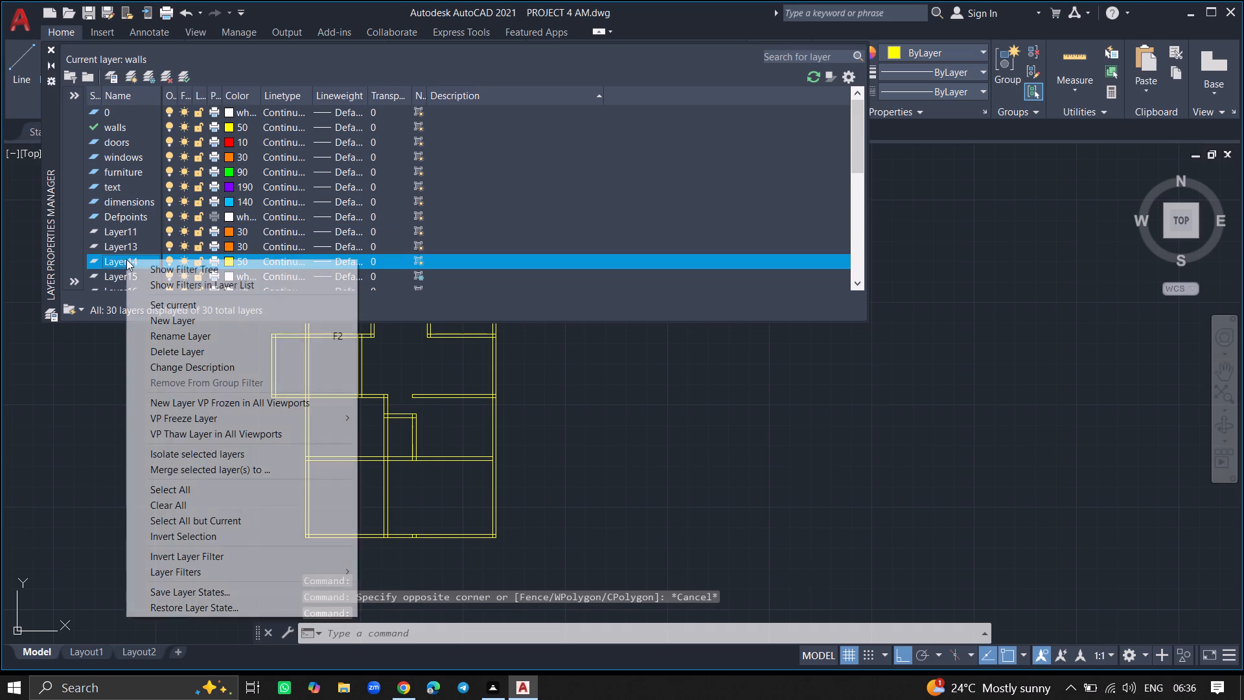
pyautogui.click(137, 358)
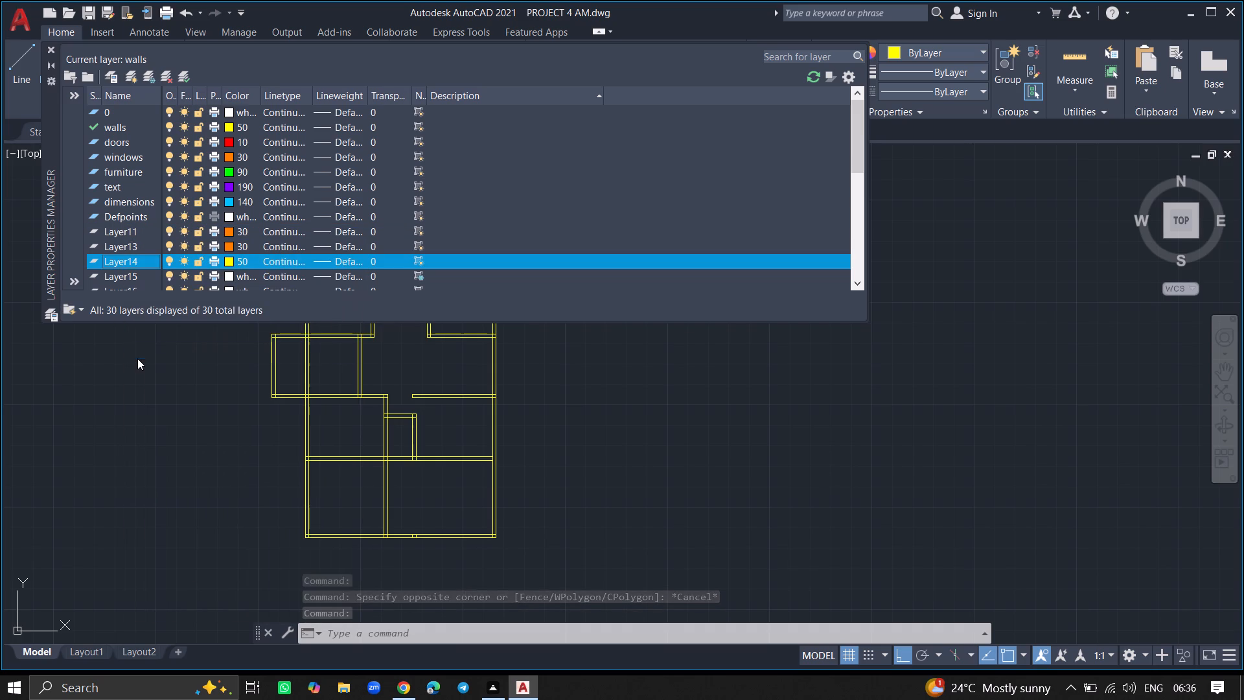
pyautogui.click(115, 279)
pyautogui.rightClick(115, 279)
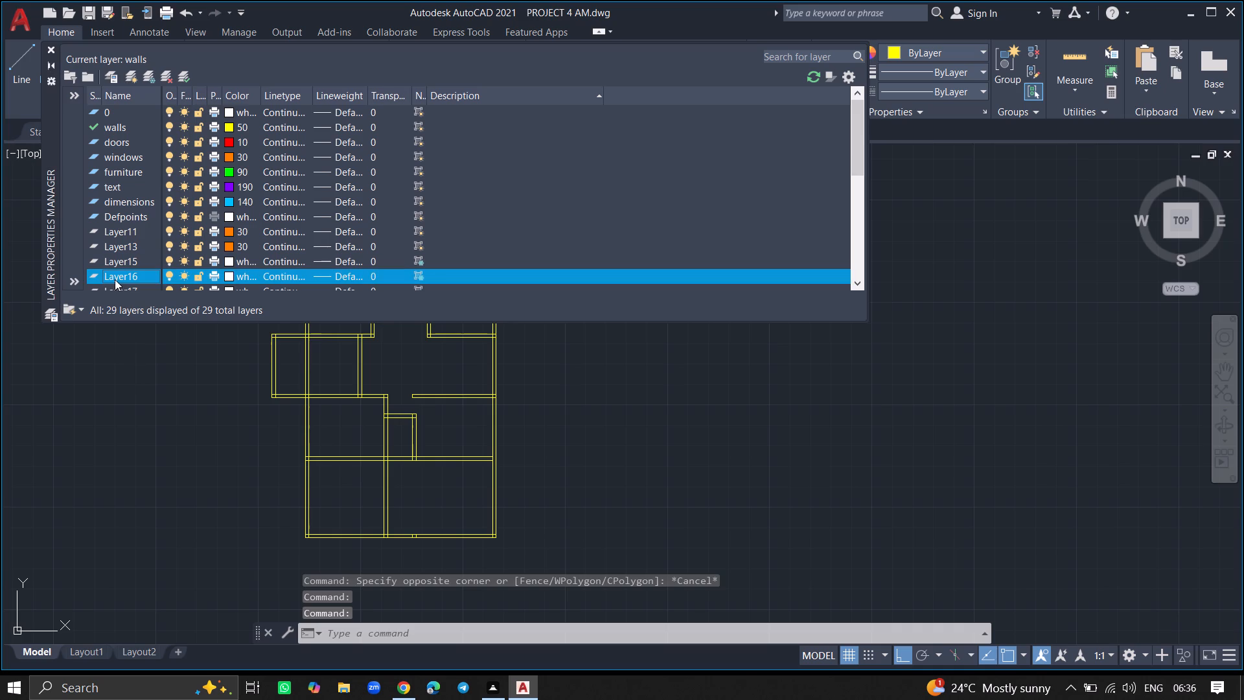
pyautogui.click(121, 377)
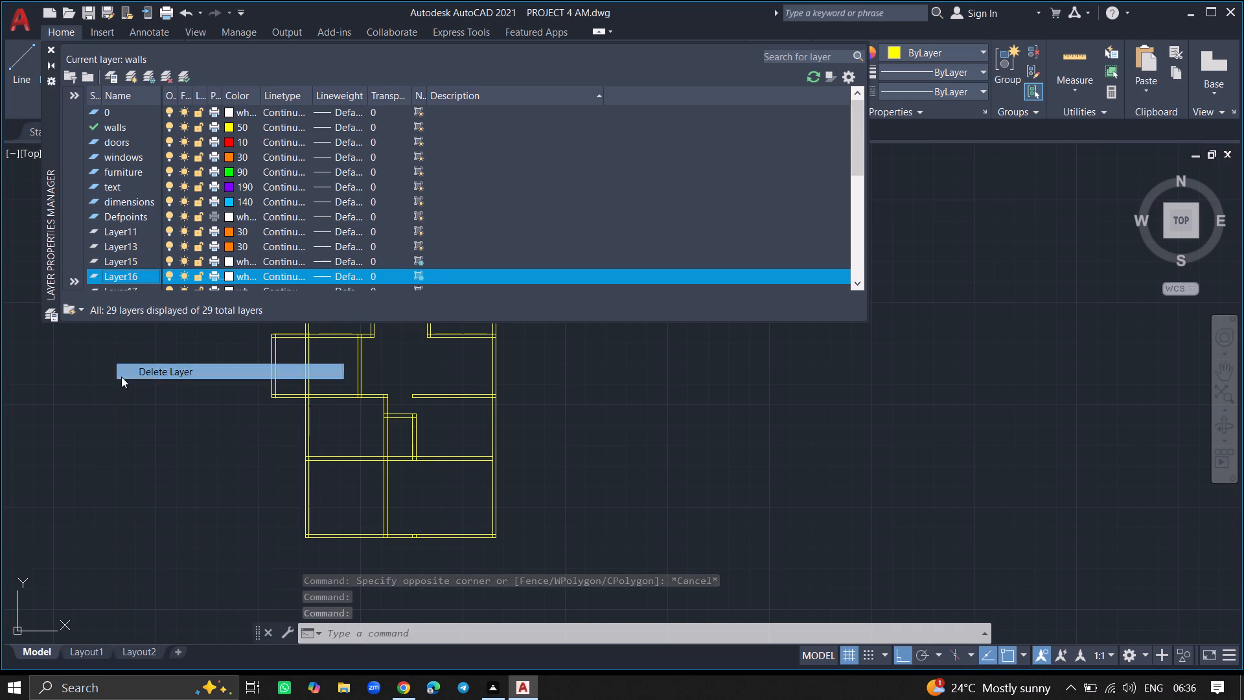
# Delete the surplus layers Layer17, Layer19 and Layer20 from the drawing's layer list.
pyautogui.rightClick(95, 283)
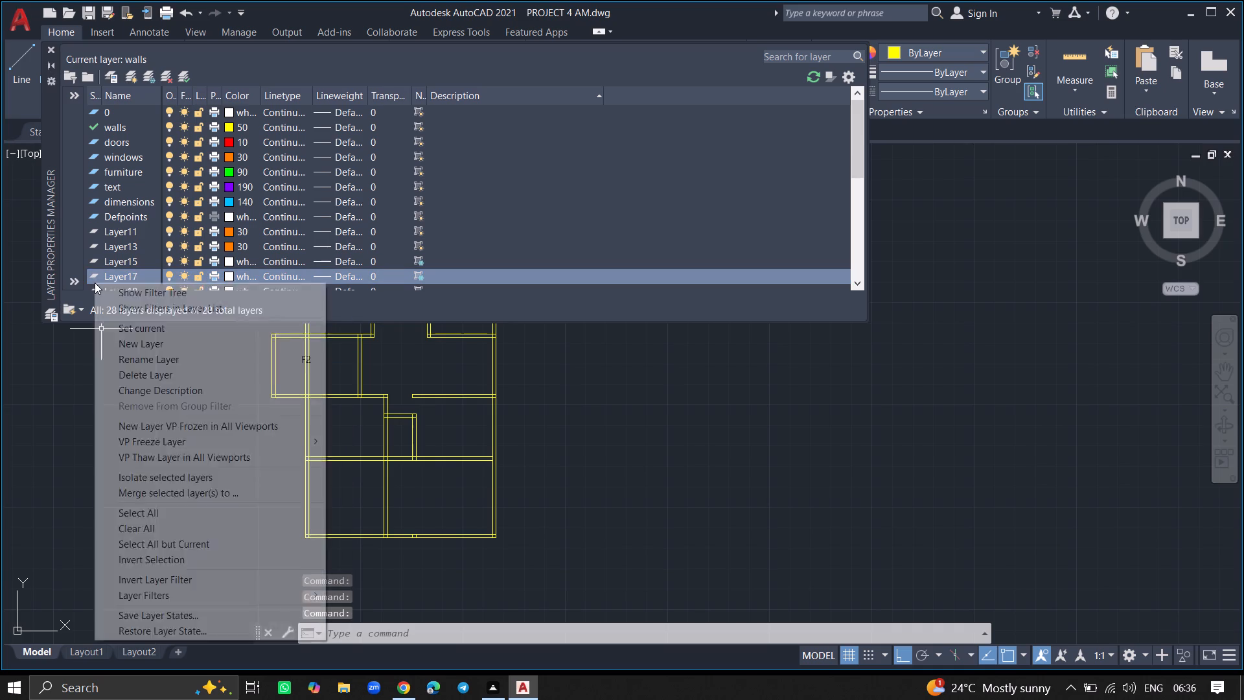
pyautogui.click(106, 381)
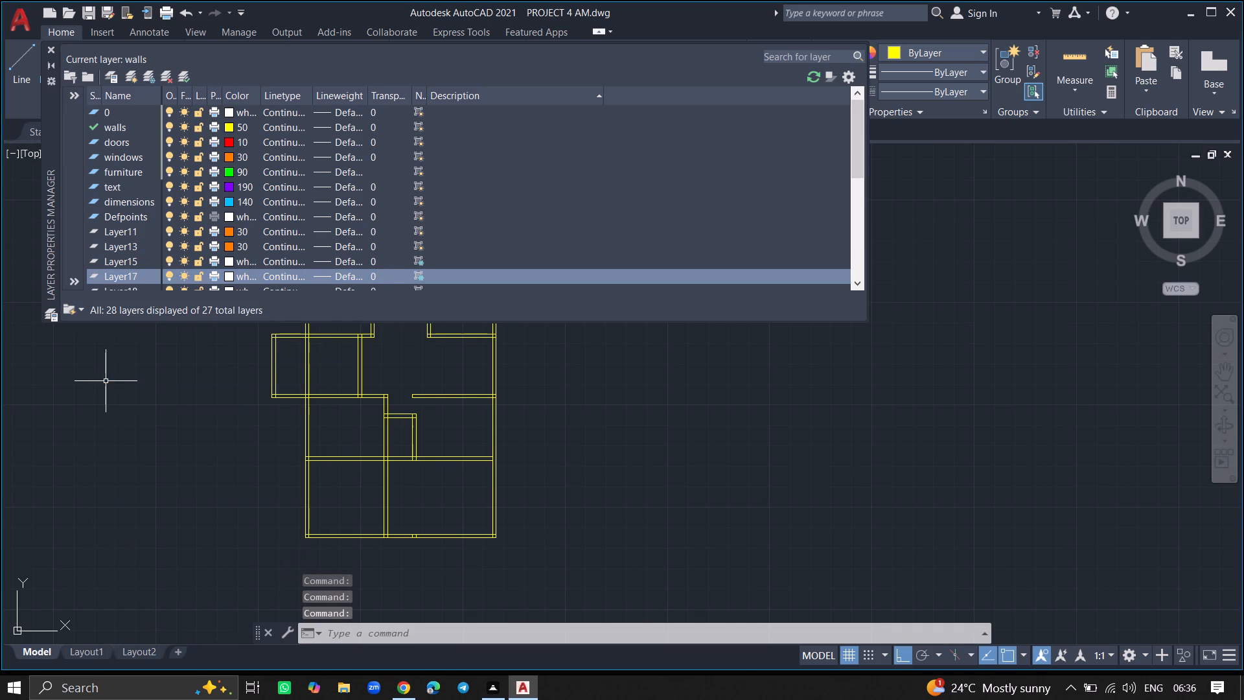
pyautogui.rightClick(97, 286)
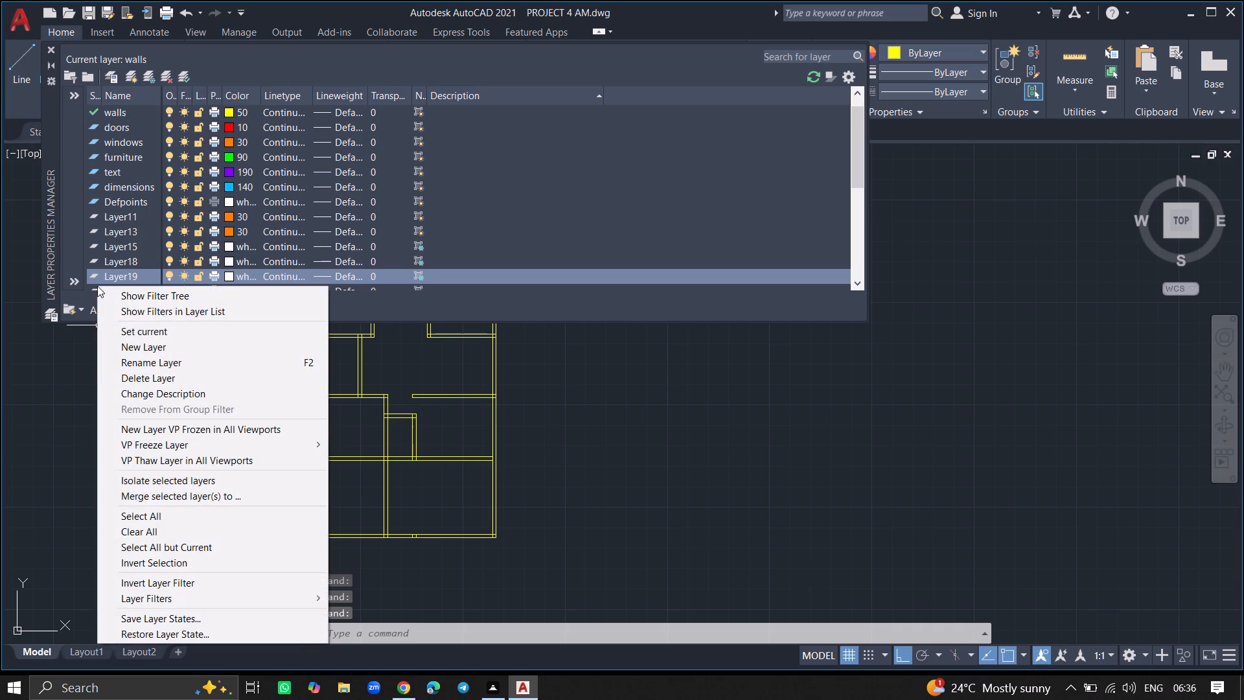
pyautogui.click(115, 377)
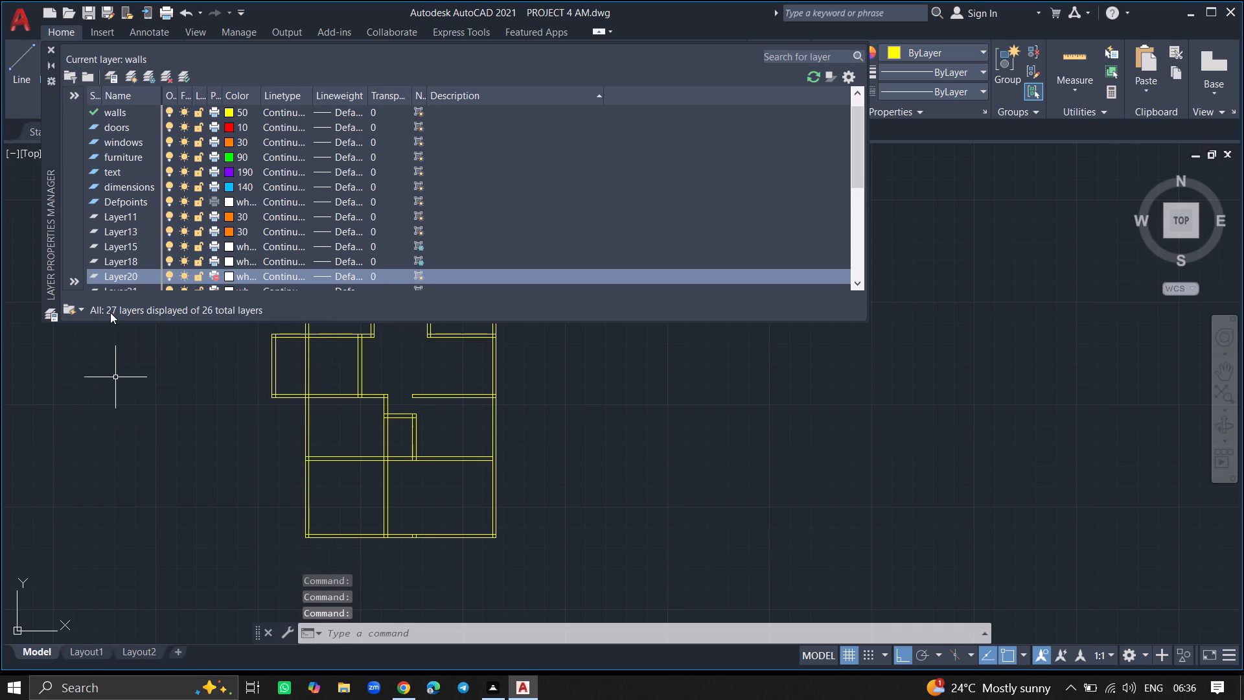
pyautogui.rightClick(110, 312)
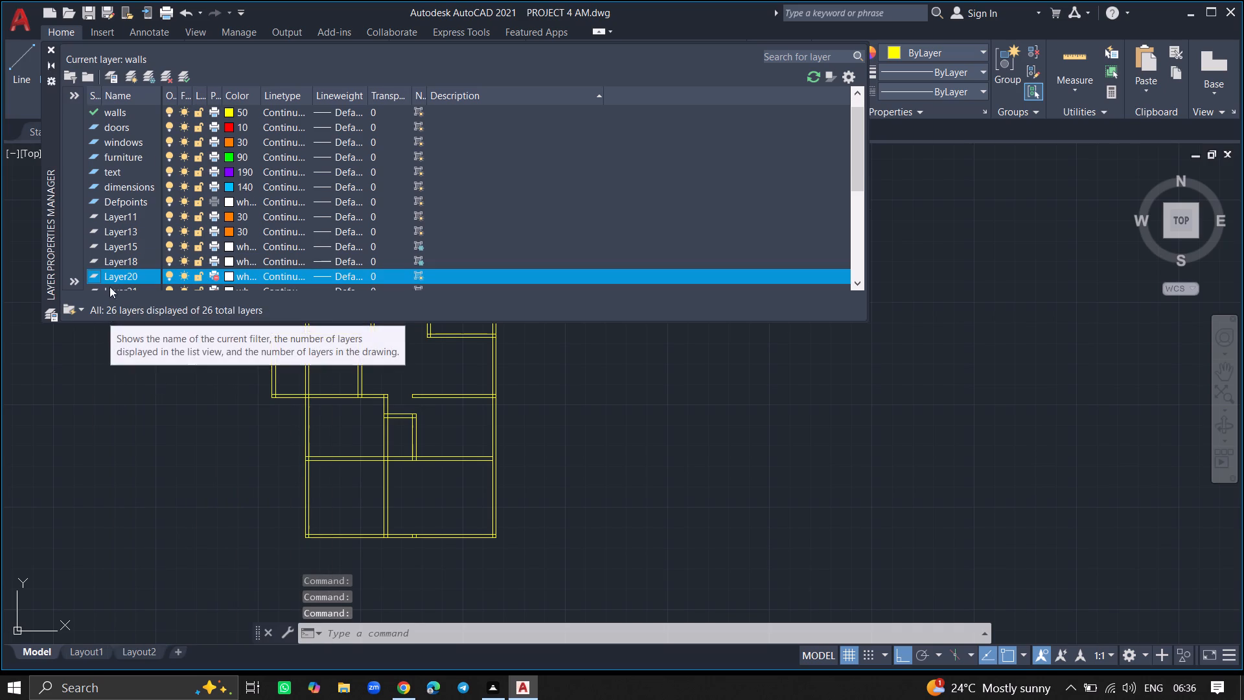
pyautogui.rightClick(111, 272)
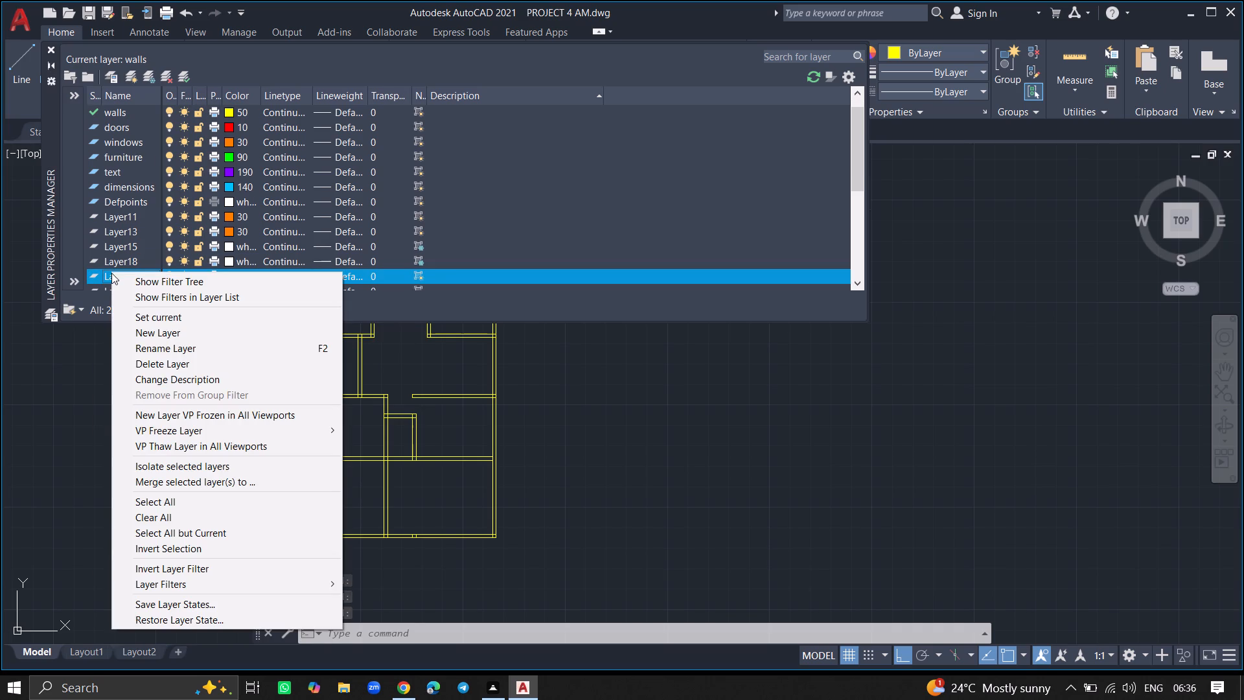
pyautogui.click(121, 359)
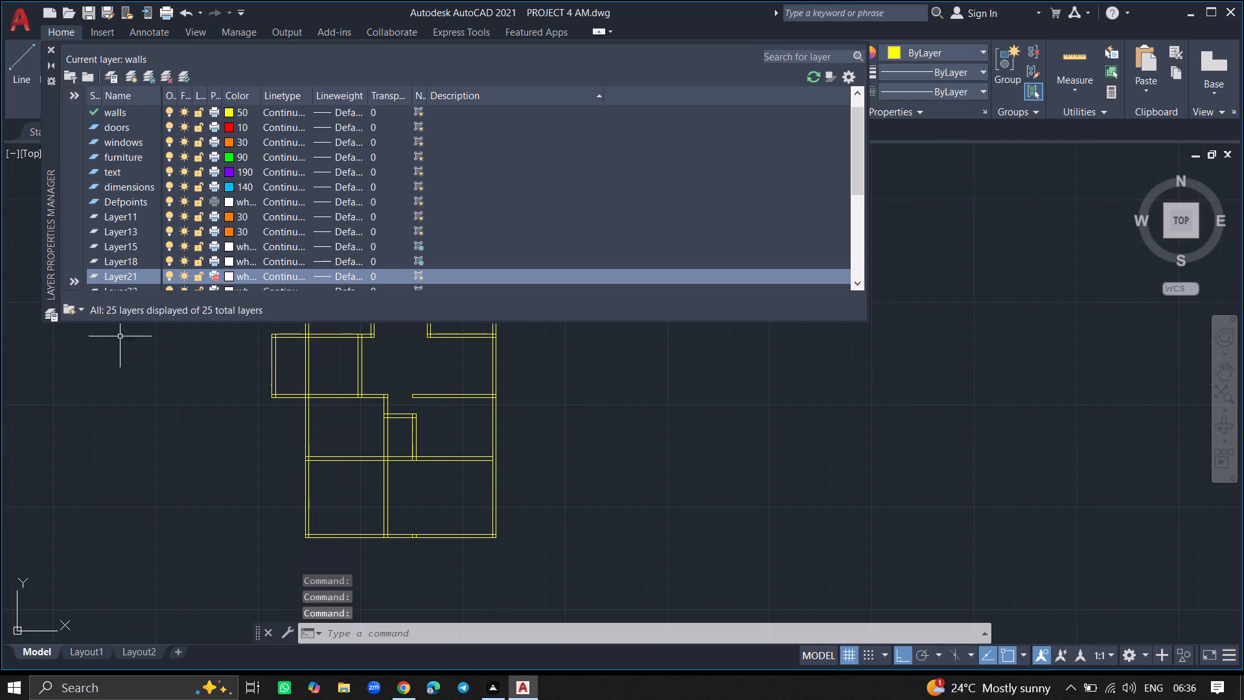
# Delete the surplus layers Layer21, Layer22, Layer23 and Layer24 from the drawing's layer list.
pyautogui.rightClick(117, 273)
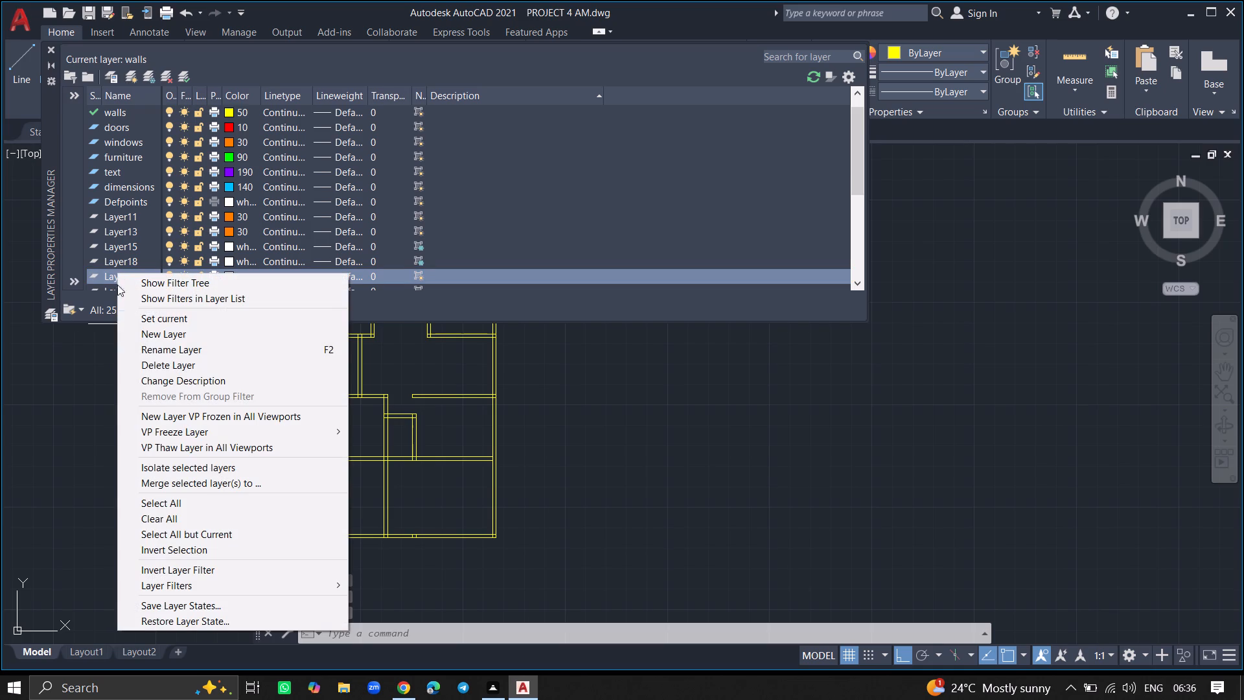
pyautogui.click(126, 362)
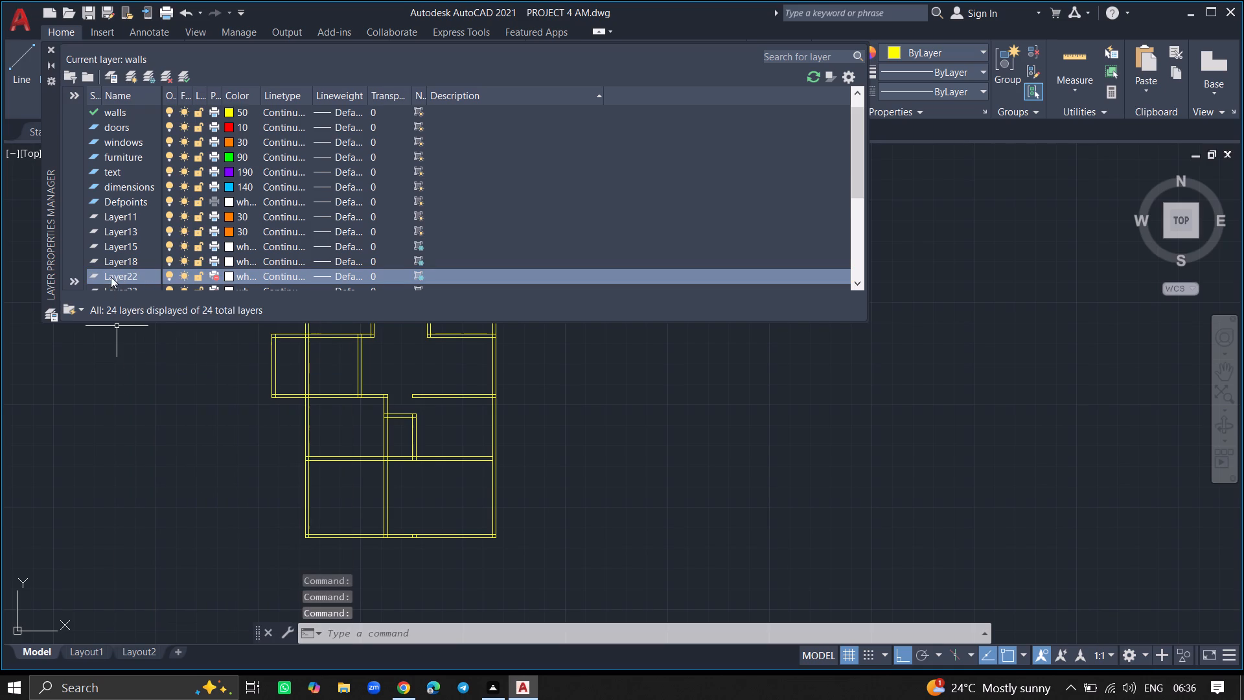
pyautogui.rightClick(111, 273)
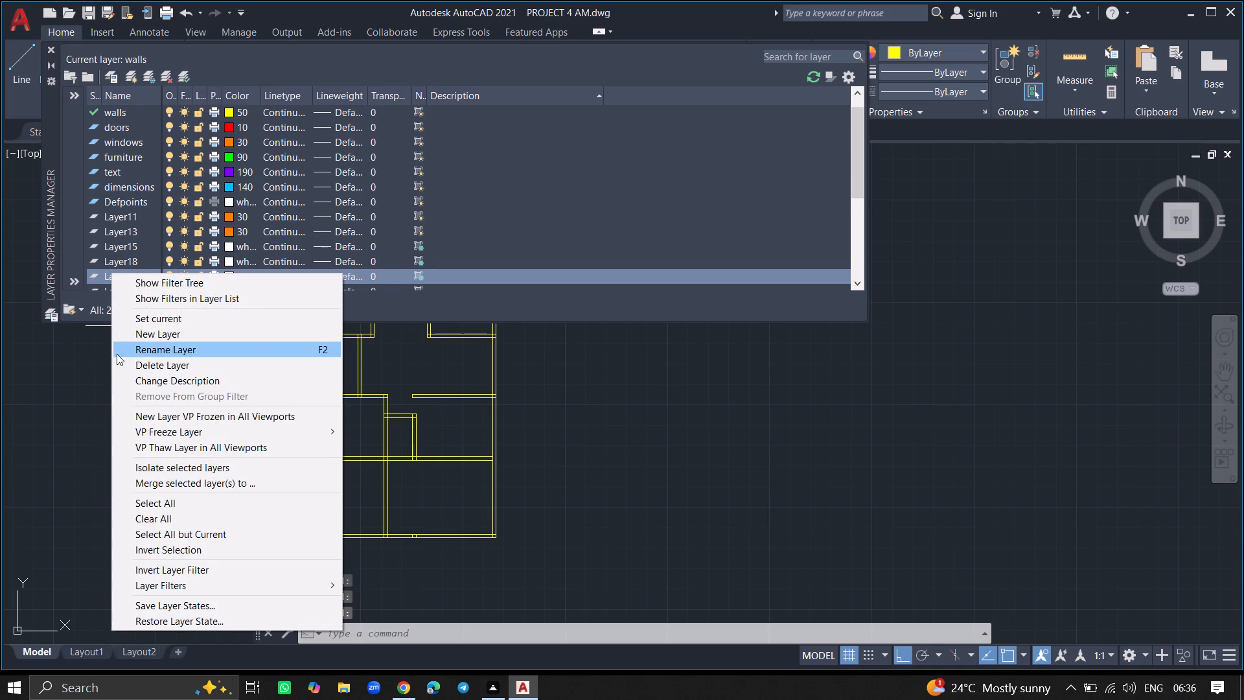
pyautogui.click(117, 364)
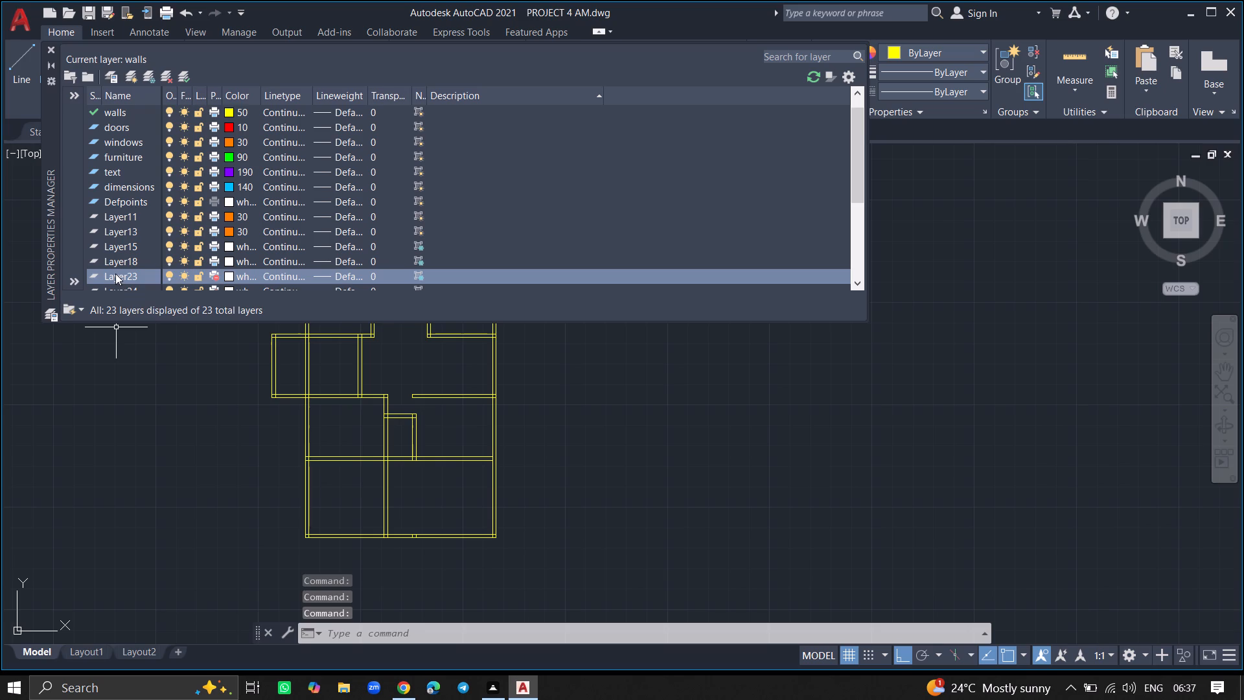
pyautogui.rightClick(115, 274)
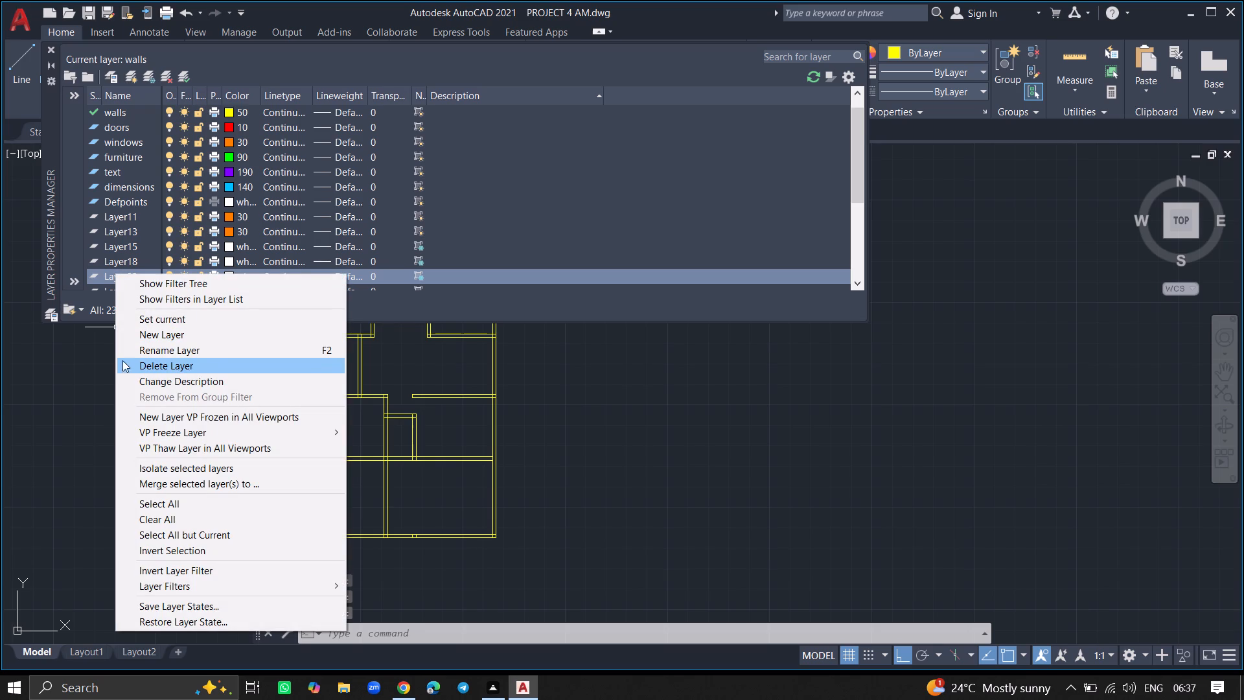
pyautogui.click(124, 365)
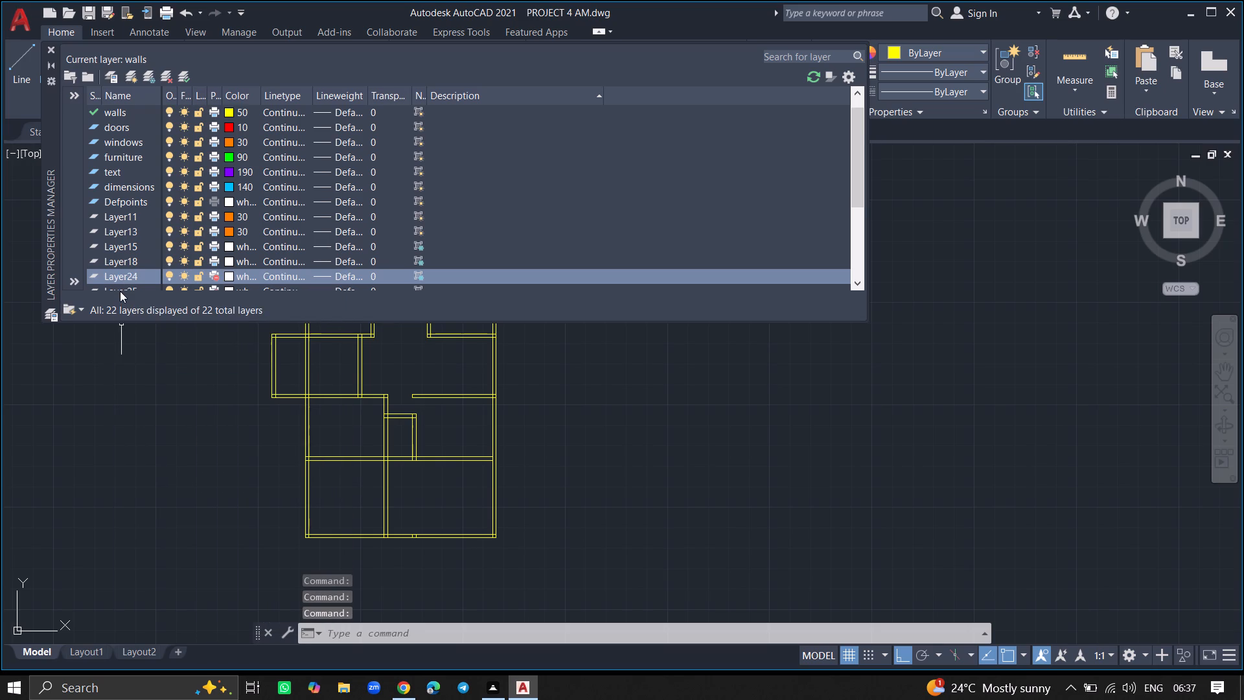
pyautogui.rightClick(120, 291)
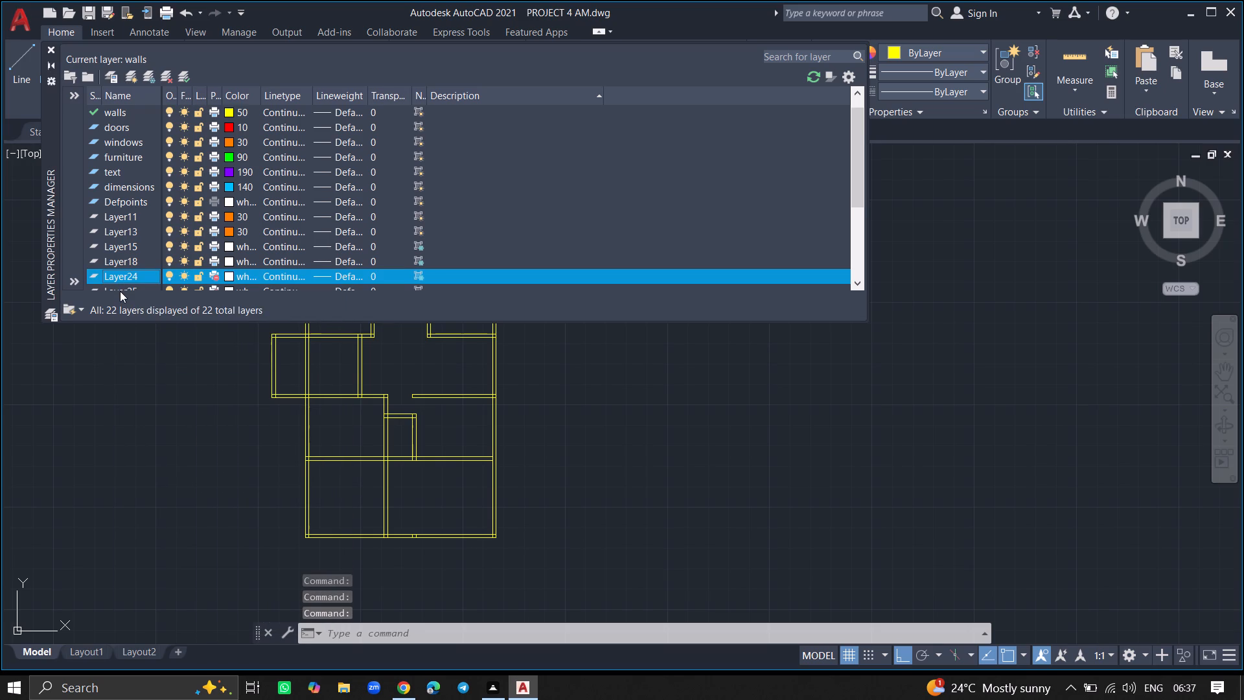
pyautogui.rightClick(119, 271)
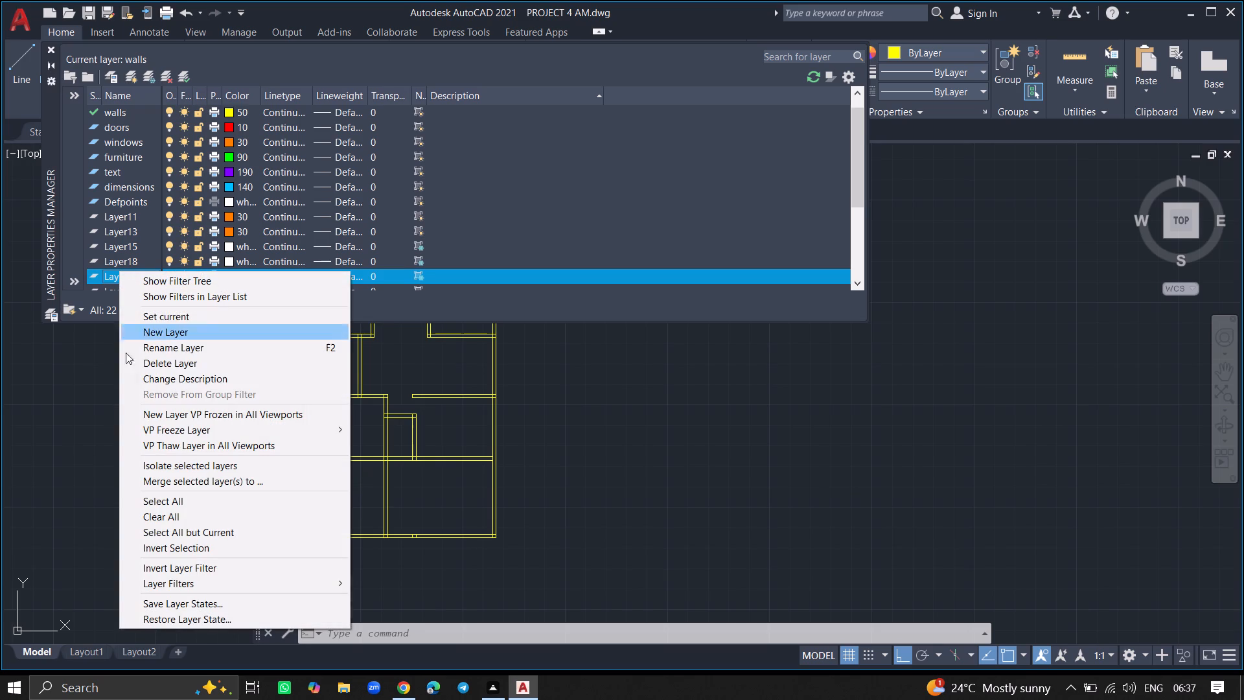
pyautogui.click(124, 362)
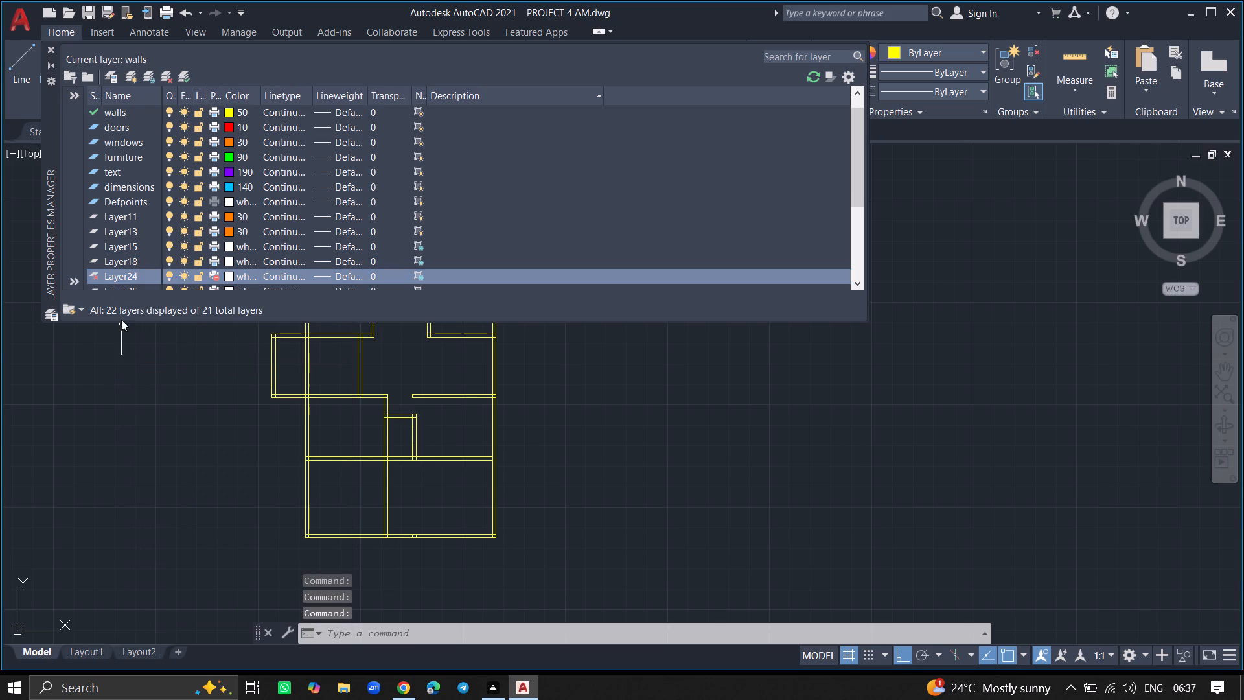
# Delete the surplus layers Layer18, Layer25 and Layer27 from the drawing's layer list.
pyautogui.rightClick(121, 266)
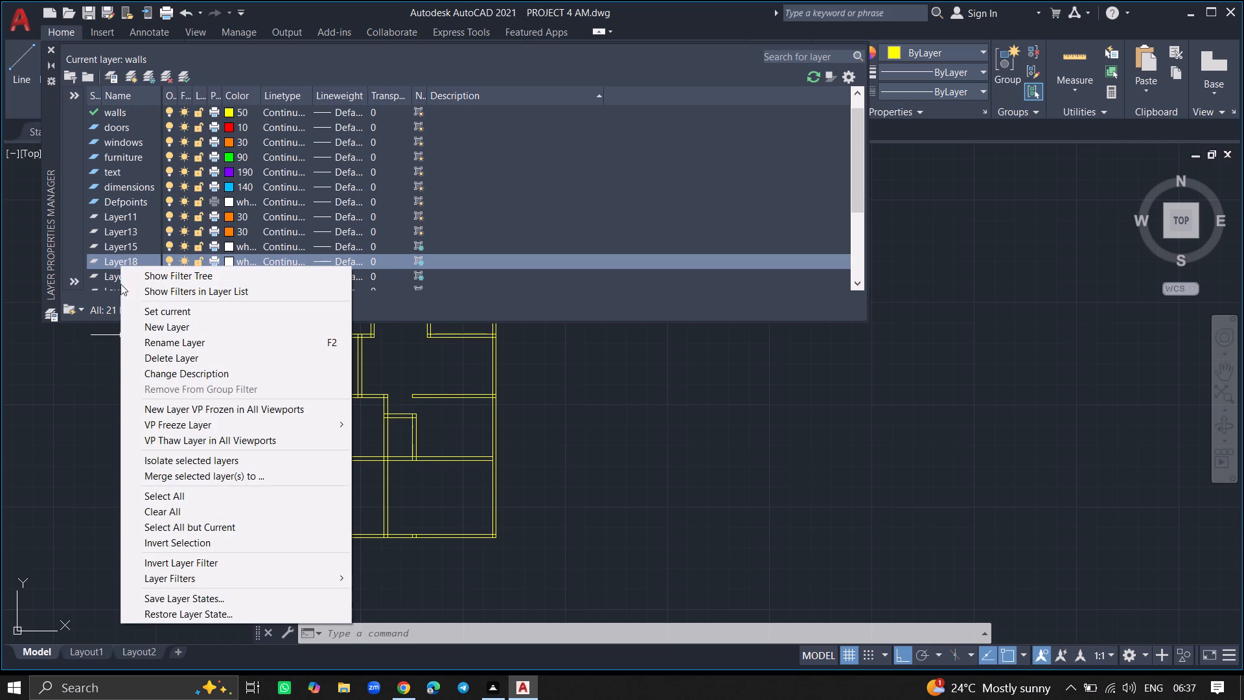
pyautogui.click(133, 353)
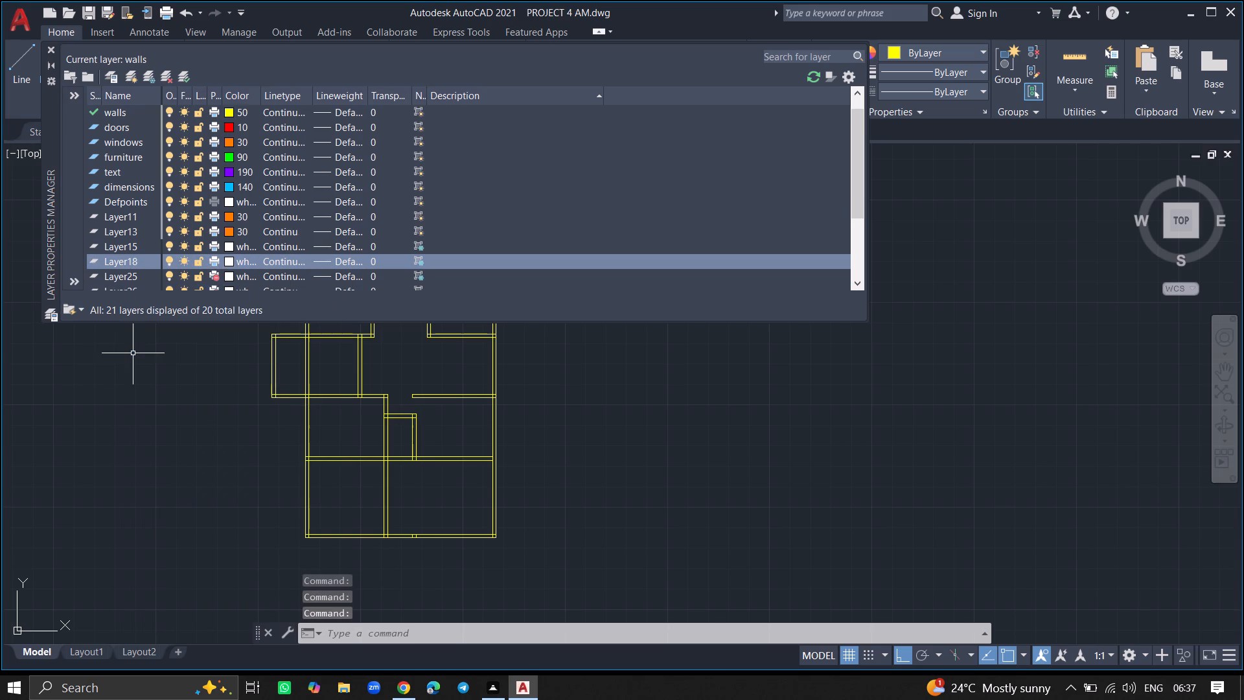
pyautogui.rightClick(130, 292)
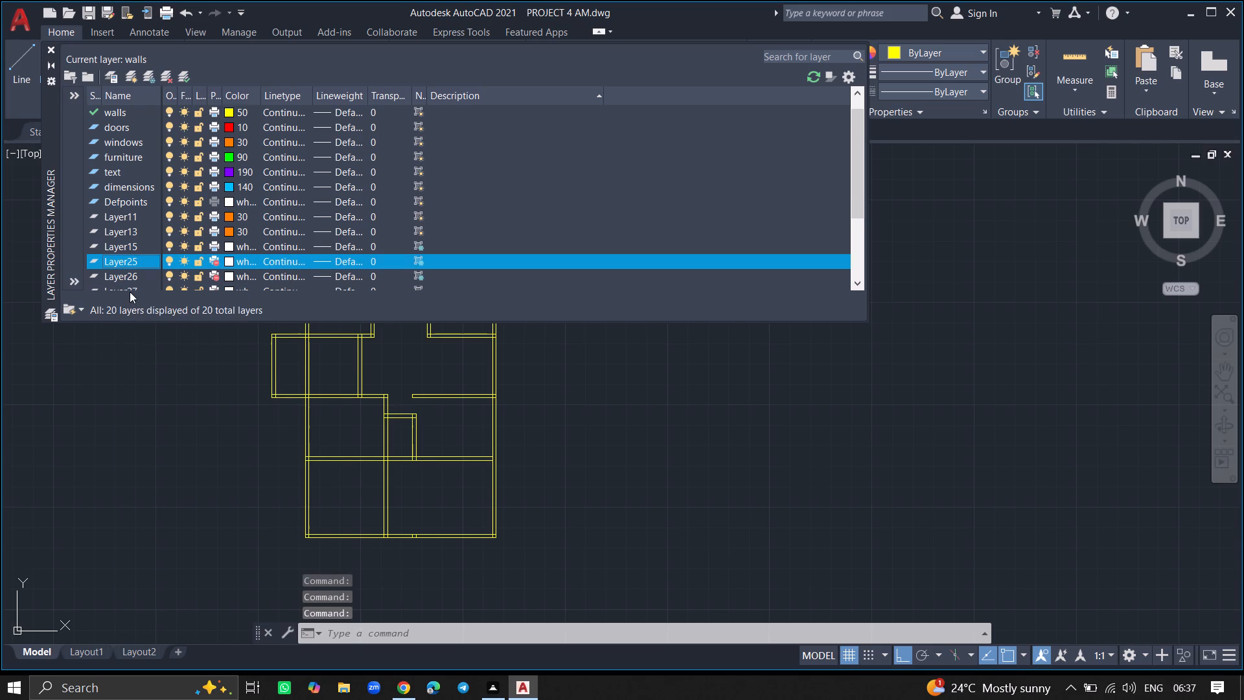
pyautogui.rightClick(127, 264)
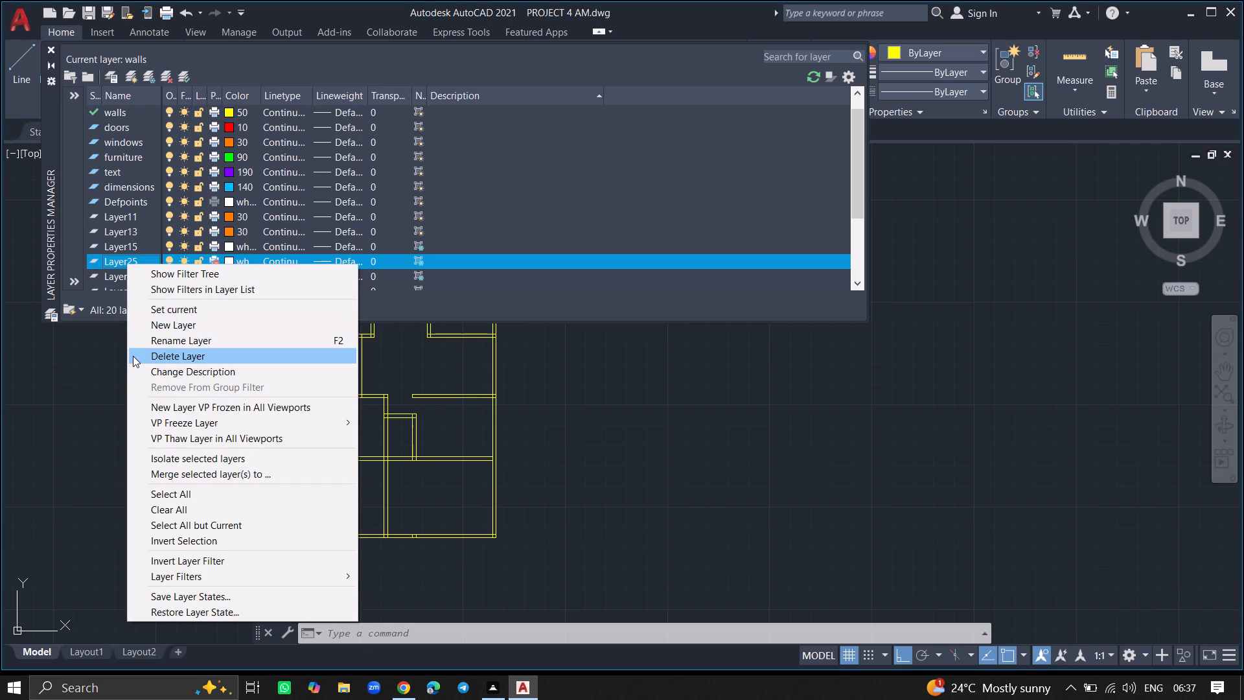
pyautogui.click(133, 356)
pyautogui.rightClick(123, 283)
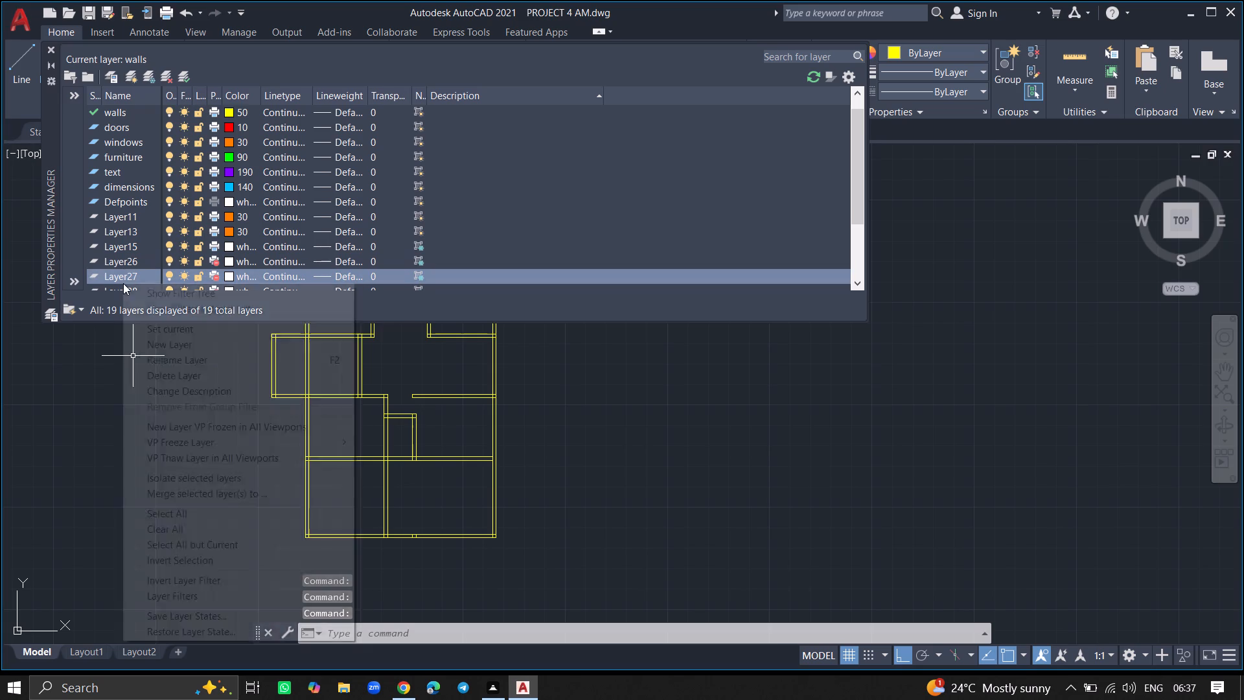
pyautogui.click(135, 369)
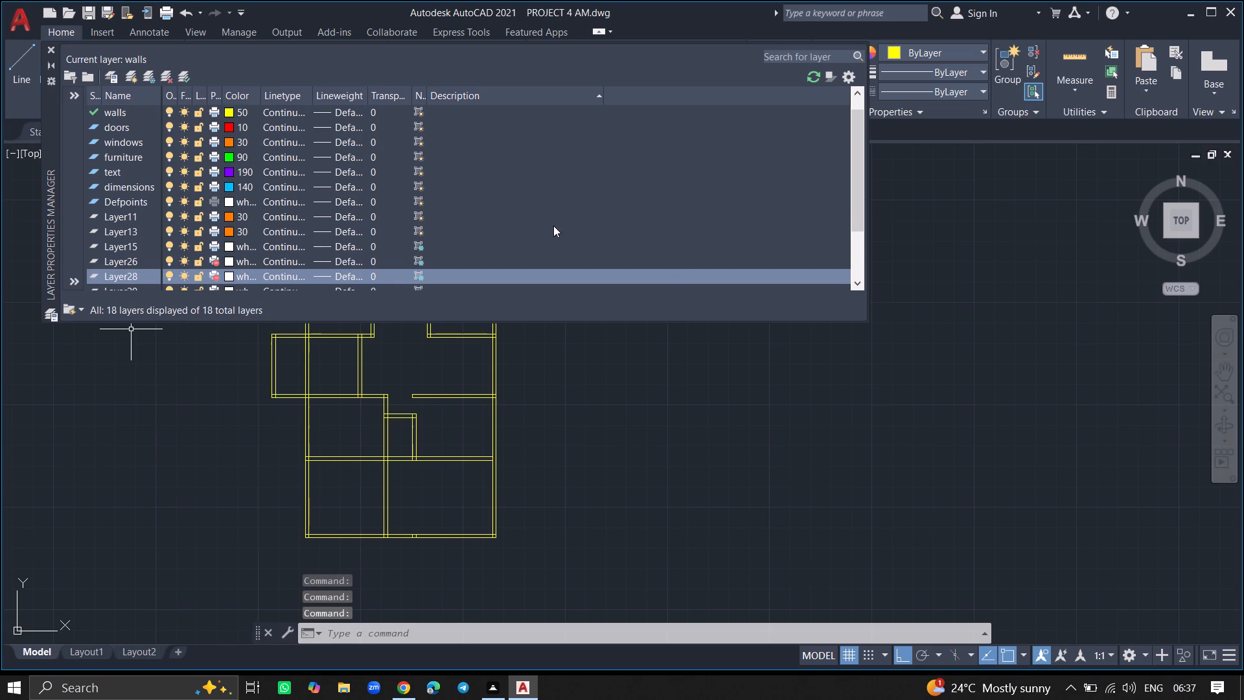
# Delete the surplus layer Layer33 at the end of the drawing's layer list.
pyautogui.tripleClick(857, 284)
pyautogui.tripleClick(857, 284)
pyautogui.tripleClick(857, 284)
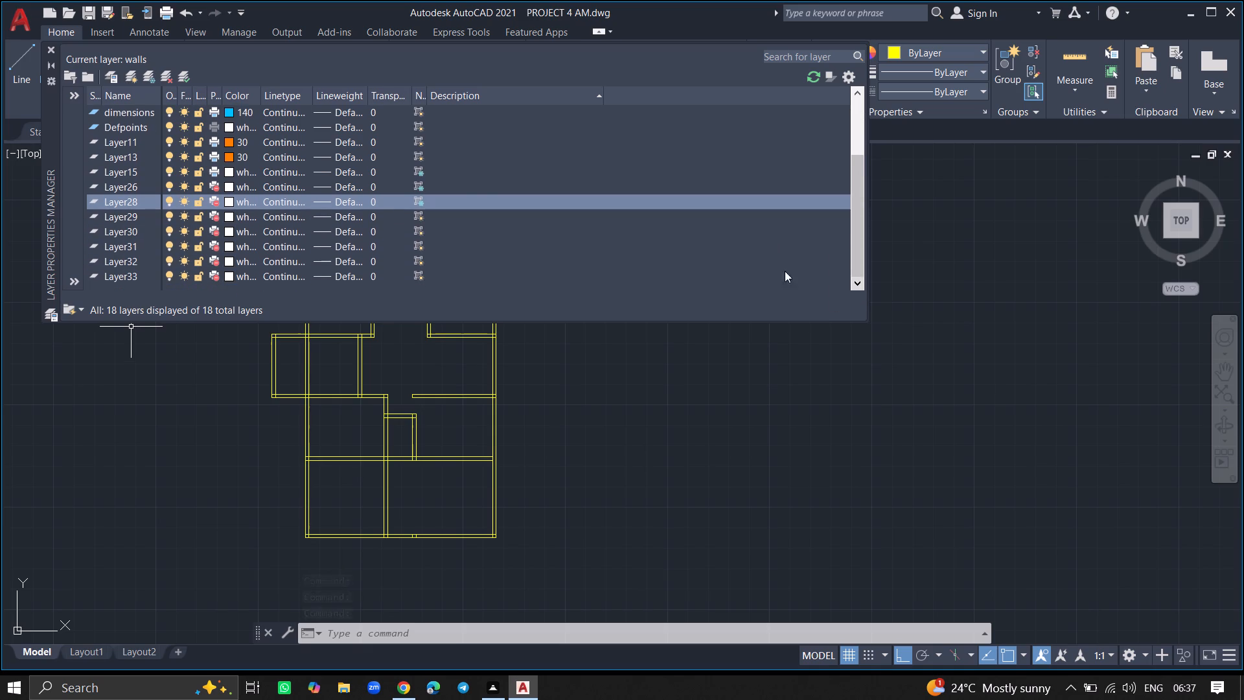
pyautogui.click(115, 279)
pyautogui.rightClick(115, 279)
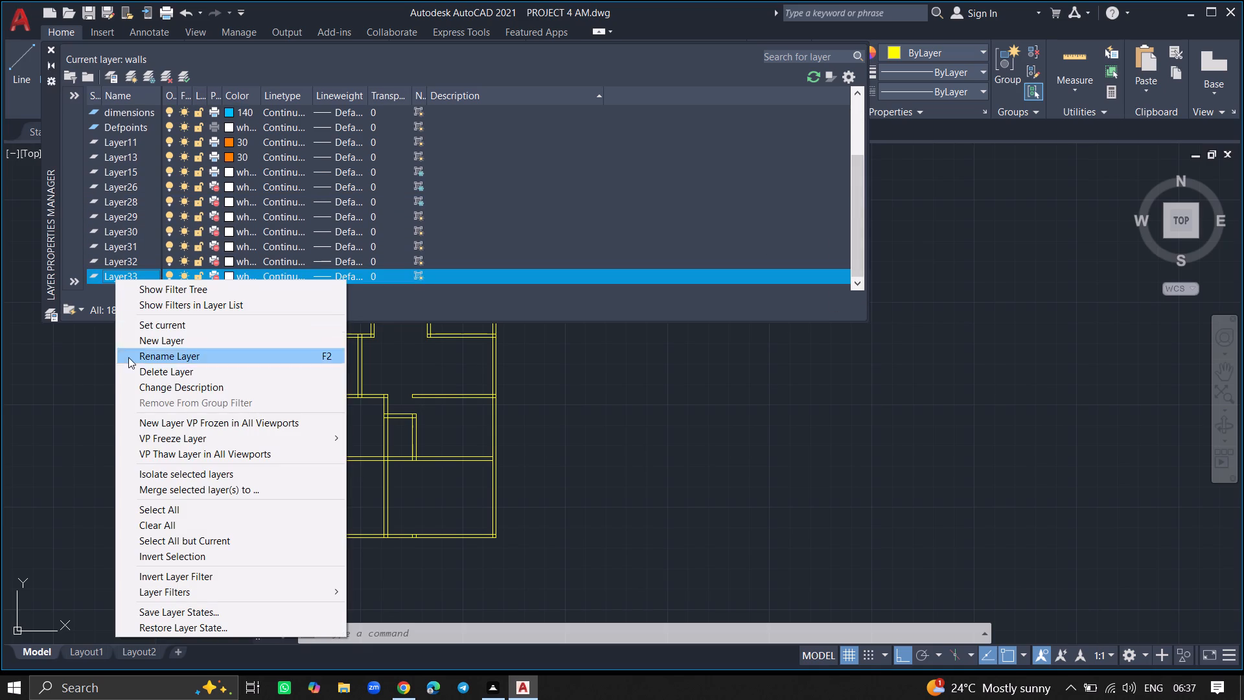
pyautogui.click(132, 377)
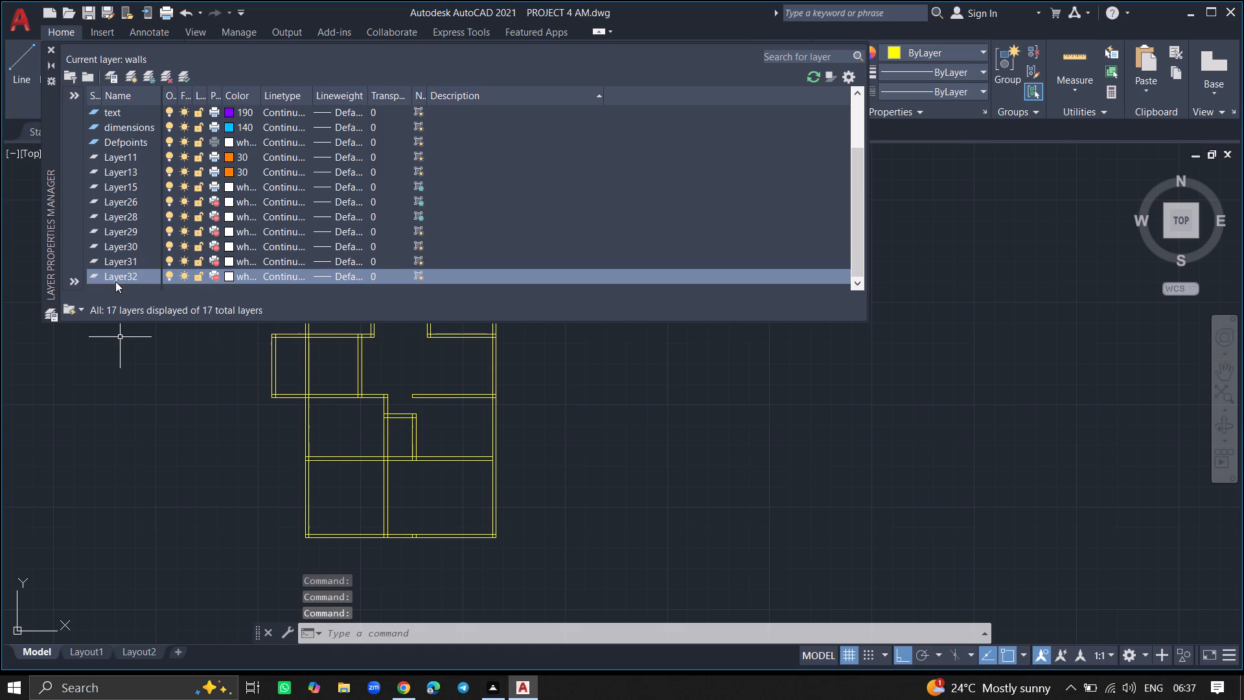
# Delete the surplus layers Layer32, Layer31, Layer30 and Layer29 from the drawing's layer list.
pyautogui.rightClick(115, 281)
pyautogui.click(131, 380)
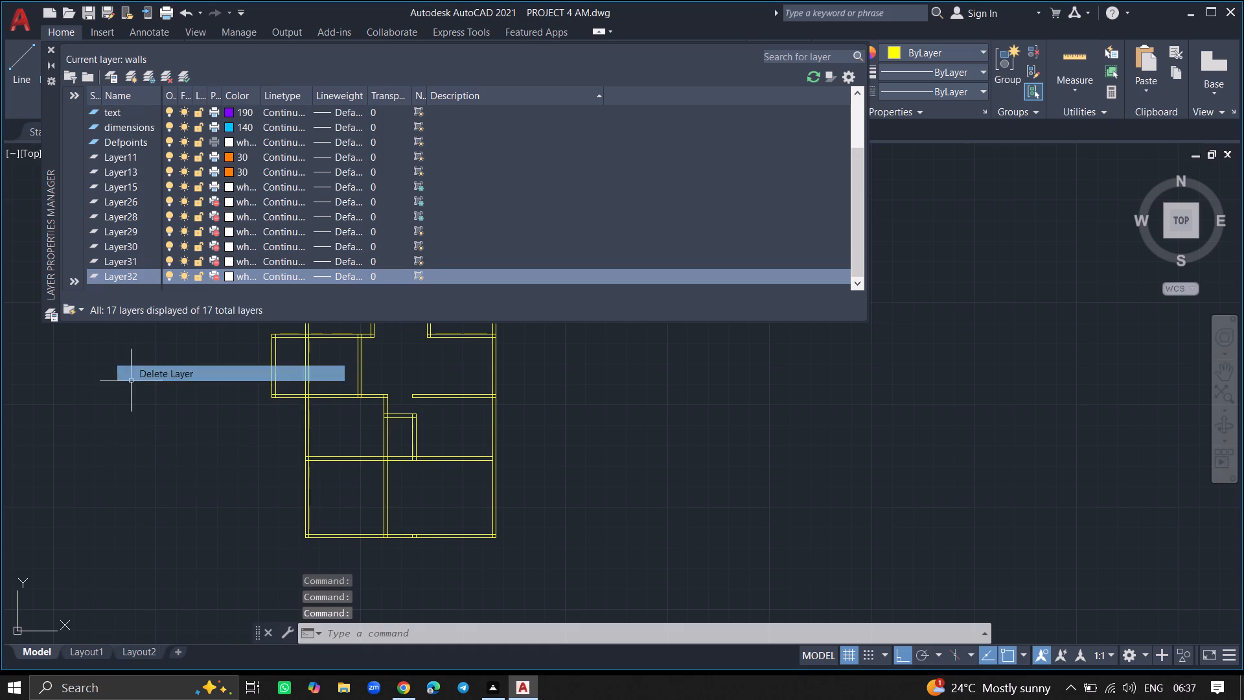
pyautogui.rightClick(124, 277)
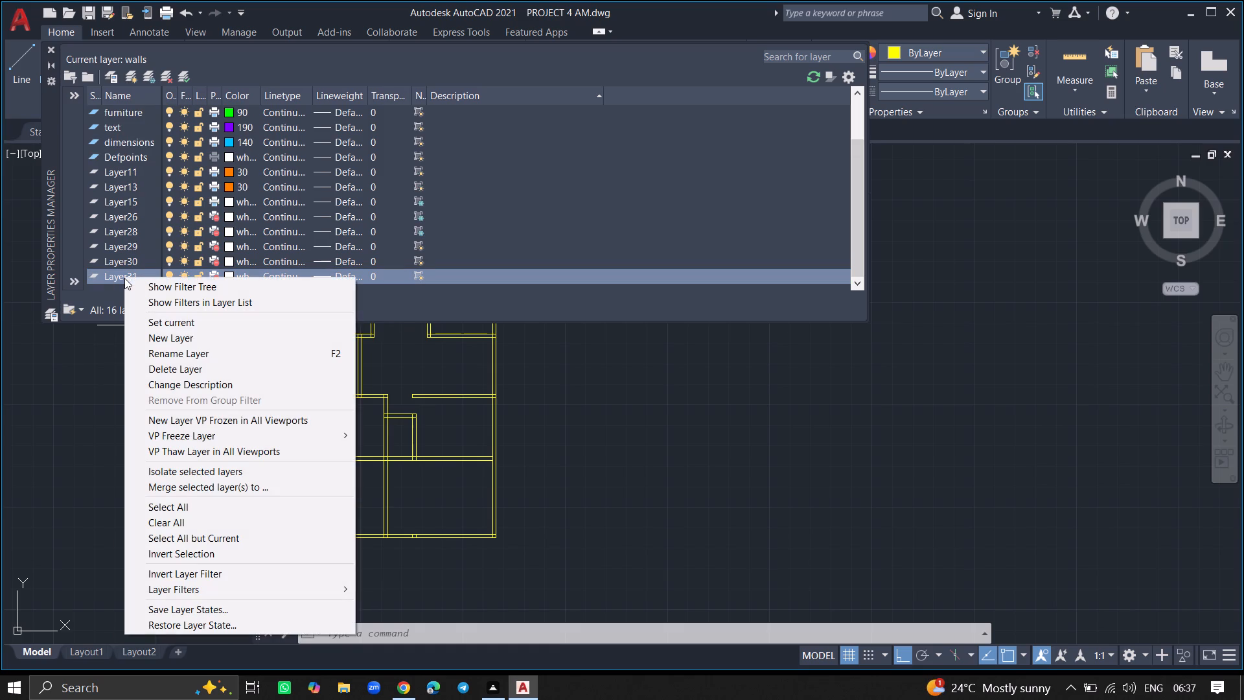
pyautogui.click(146, 373)
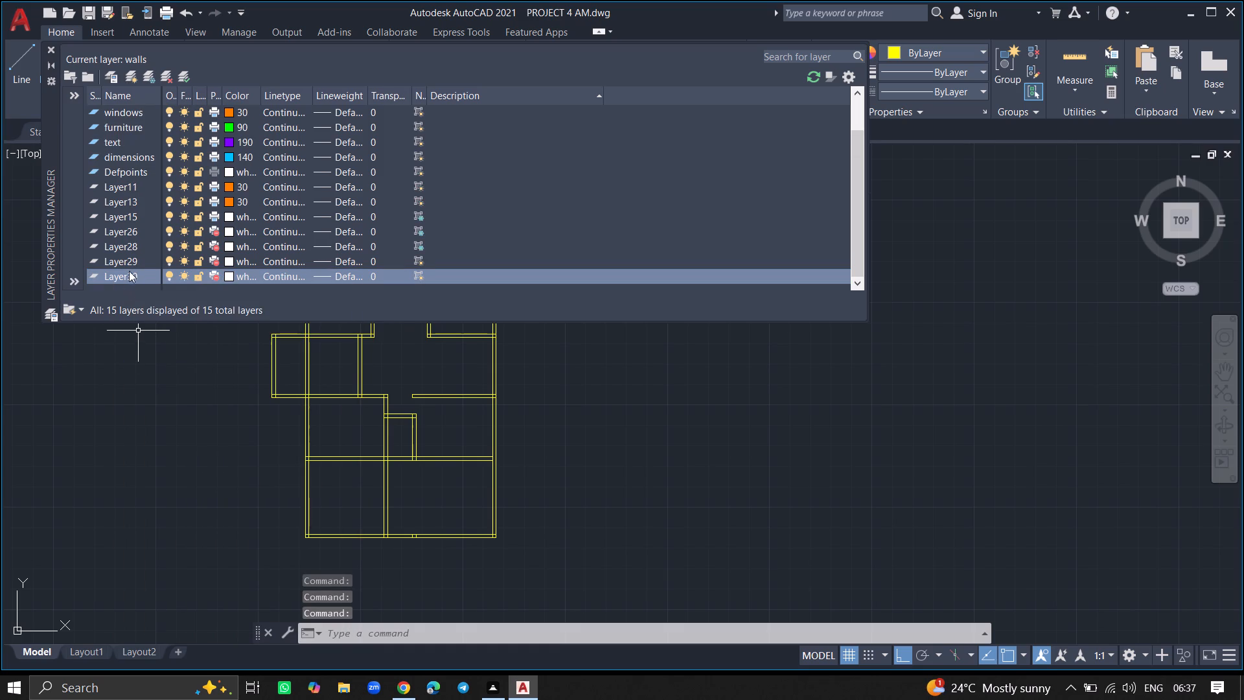
pyautogui.rightClick(130, 270)
pyautogui.click(141, 364)
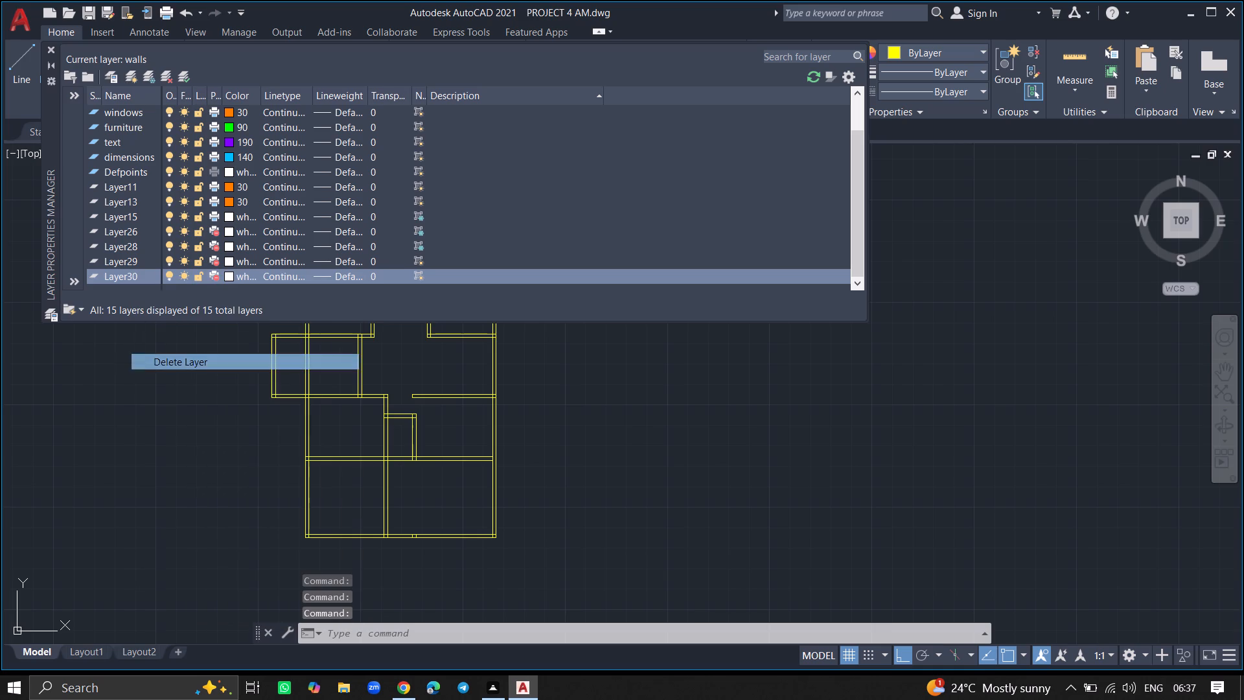
pyautogui.rightClick(128, 319)
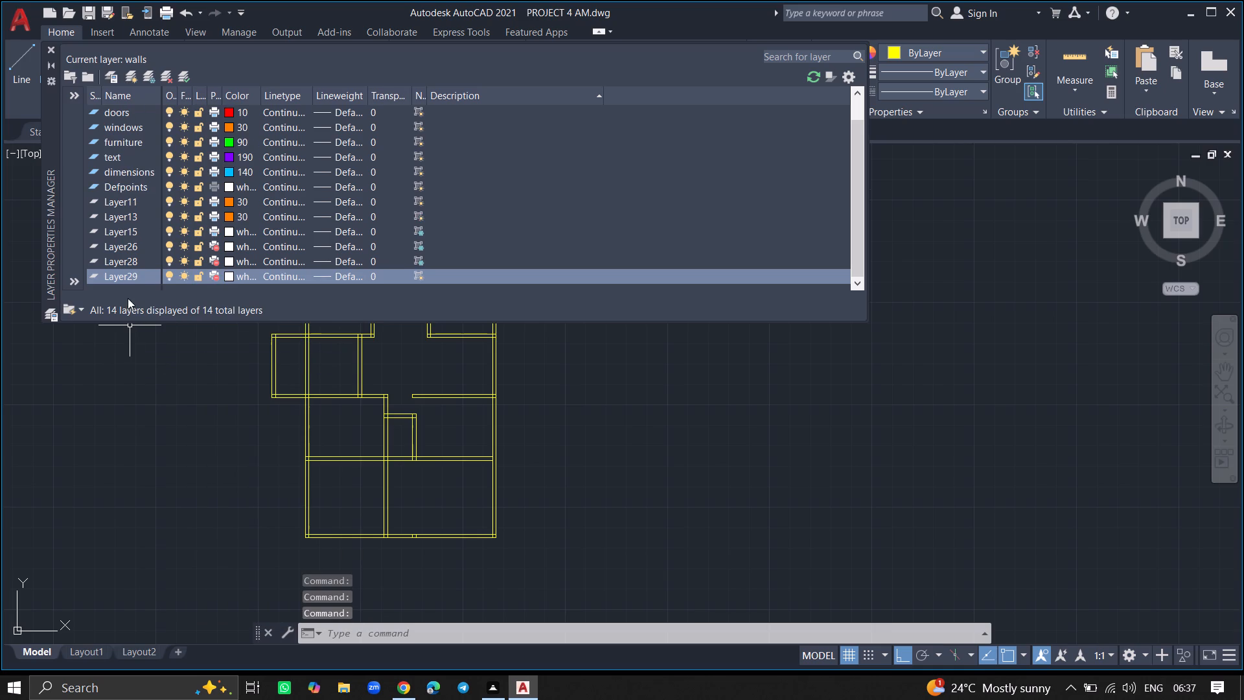
pyautogui.rightClick(128, 270)
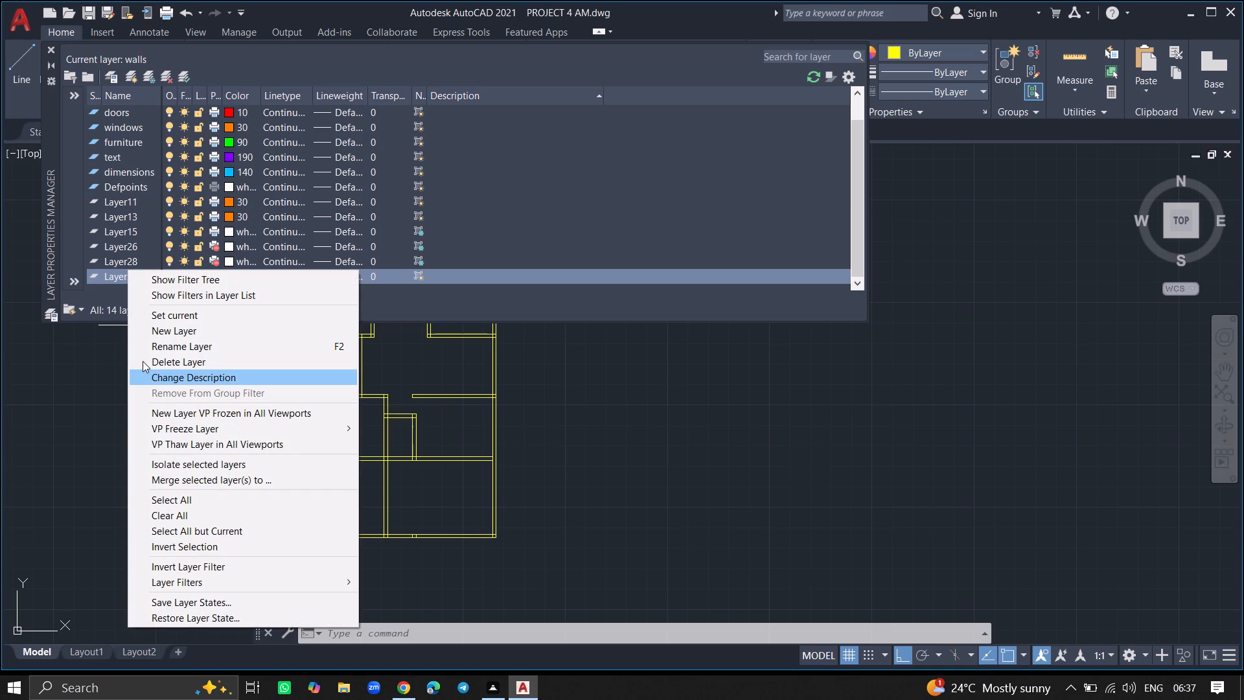
pyautogui.click(143, 361)
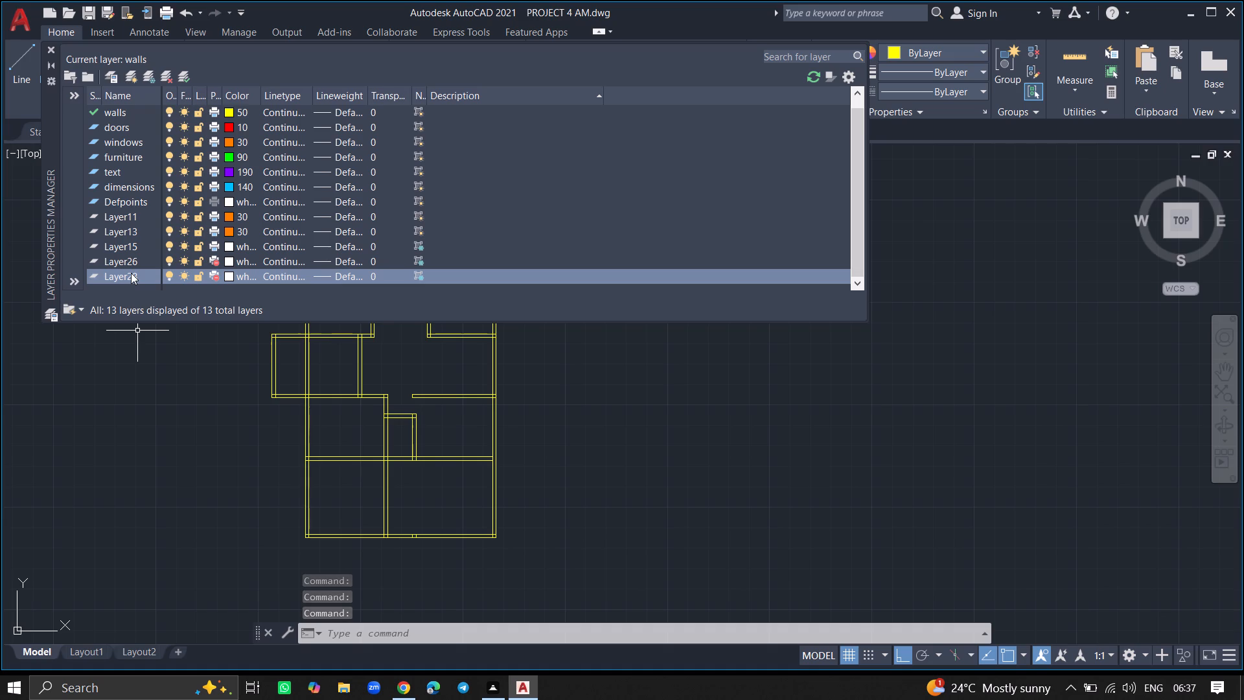
# Delete the surplus layers Layer28, Layer26, Layer15, Layer13 and Layer11 from the drawing's layer list.
pyautogui.rightClick(131, 273)
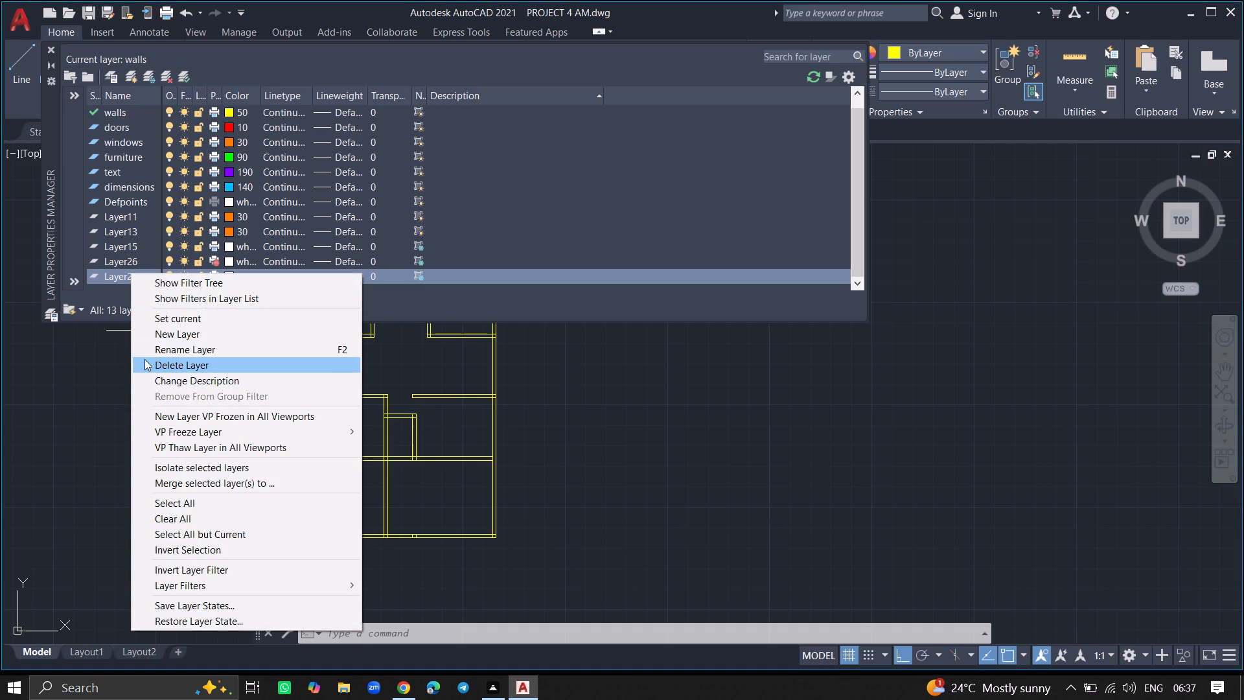
pyautogui.click(144, 361)
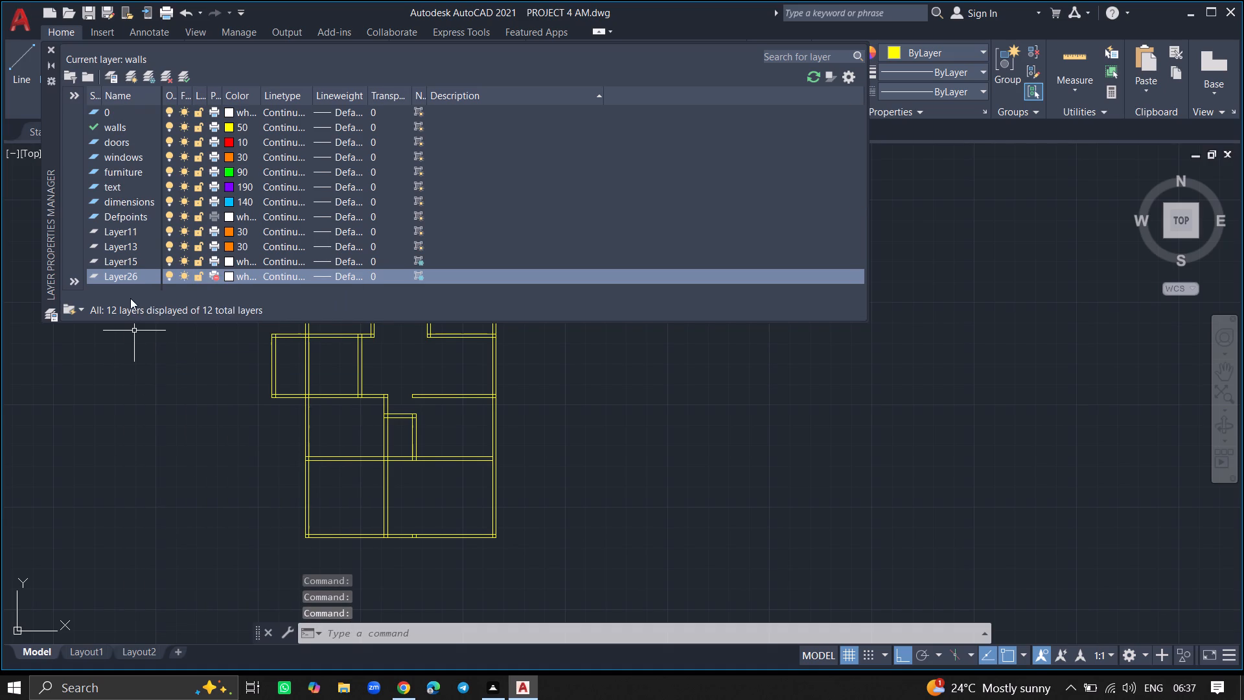
pyautogui.rightClick(133, 272)
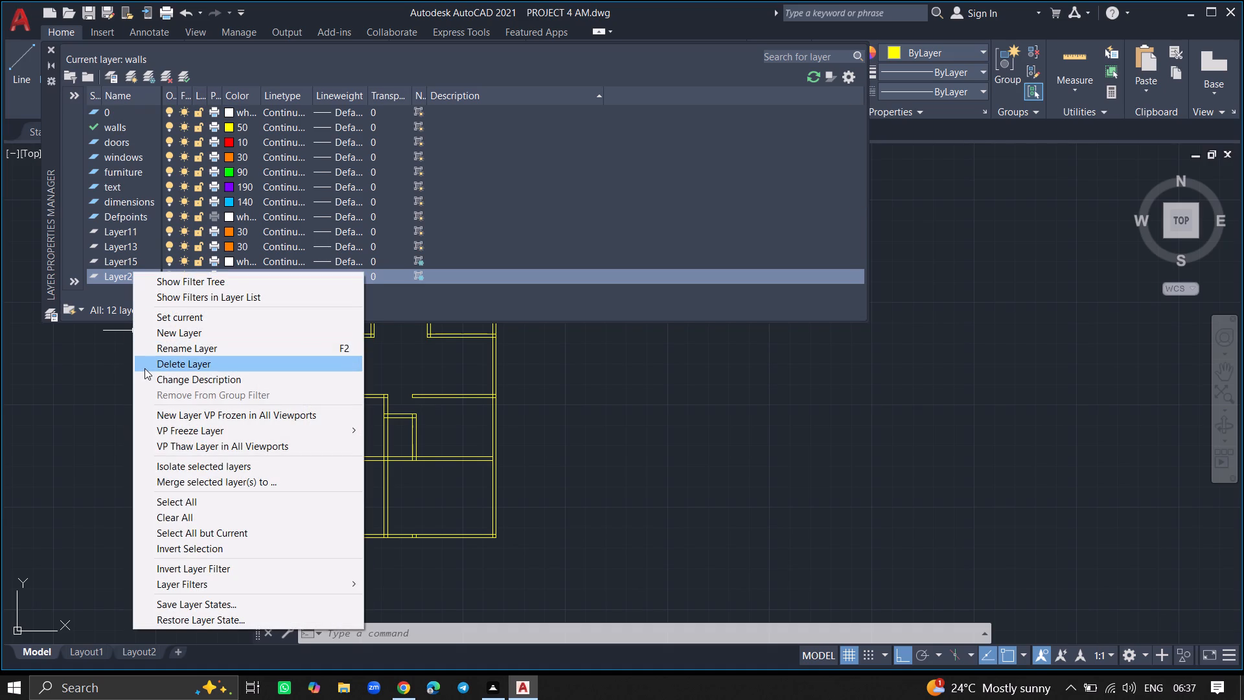
pyautogui.click(144, 368)
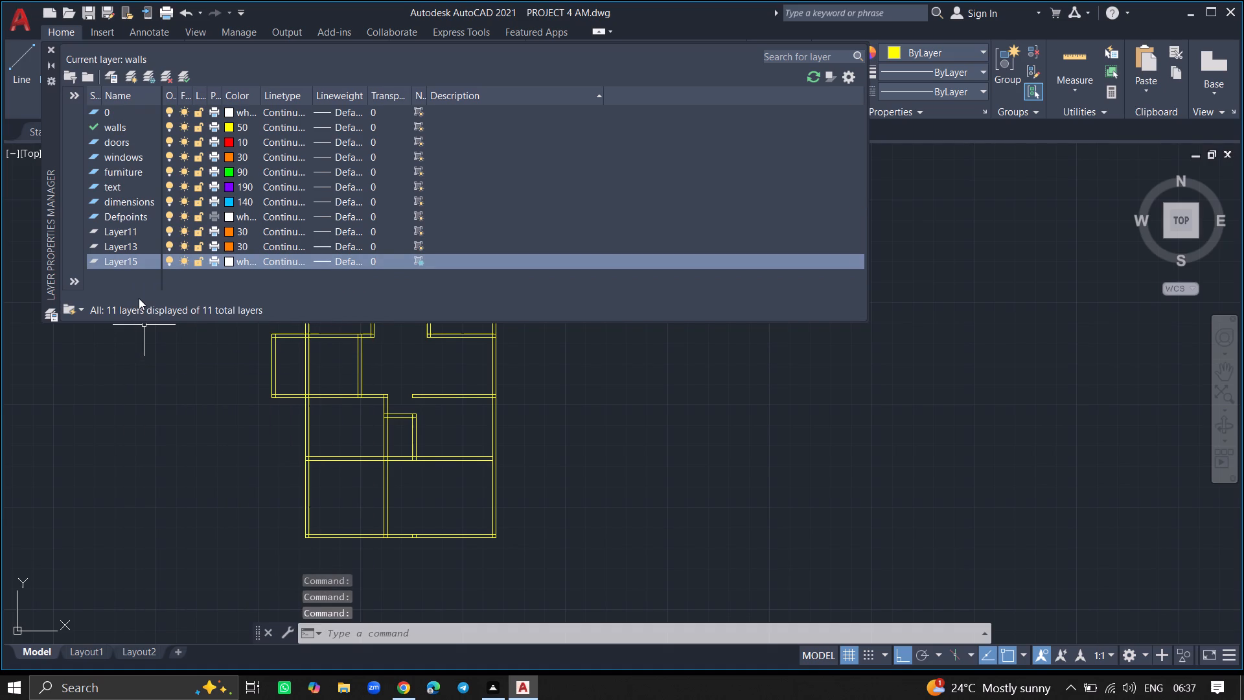
pyautogui.rightClick(139, 298)
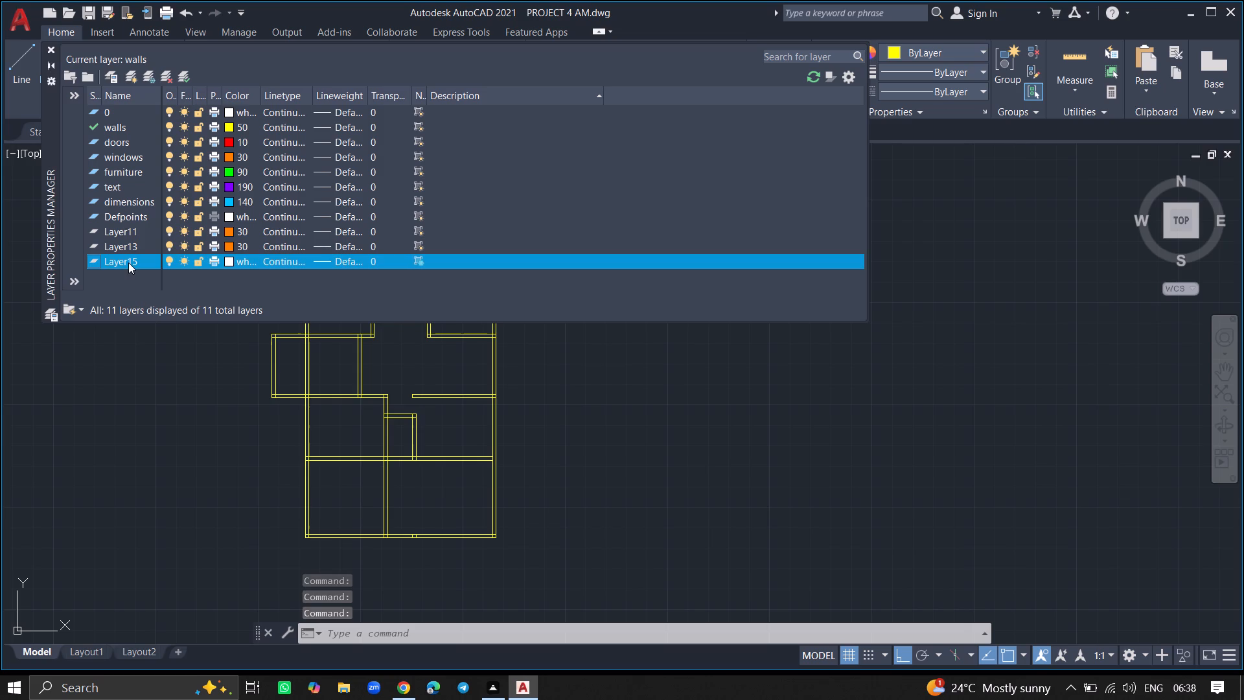
pyautogui.rightClick(128, 262)
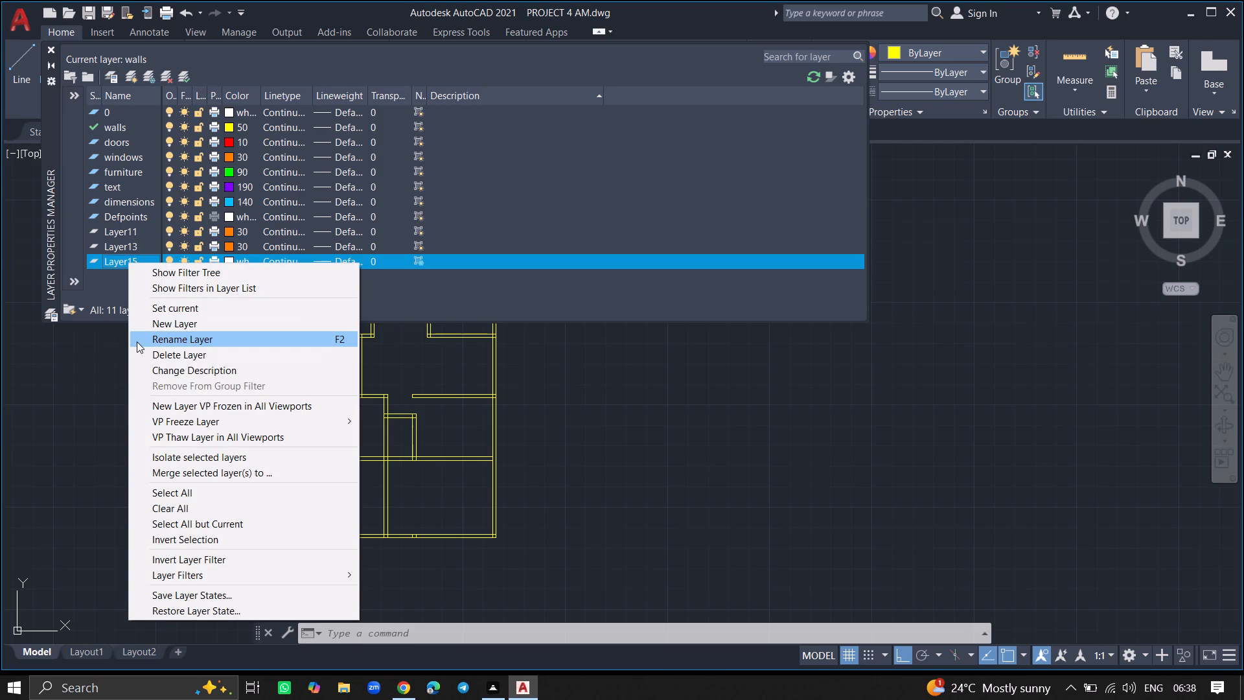
pyautogui.click(137, 353)
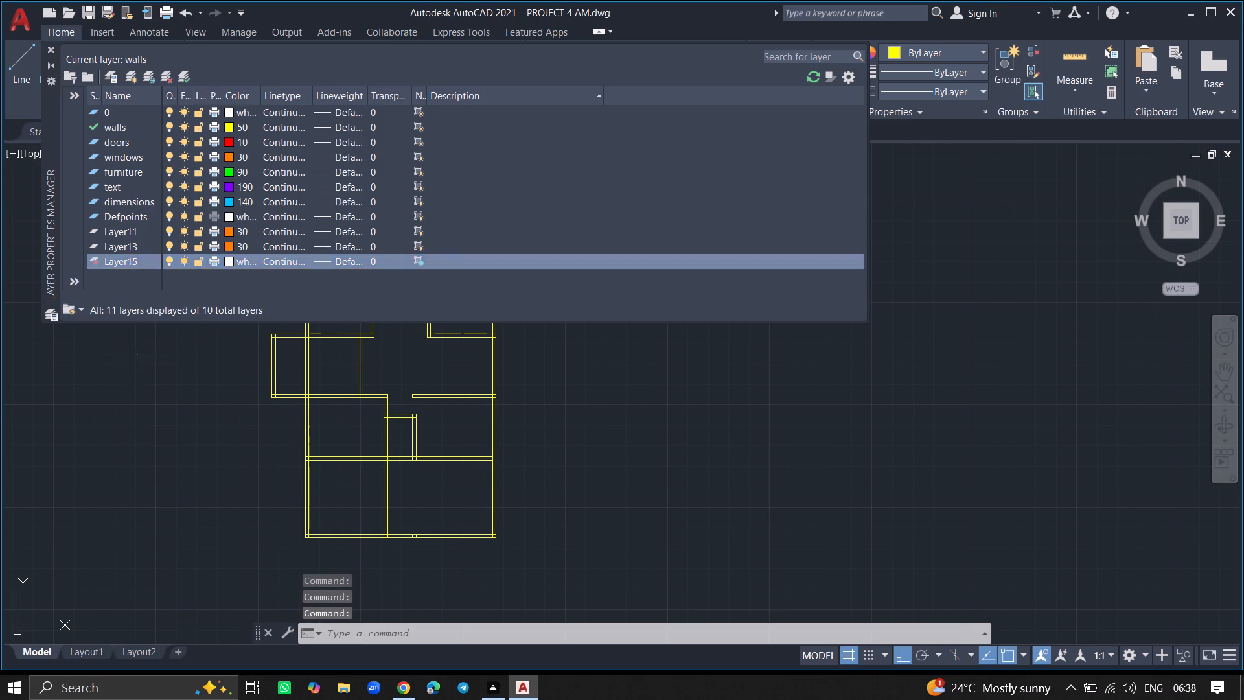
pyautogui.rightClick(119, 244)
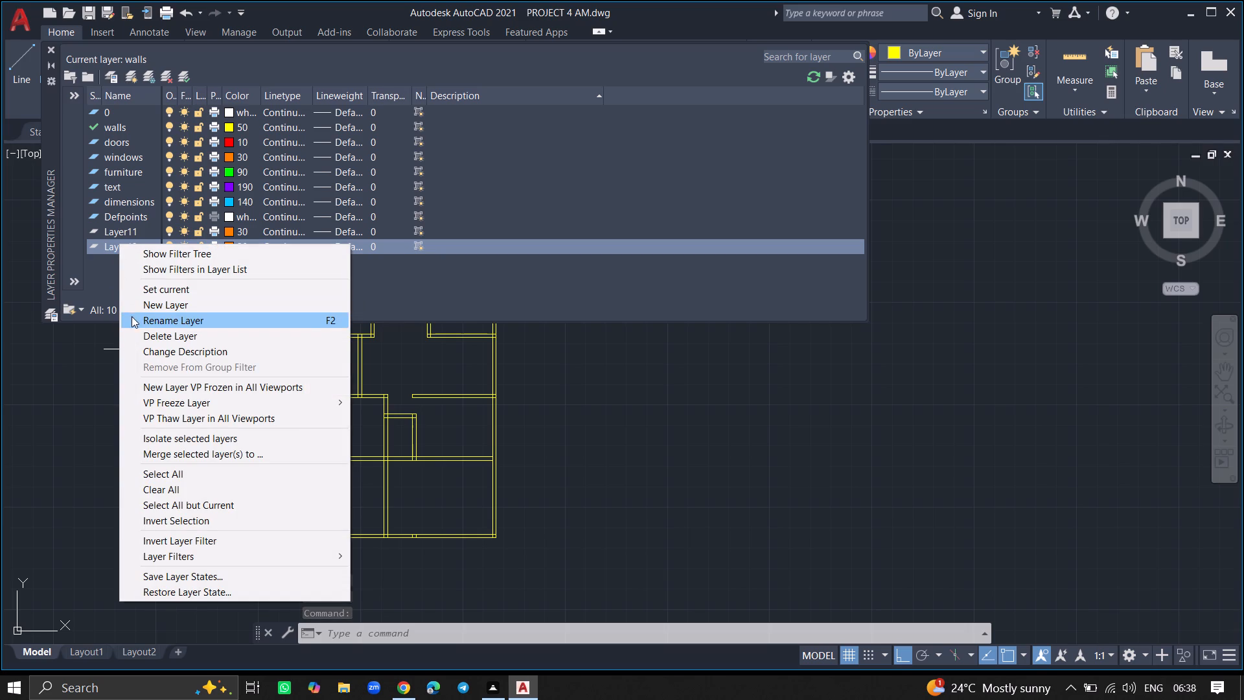
pyautogui.click(133, 339)
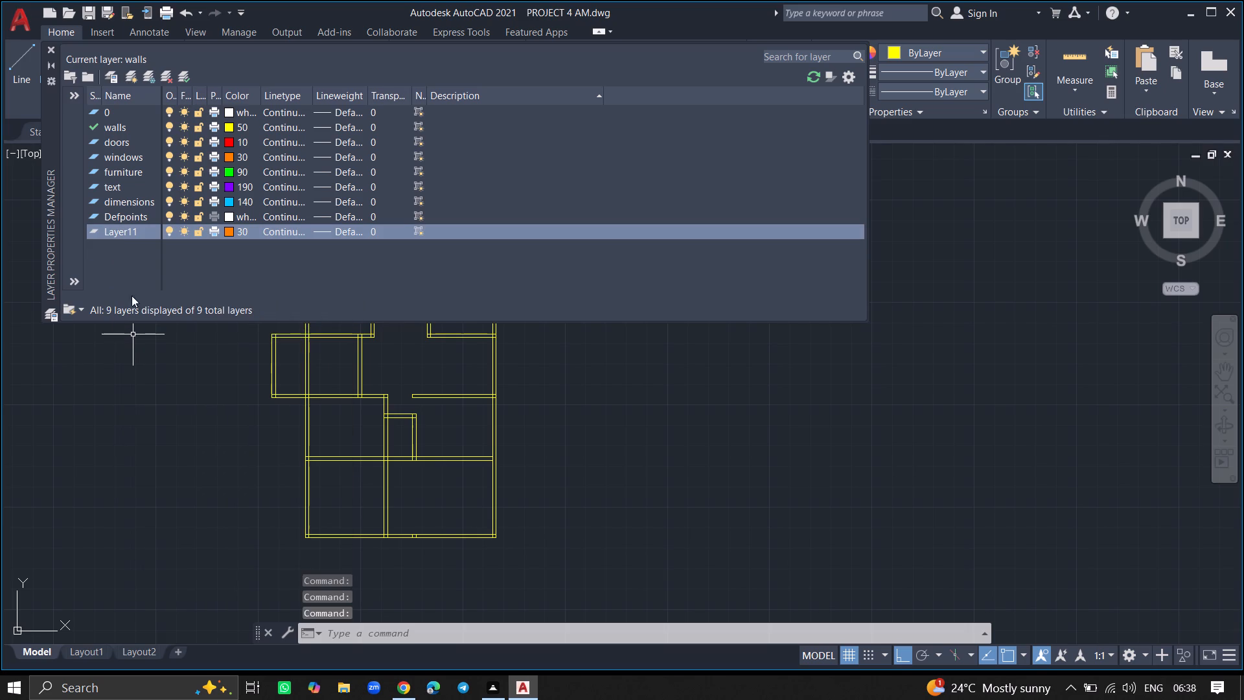
pyautogui.rightClick(120, 235)
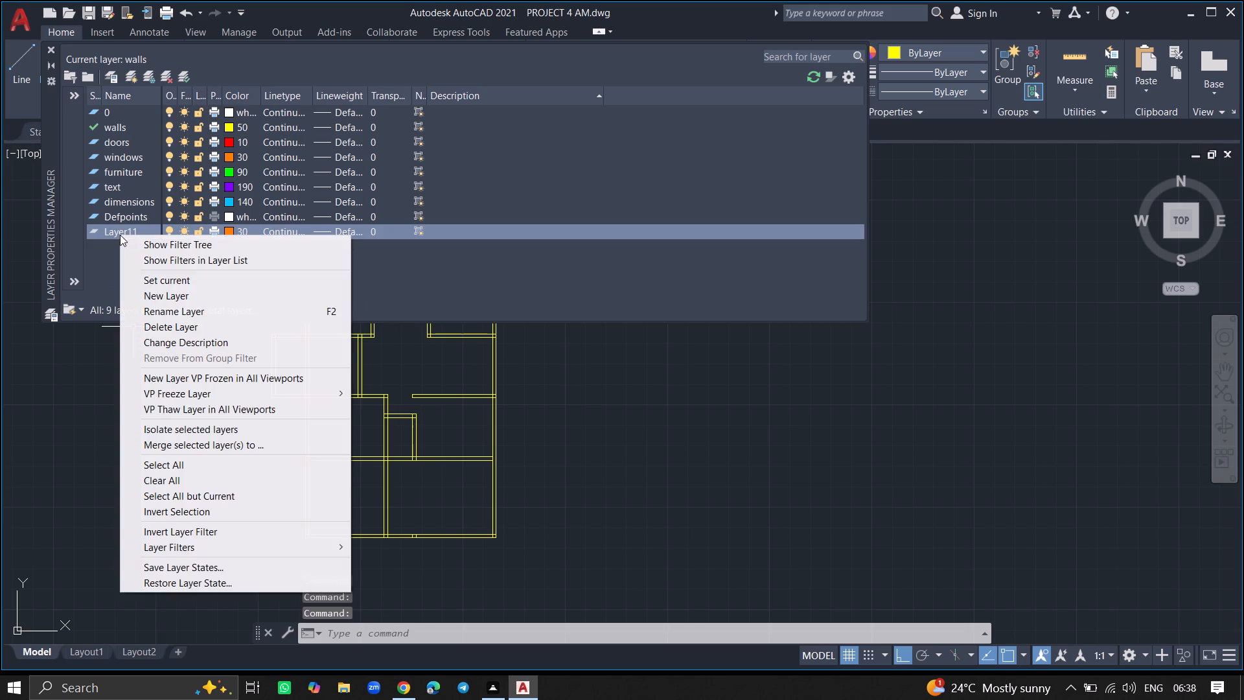
pyautogui.click(132, 327)
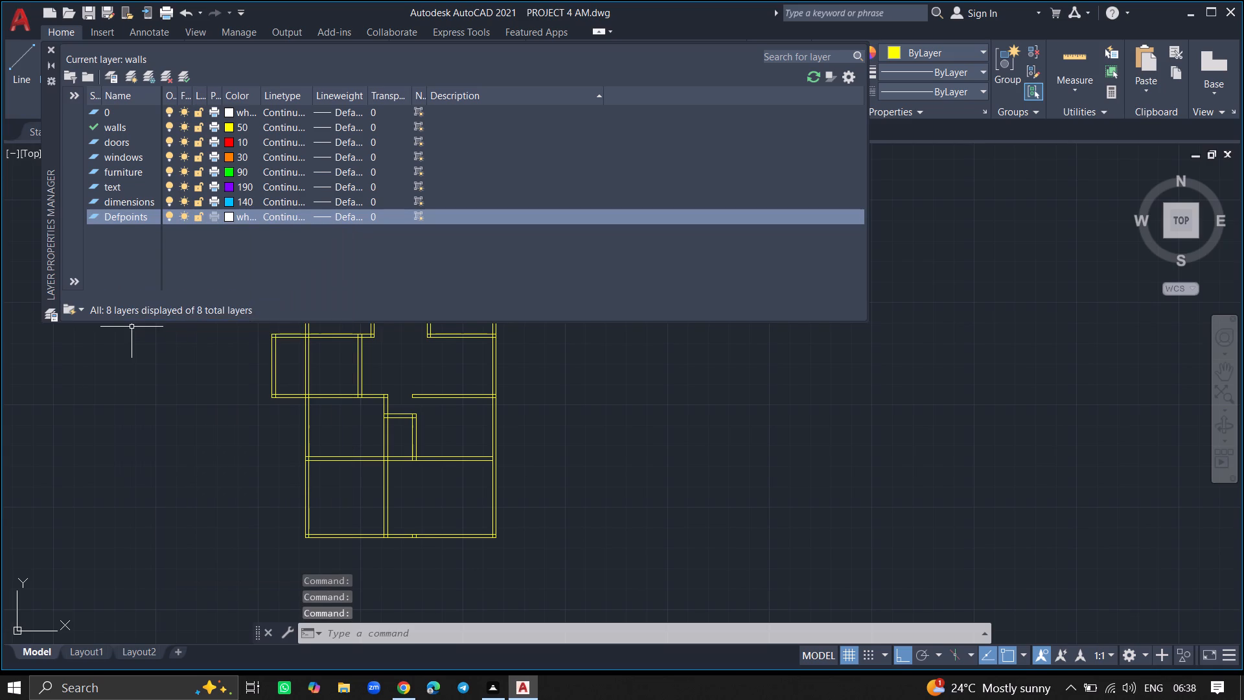
# Make doors the current layer and close the layer manager.
pyautogui.doubleClick(114, 145)
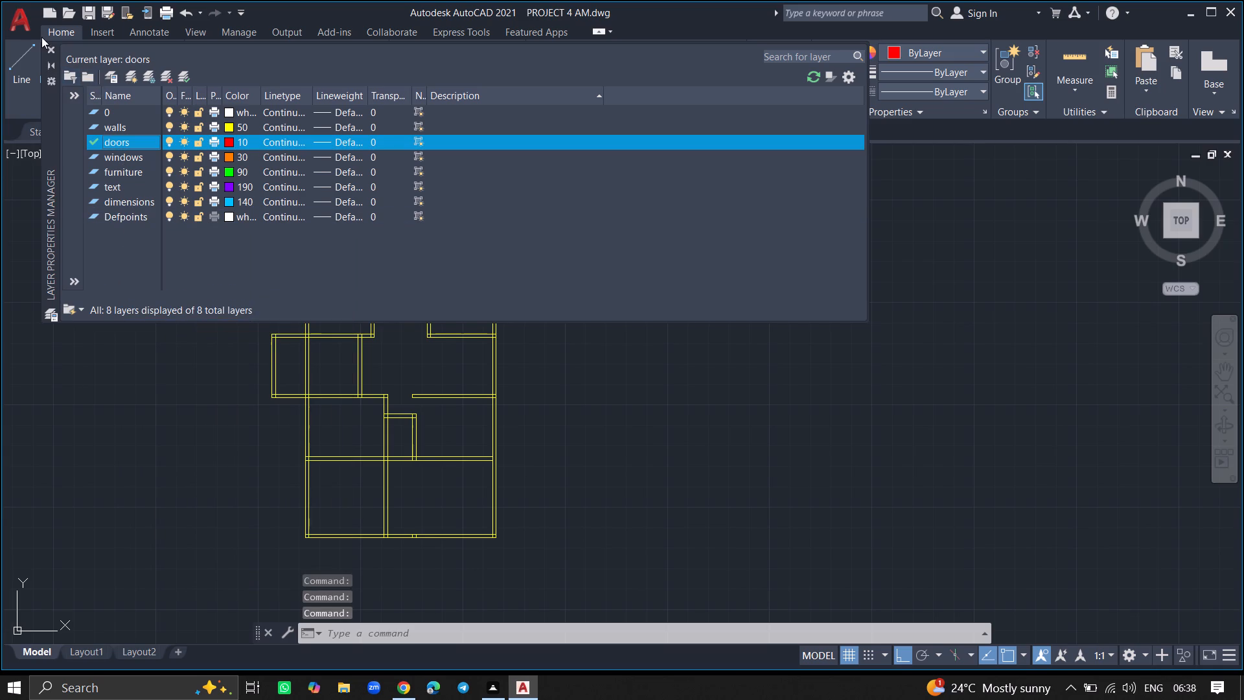
pyautogui.click(49, 48)
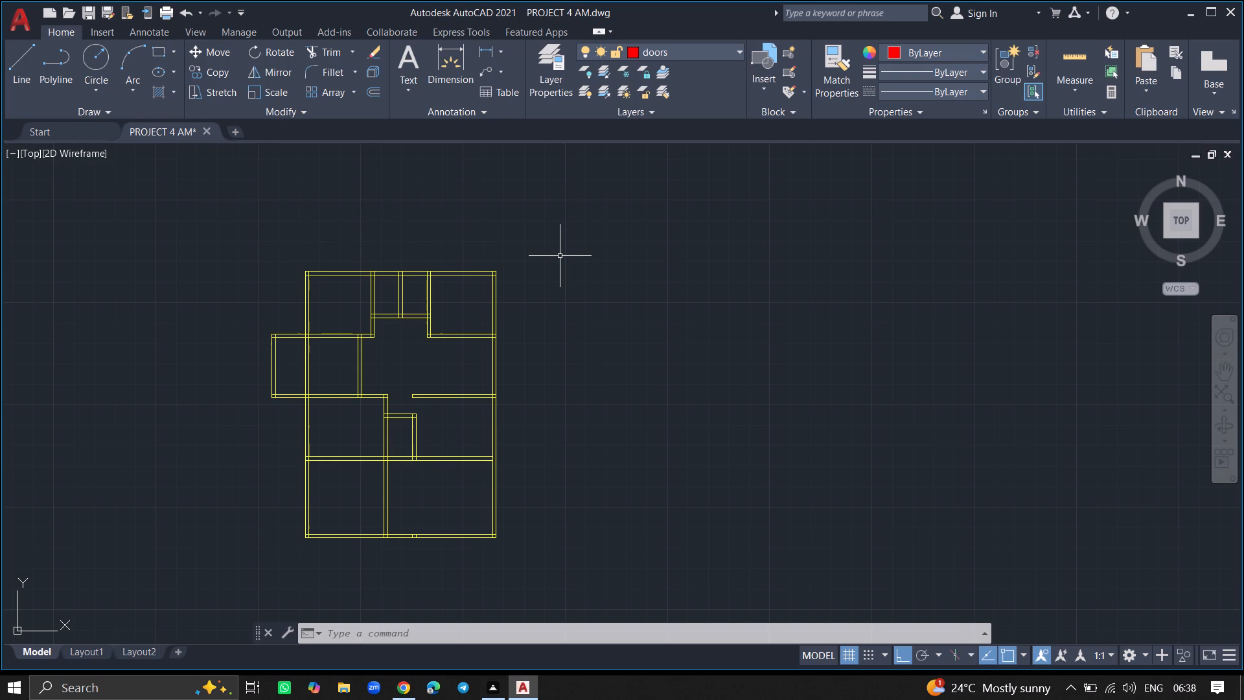
# Insert the Door - Imperial block from the architectural tool palette in the empty area beside the new floor plan.
pyautogui.hotkey('ctrl', '3')
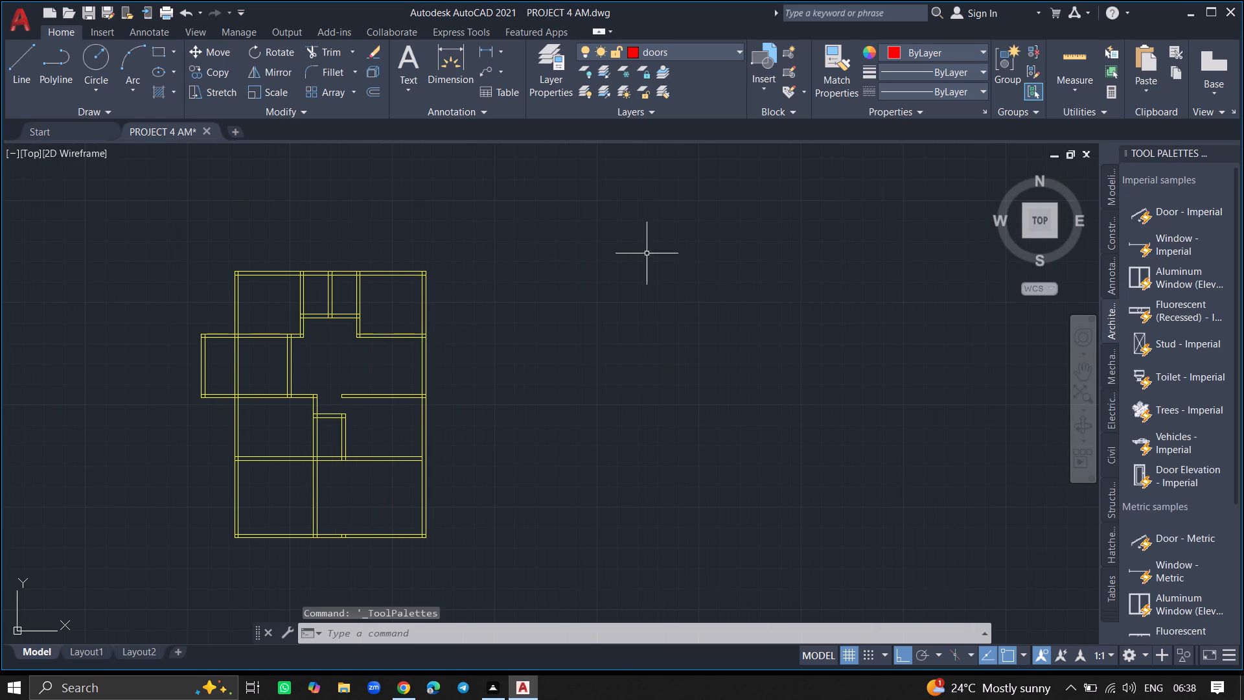
pyautogui.click(1206, 211)
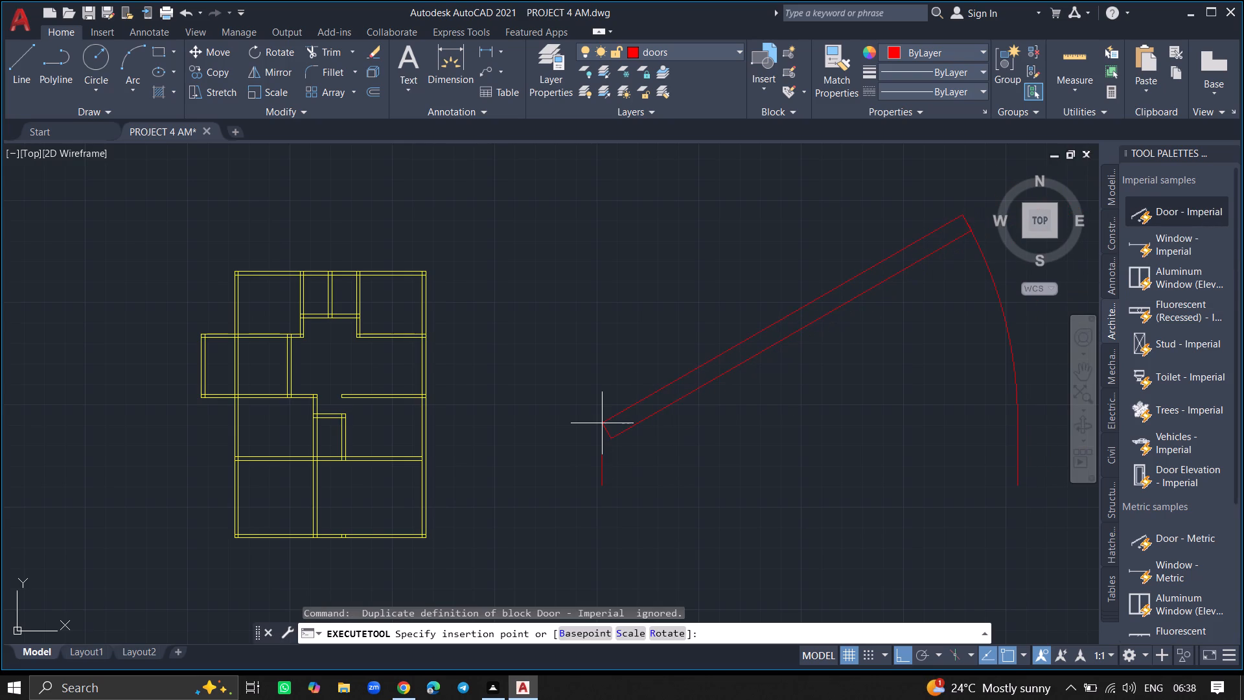
pyautogui.click(602, 423)
# Set the inserted door block's opening angle to Open 90º.
pyautogui.click(602, 423)
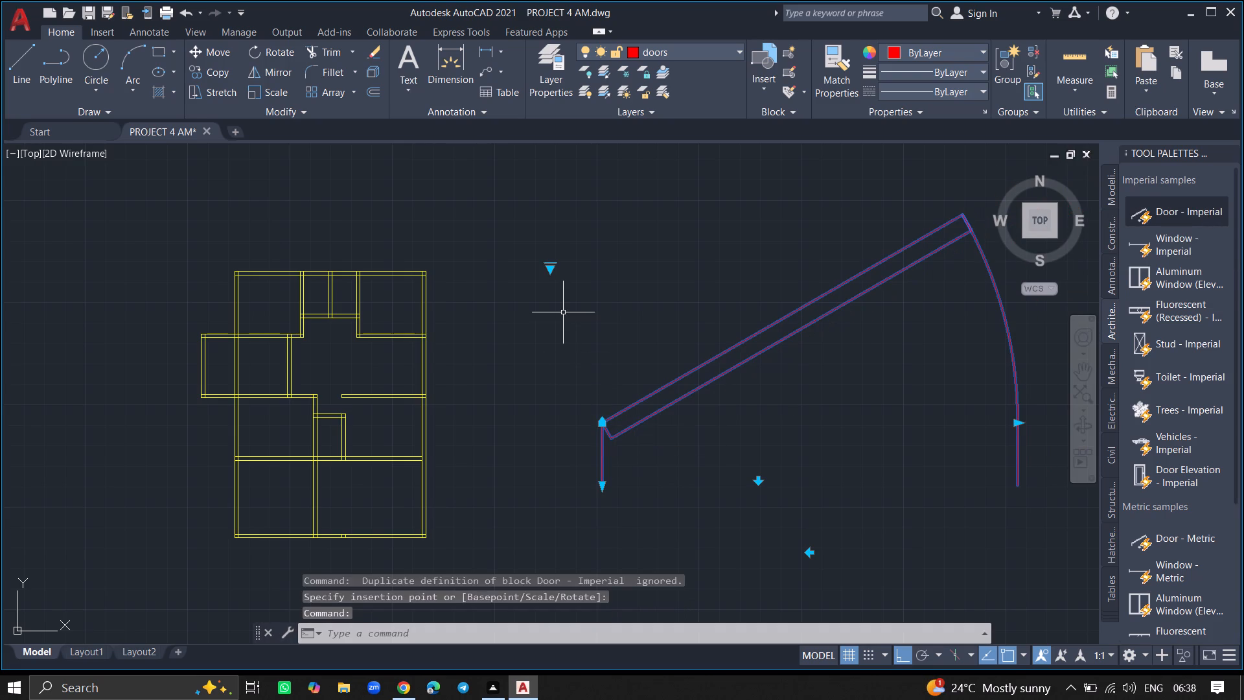
pyautogui.click(549, 268)
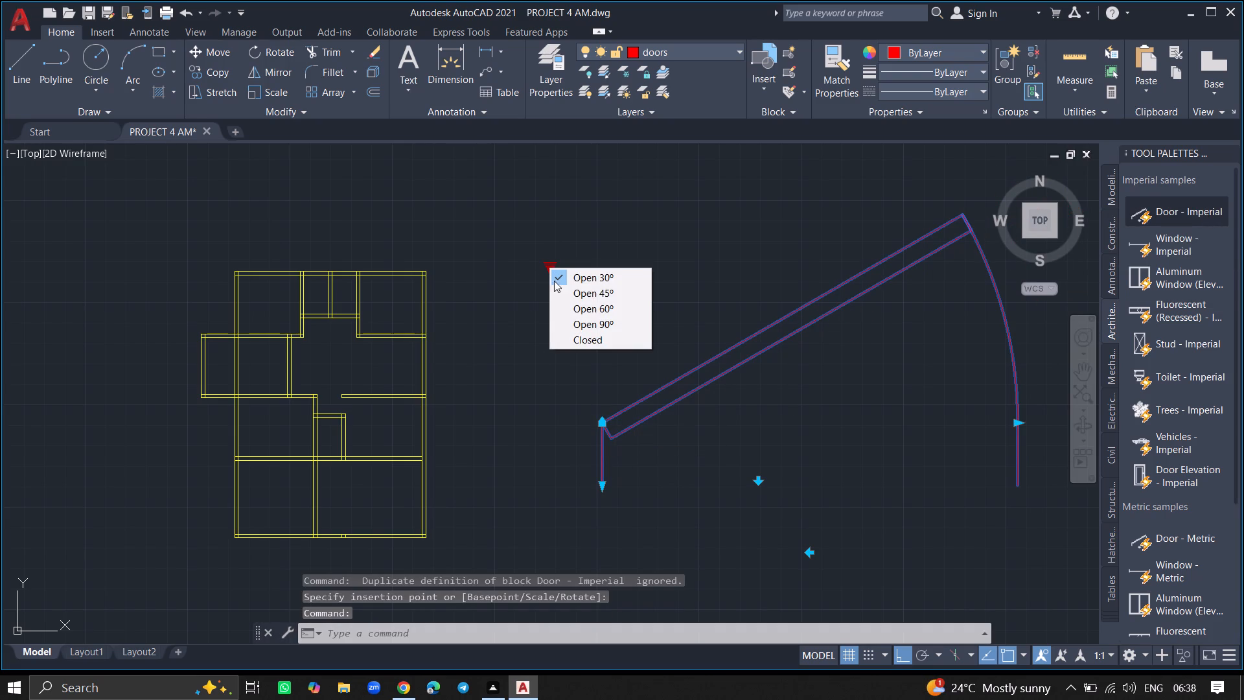
pyautogui.click(558, 325)
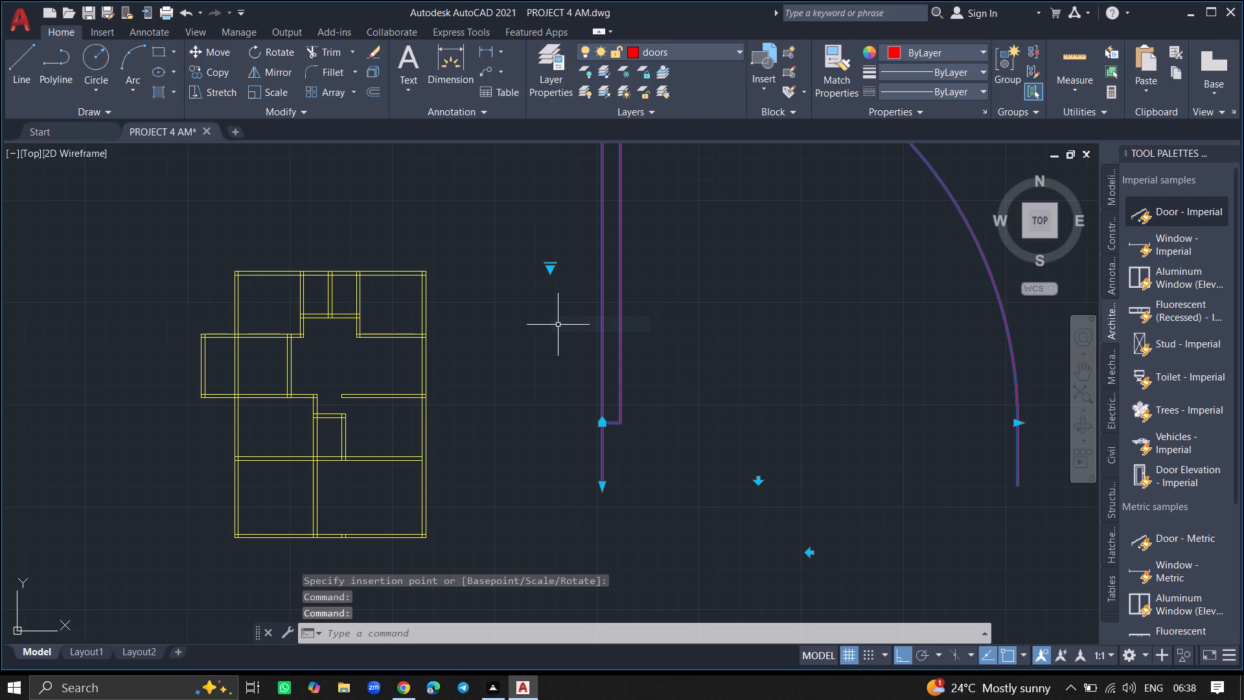
pyautogui.press('Escape')
# Scale the door block down from a base point on its leaf, picking a scale distance of about 3'-1".
pyautogui.keyDown('ctrl'); pyautogui.scroll(-4, 558, 325); pyautogui.keyUp('ctrl')
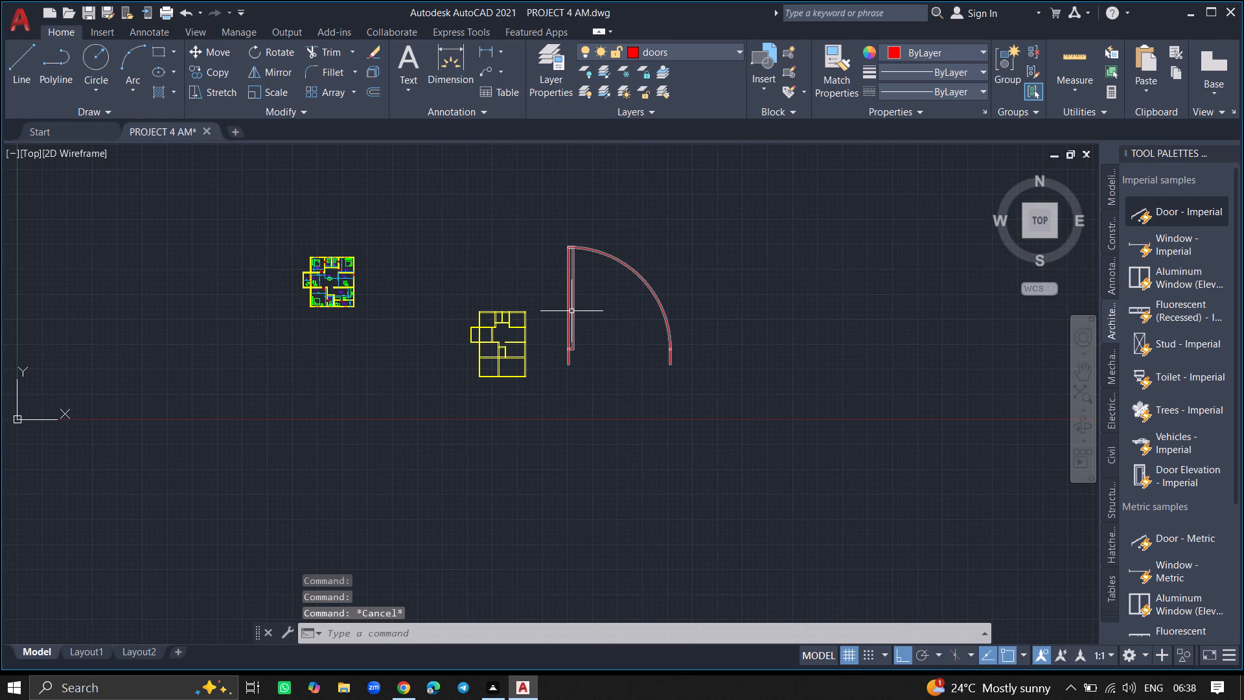
pyautogui.click(571, 311)
pyautogui.write('SC')
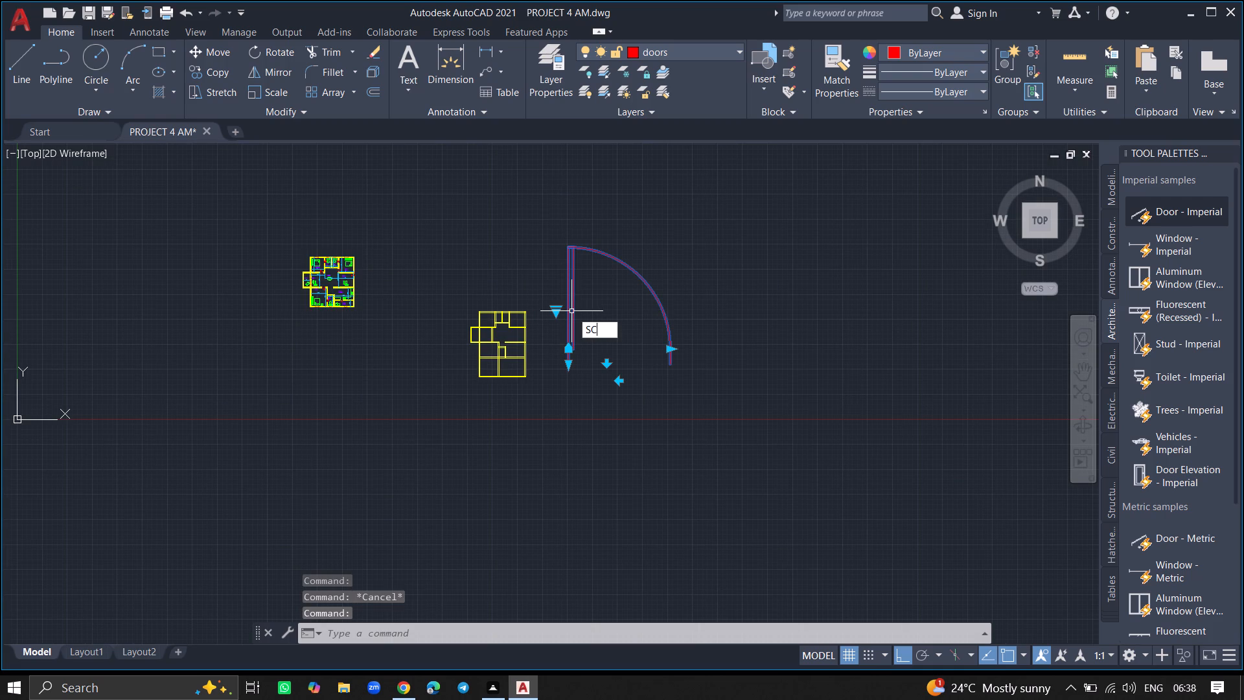
pyautogui.press('Return')
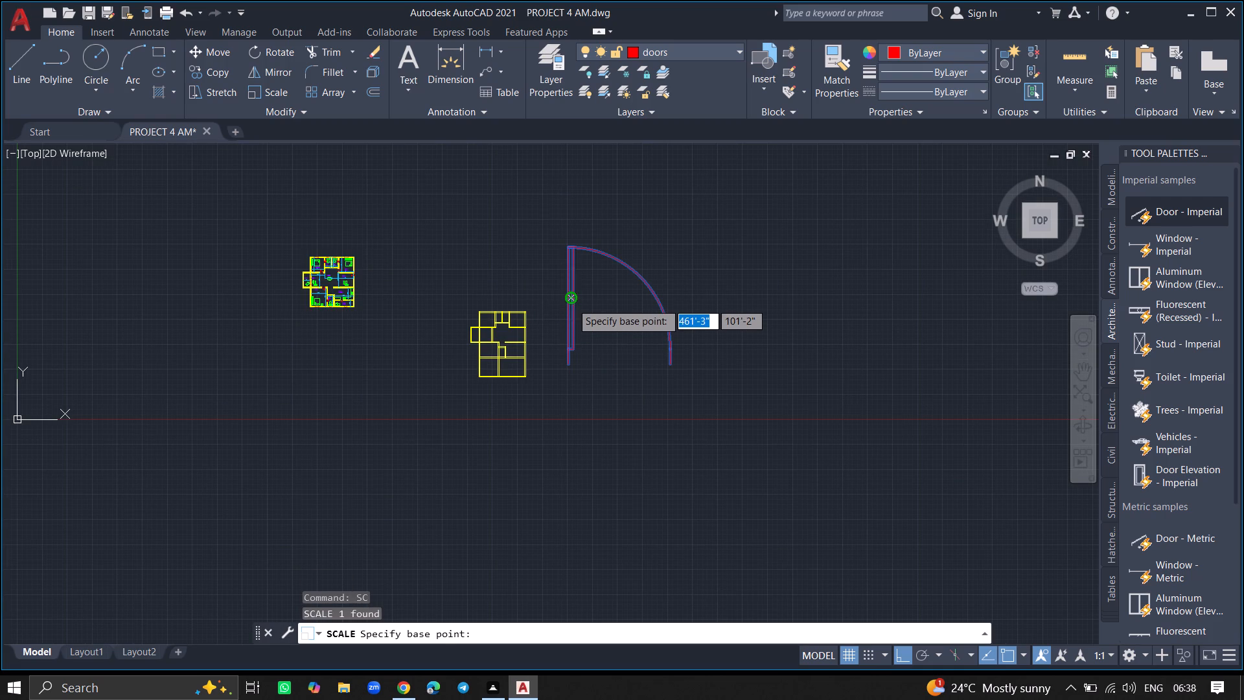
pyautogui.click(571, 303)
pyautogui.keyDown('ctrl'); pyautogui.scroll(3, 577, 280); pyautogui.keyUp('ctrl')
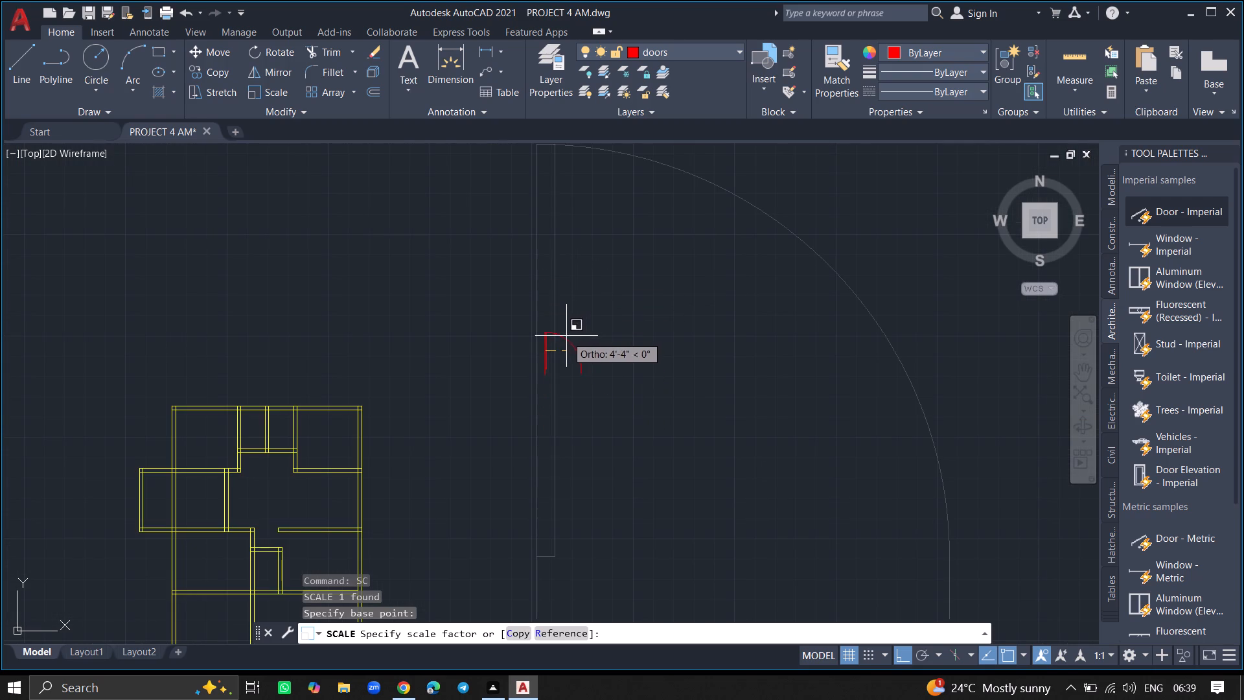
pyautogui.keyDown('ctrl'); pyautogui.scroll(2, 560, 341); pyautogui.keyUp('ctrl')
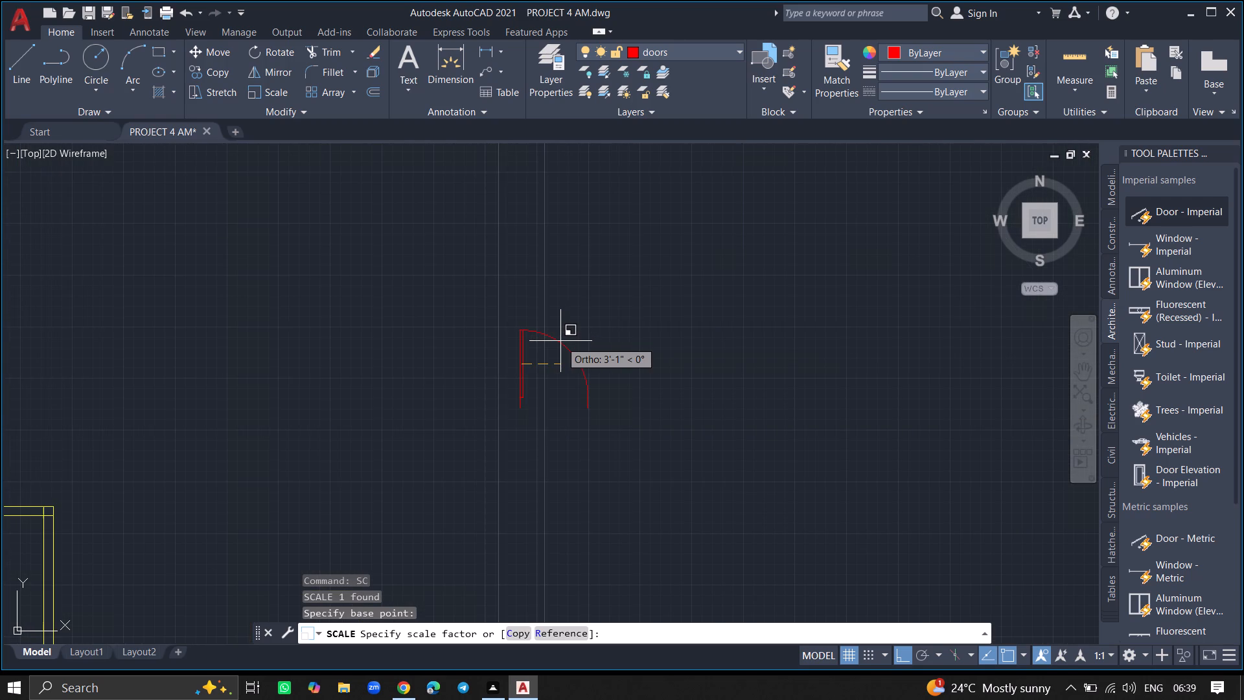
pyautogui.click(560, 341)
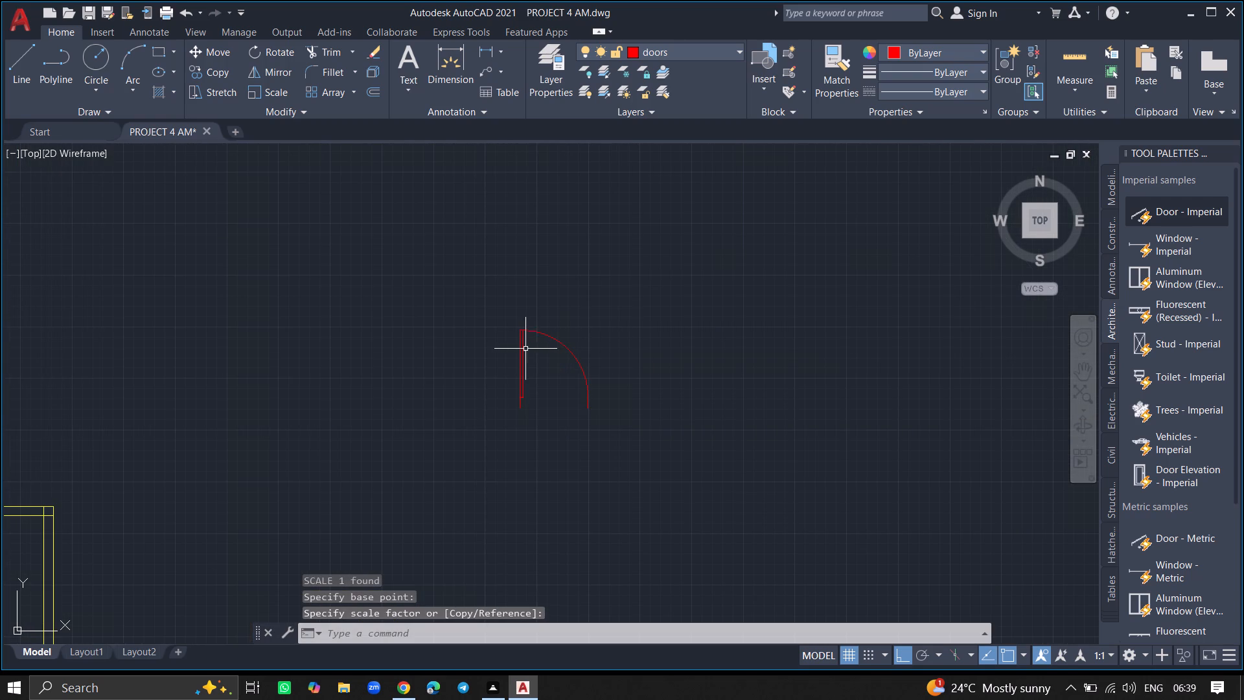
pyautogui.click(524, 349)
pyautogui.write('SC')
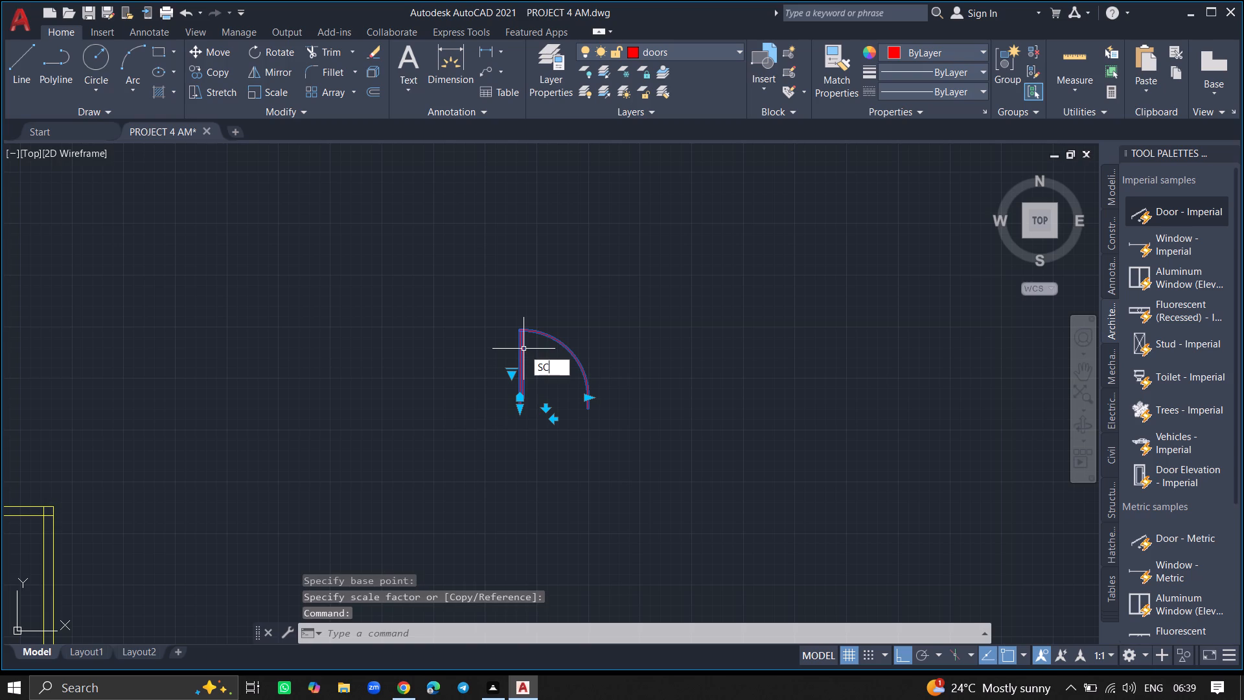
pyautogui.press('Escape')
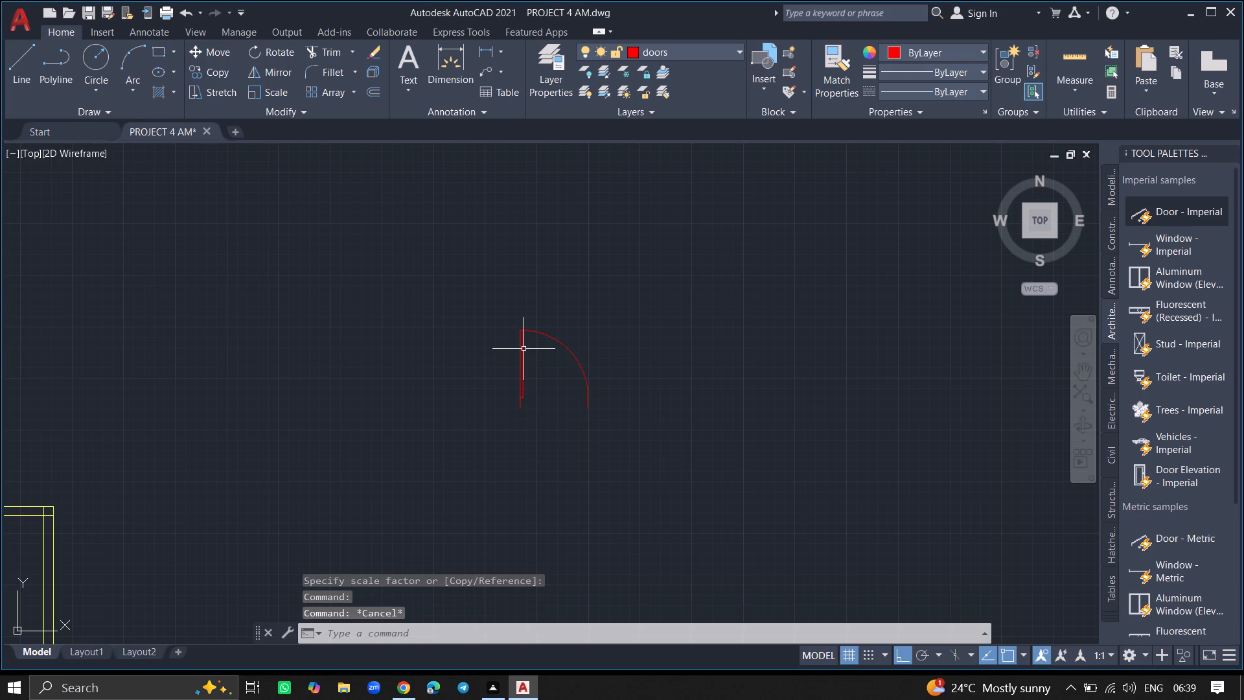
# Move the door block from the empty area onto the bottom wall of the upper-left room, with Ortho off.
pyautogui.write('MO')
pyautogui.write('VE')
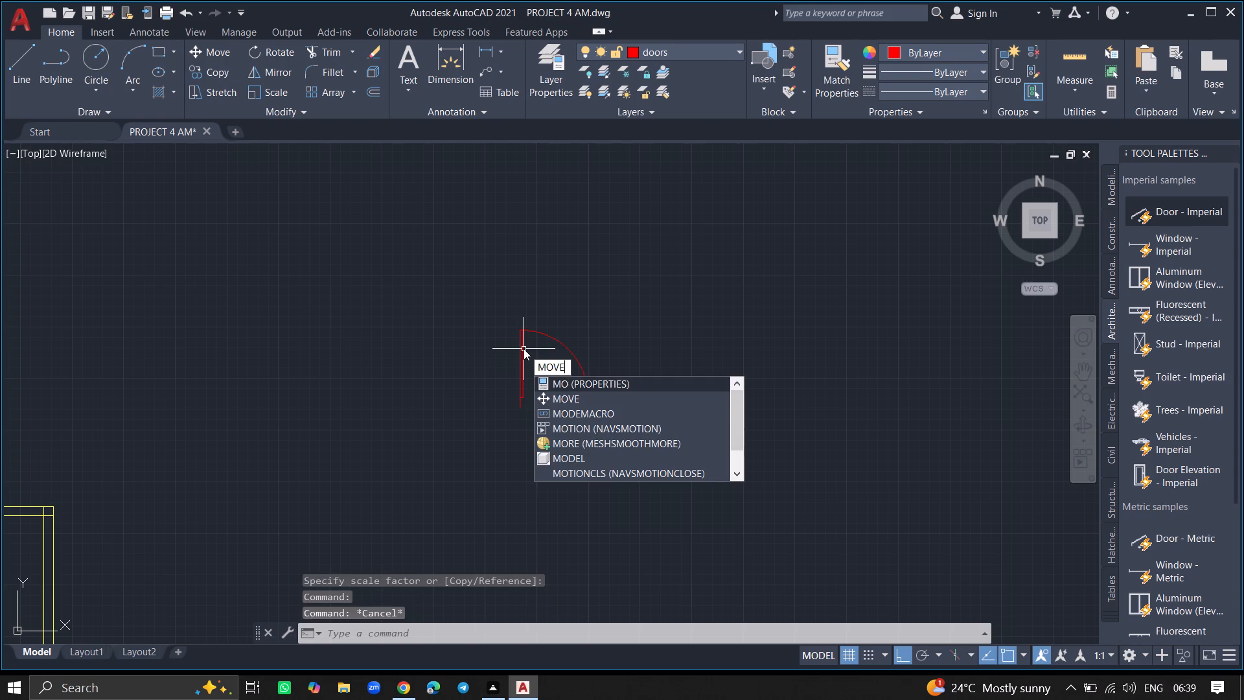
pyautogui.press('Return')
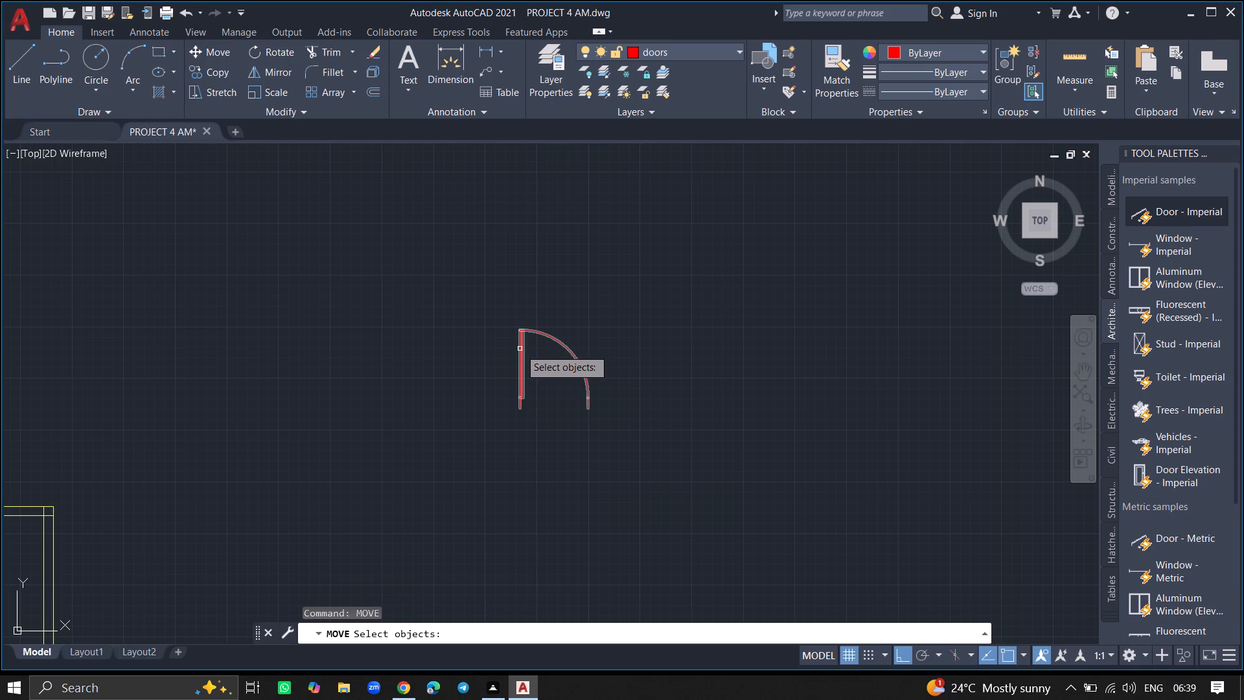
pyautogui.click(520, 349)
pyautogui.press('Return')
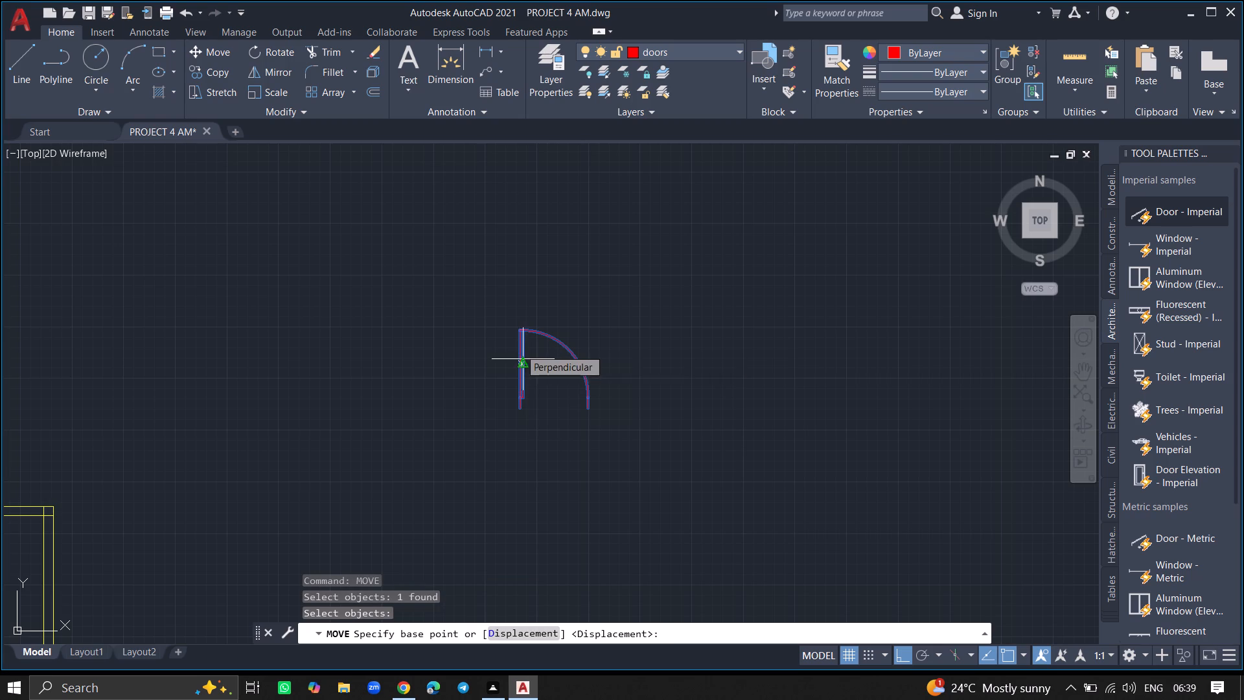
pyautogui.click(524, 364)
pyautogui.keyDown('ctrl'); pyautogui.scroll(-3, 465, 323); pyautogui.keyUp('ctrl')
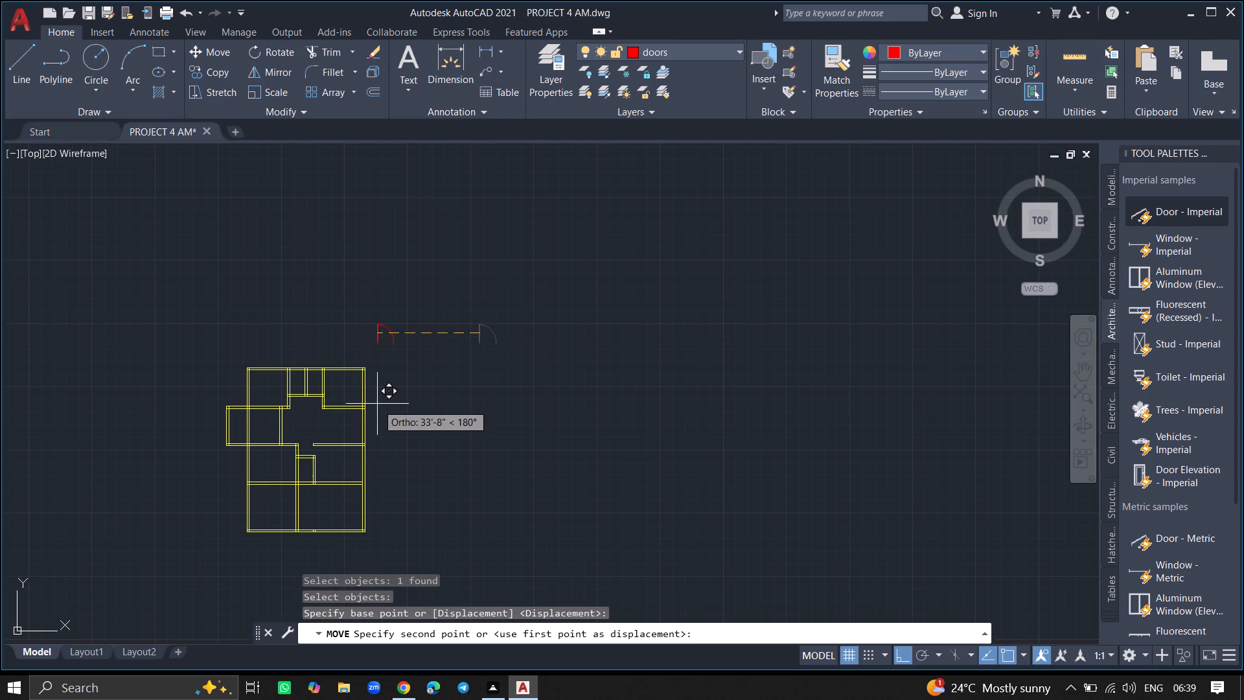
pyautogui.press('F8')
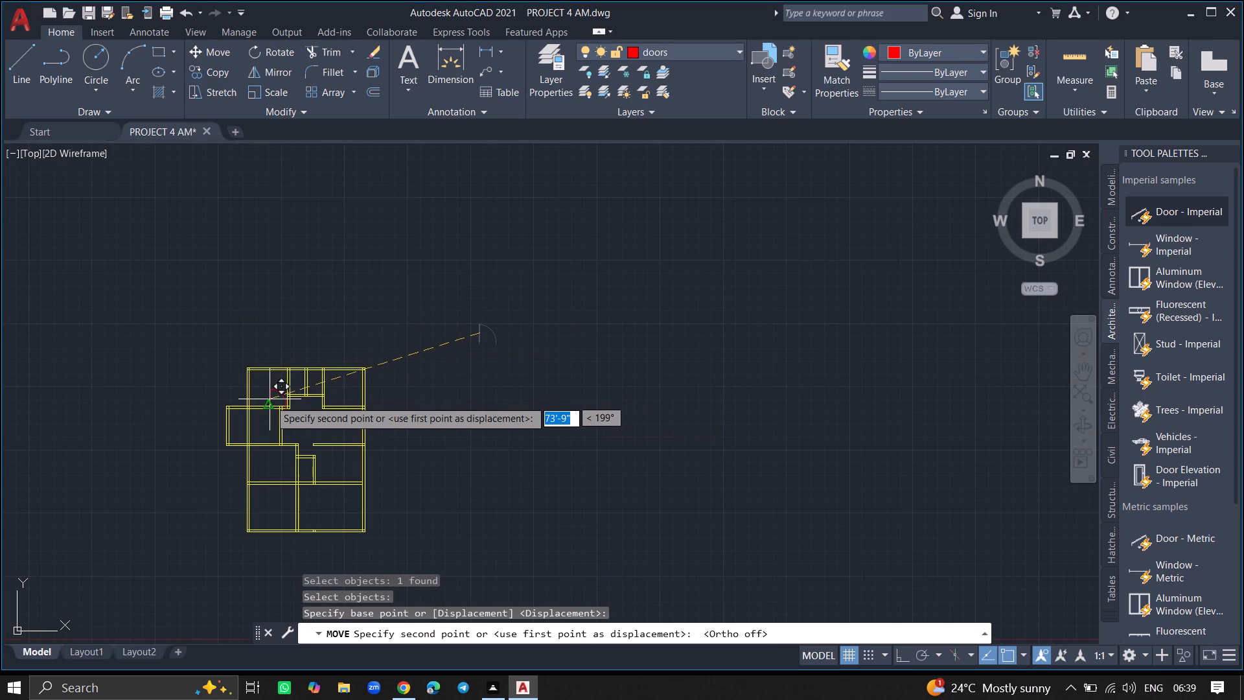
pyautogui.keyDown('ctrl'); pyautogui.scroll(6, 270, 400); pyautogui.keyUp('ctrl')
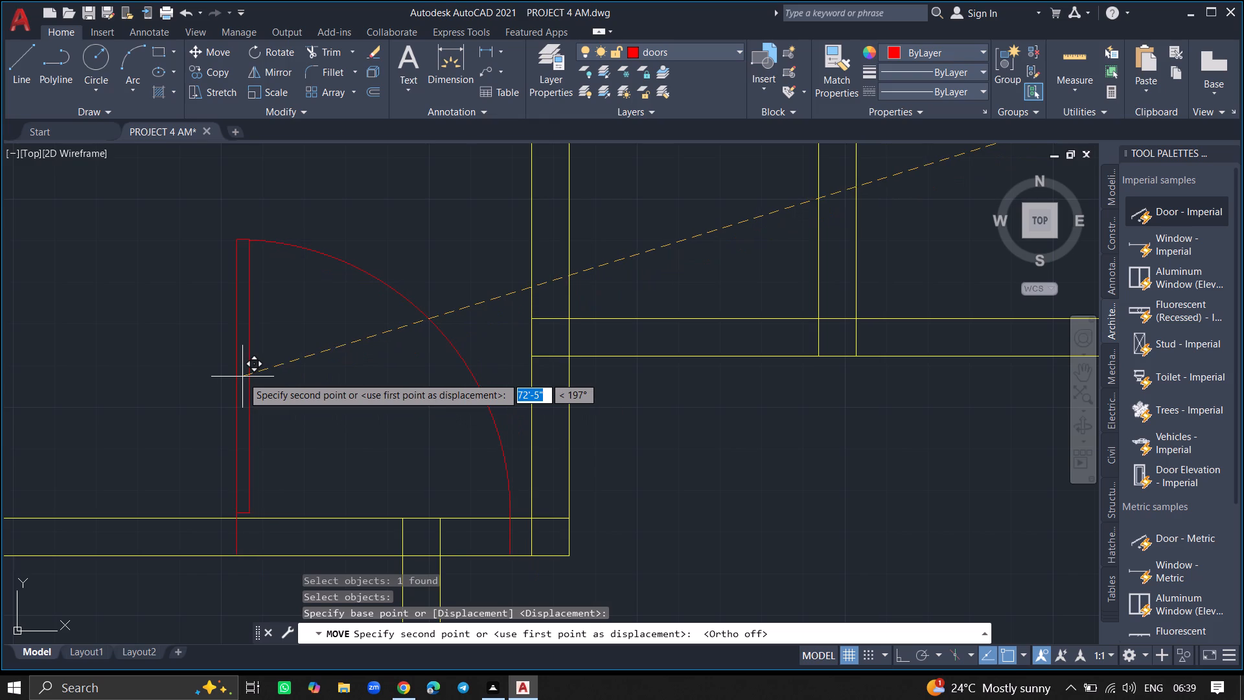
pyautogui.click(242, 377)
# Scale the door block down by eye from a base point midway along its leaf.
pyautogui.click(242, 377)
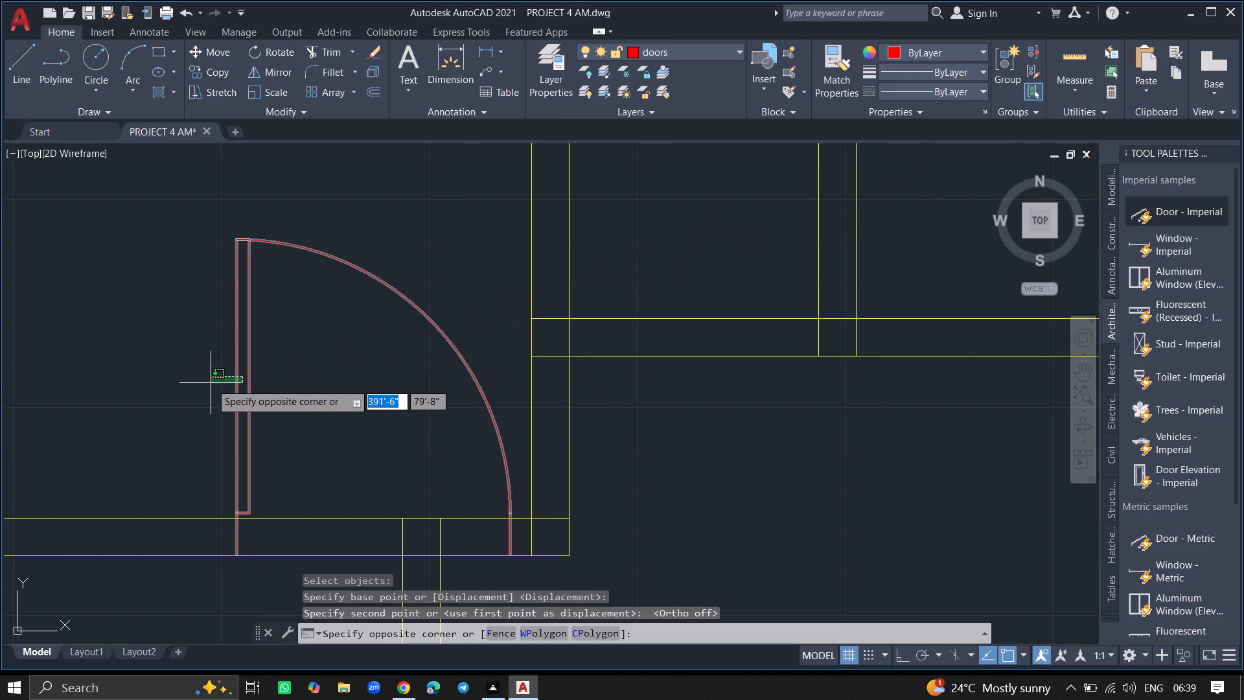
pyautogui.click(211, 383)
pyautogui.write('SC')
pyautogui.press('Return')
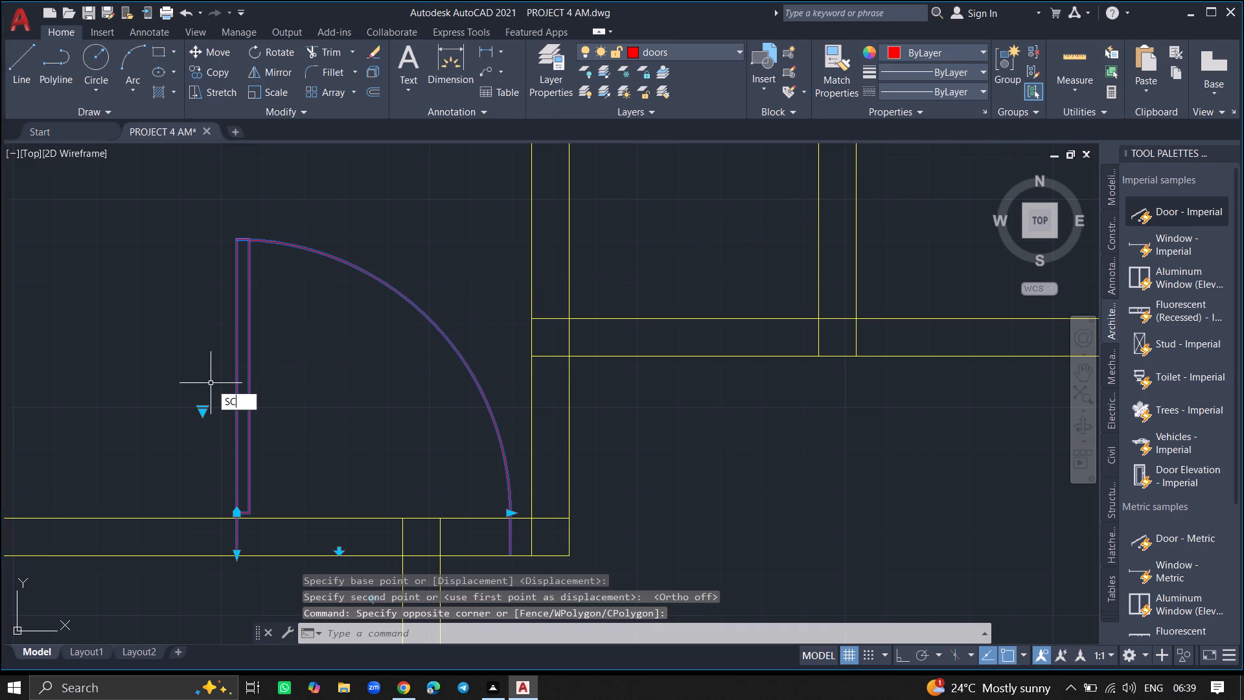
pyautogui.click(242, 374)
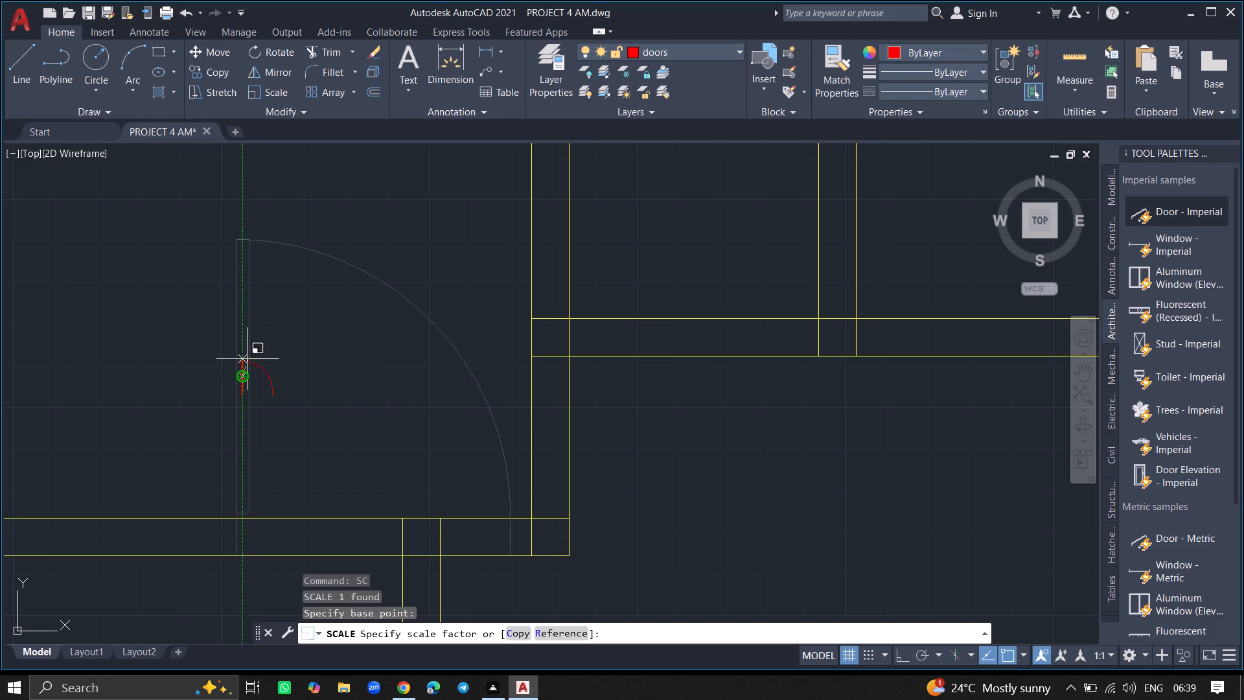
pyautogui.click(286, 265)
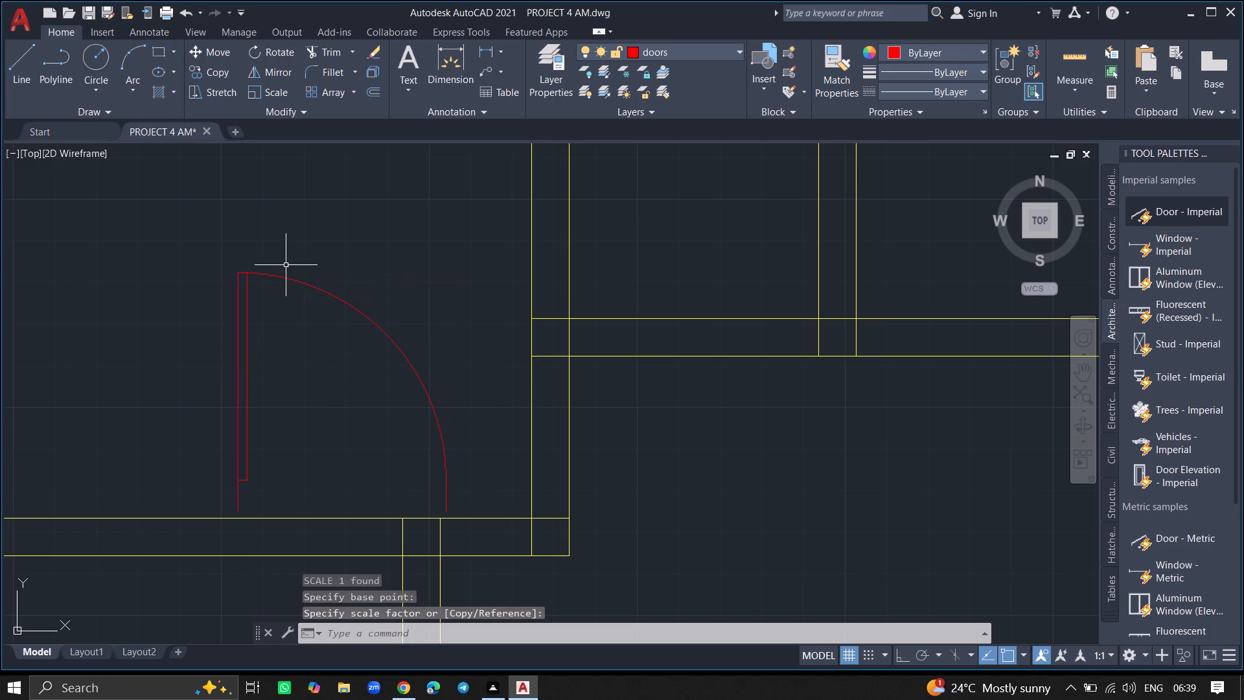
# Move the door about 1'-11" at 325°, toward the lower-right corner of the upper-left room.
pyautogui.click(245, 279)
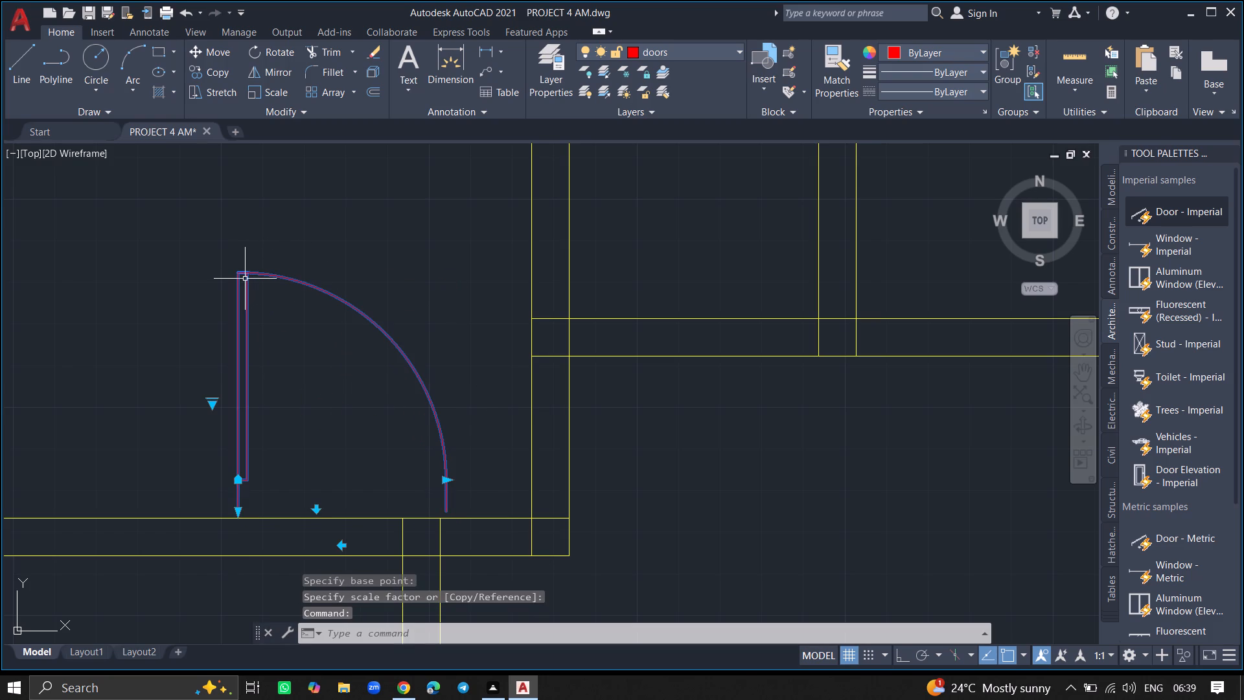
pyautogui.write('MOVE')
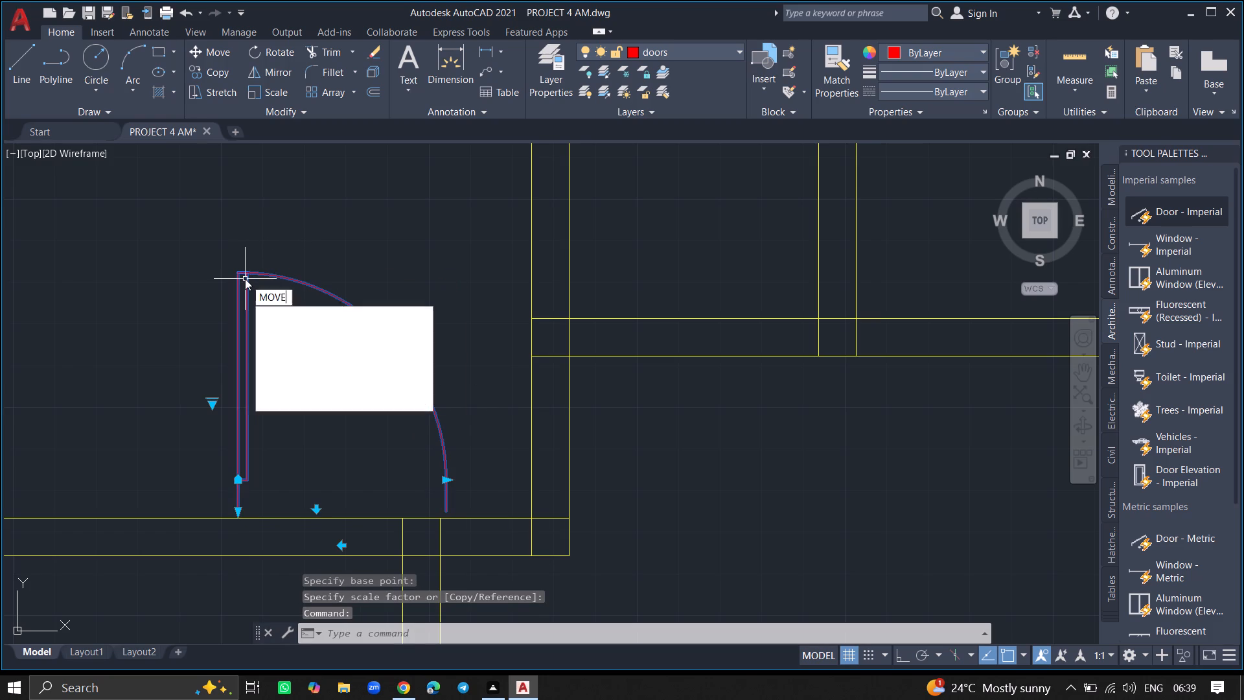
pyautogui.press('Return')
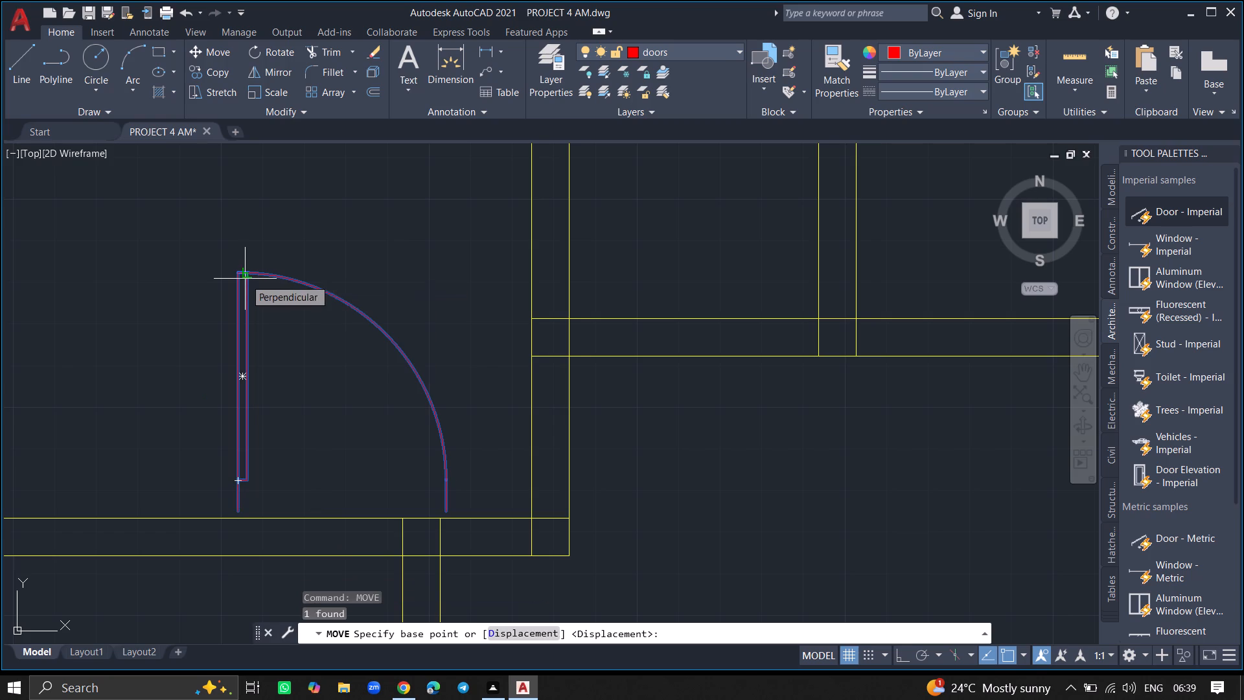
pyautogui.click(245, 279)
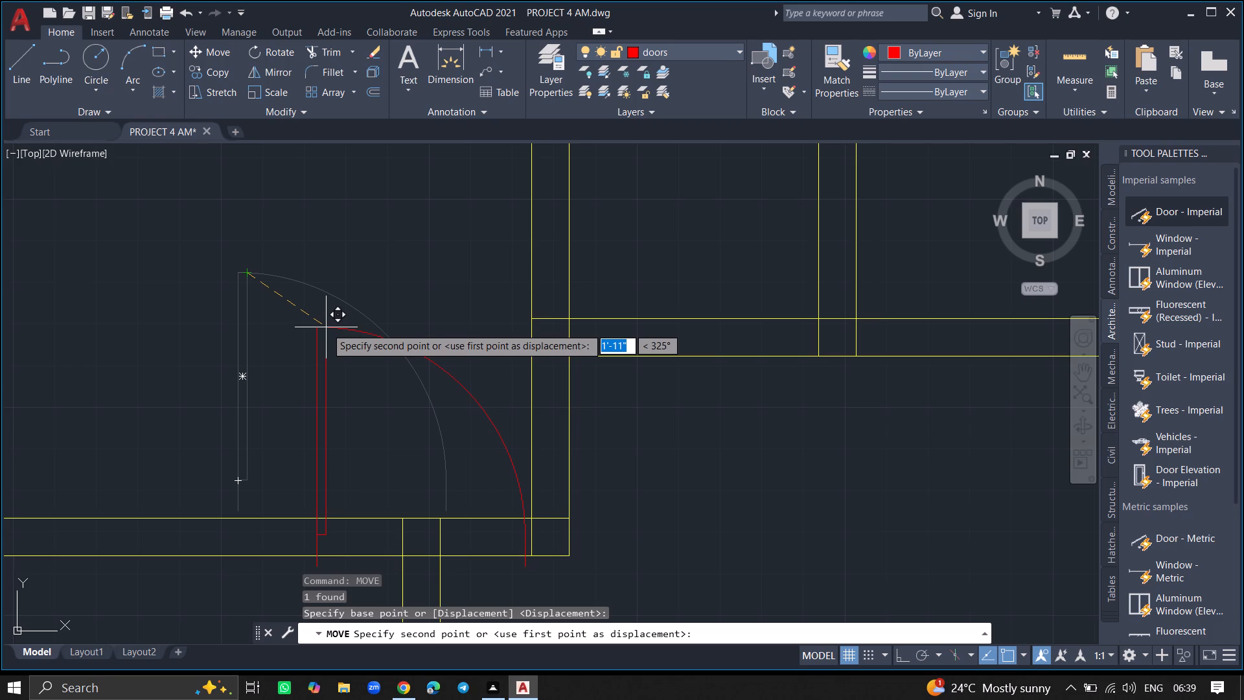
pyautogui.click(326, 327)
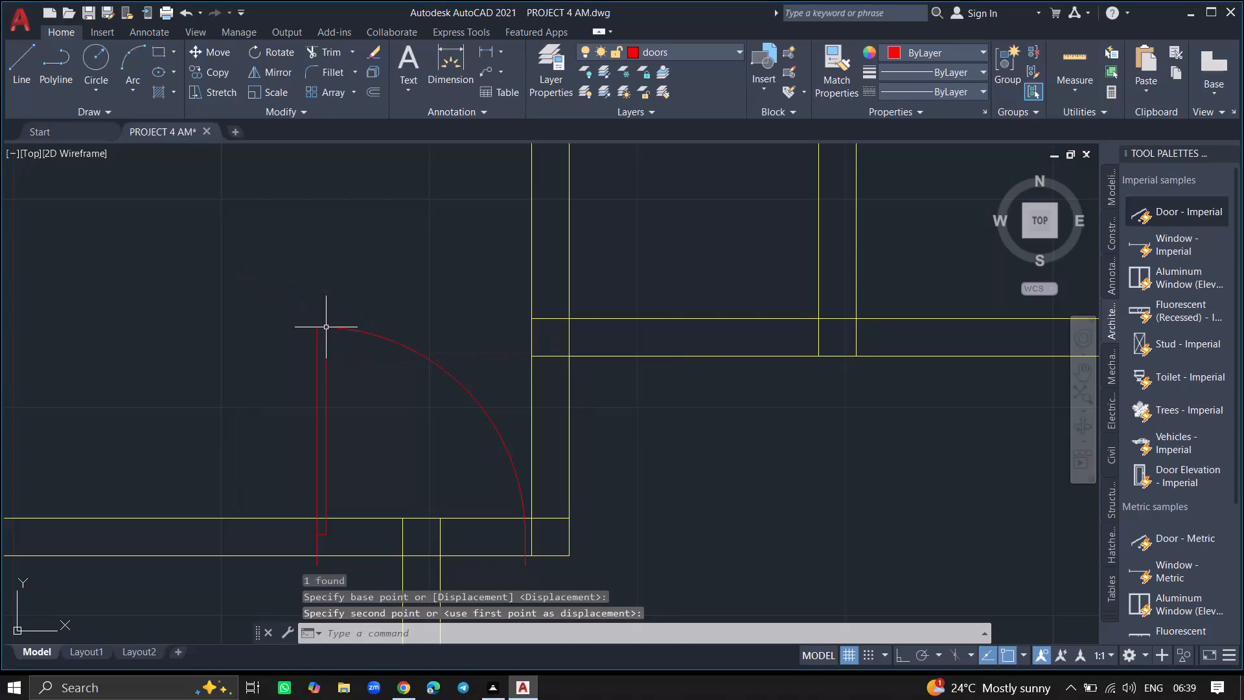
# Erase both lines of the short vertical wall directly below the door.
pyautogui.keyDown('ctrl'); pyautogui.scroll(-4, 351, 364); pyautogui.keyUp('ctrl')
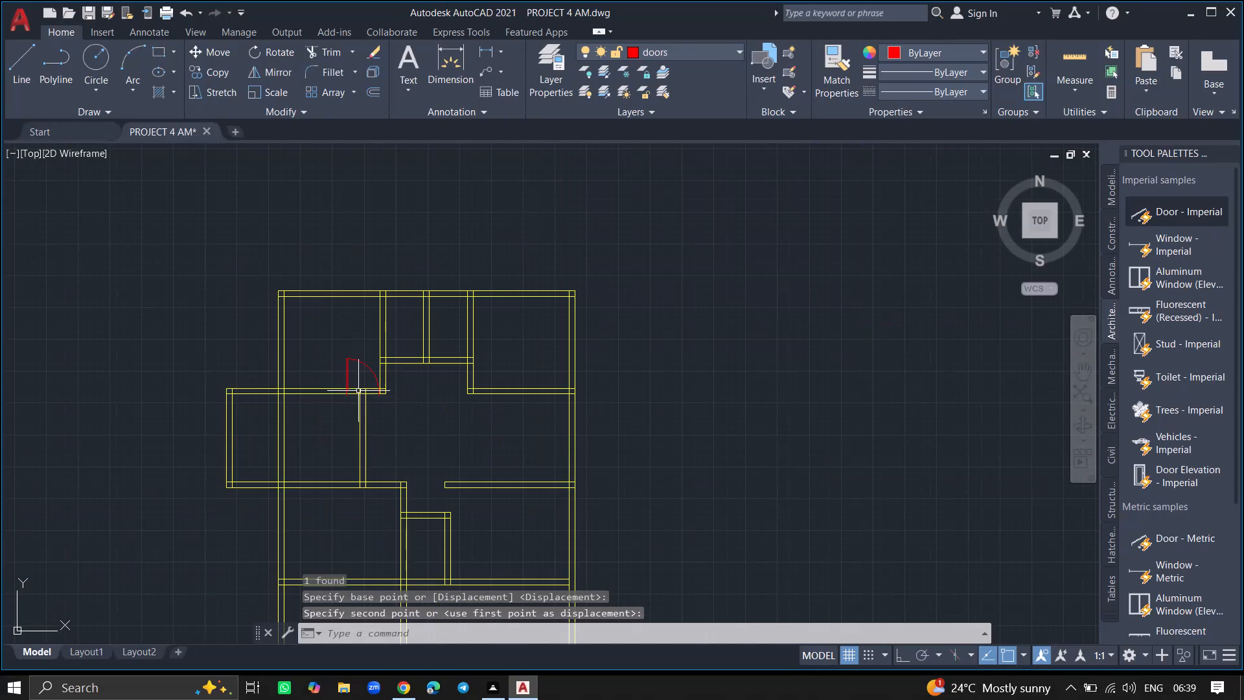
pyautogui.click(364, 437)
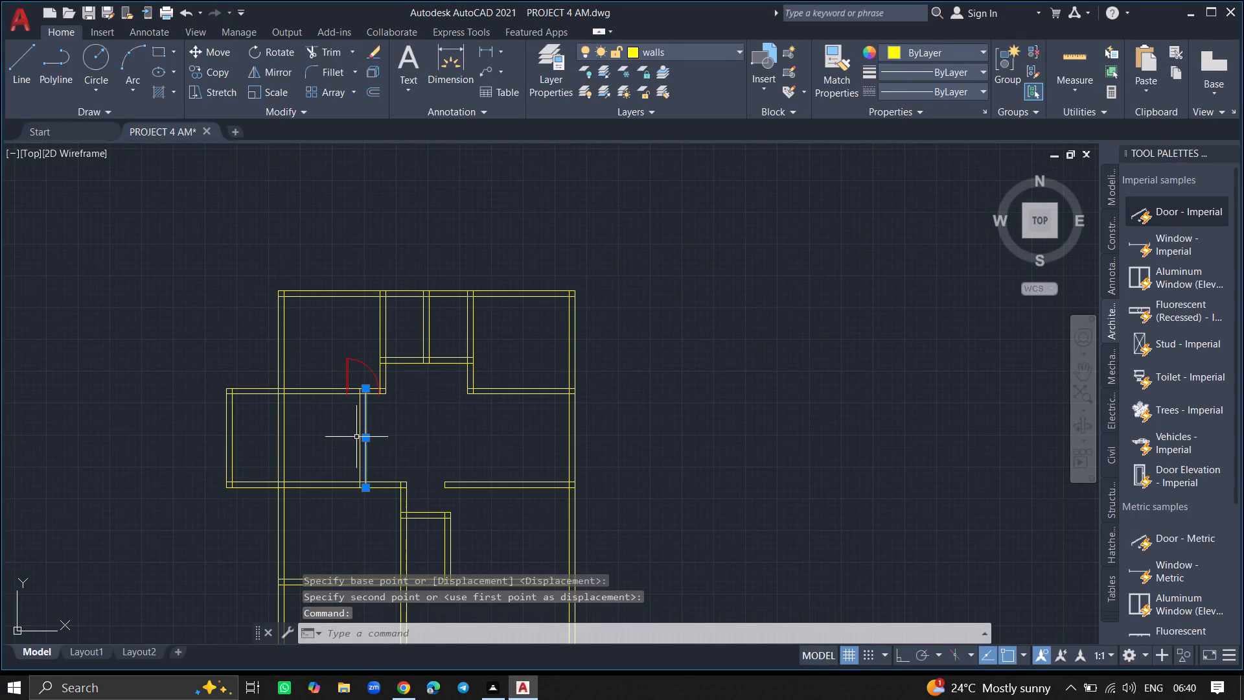
pyautogui.click(361, 437)
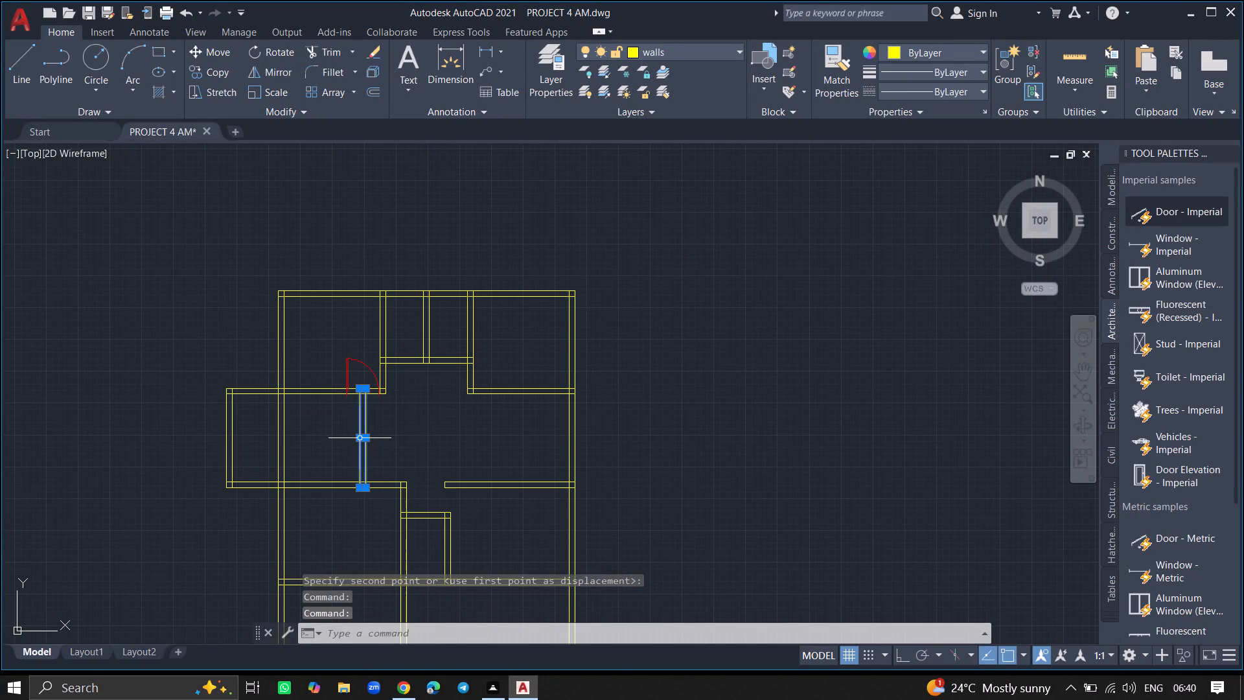
pyautogui.press('Delete')
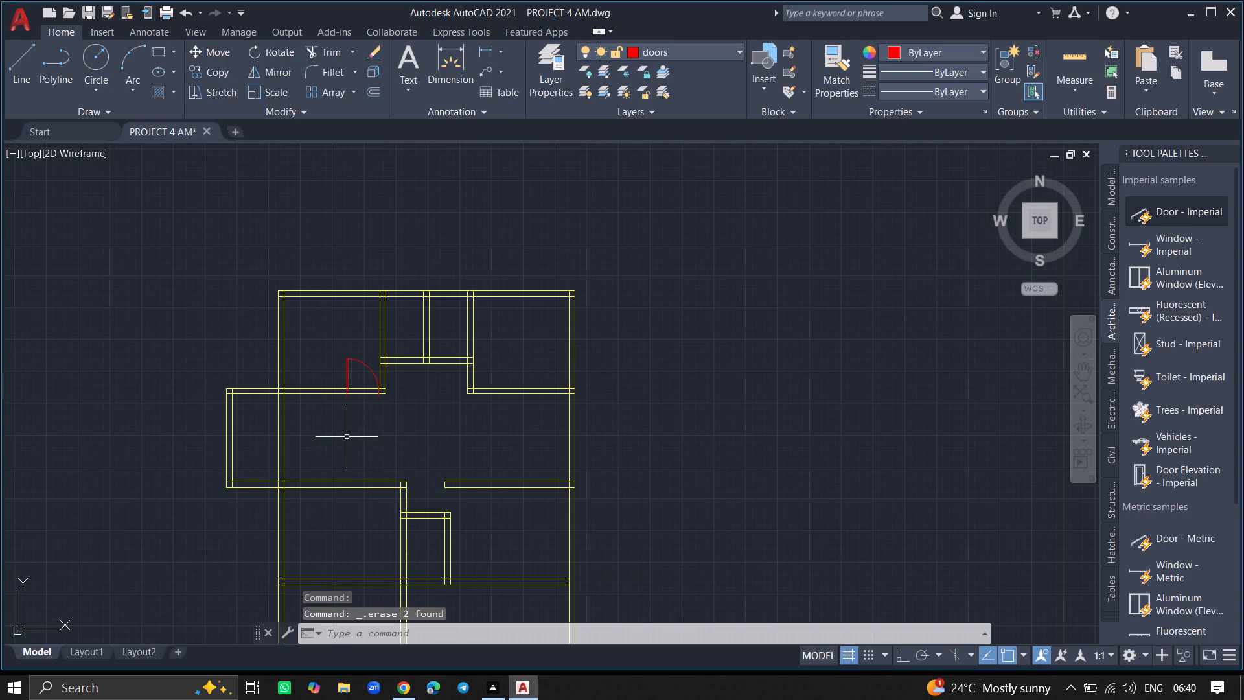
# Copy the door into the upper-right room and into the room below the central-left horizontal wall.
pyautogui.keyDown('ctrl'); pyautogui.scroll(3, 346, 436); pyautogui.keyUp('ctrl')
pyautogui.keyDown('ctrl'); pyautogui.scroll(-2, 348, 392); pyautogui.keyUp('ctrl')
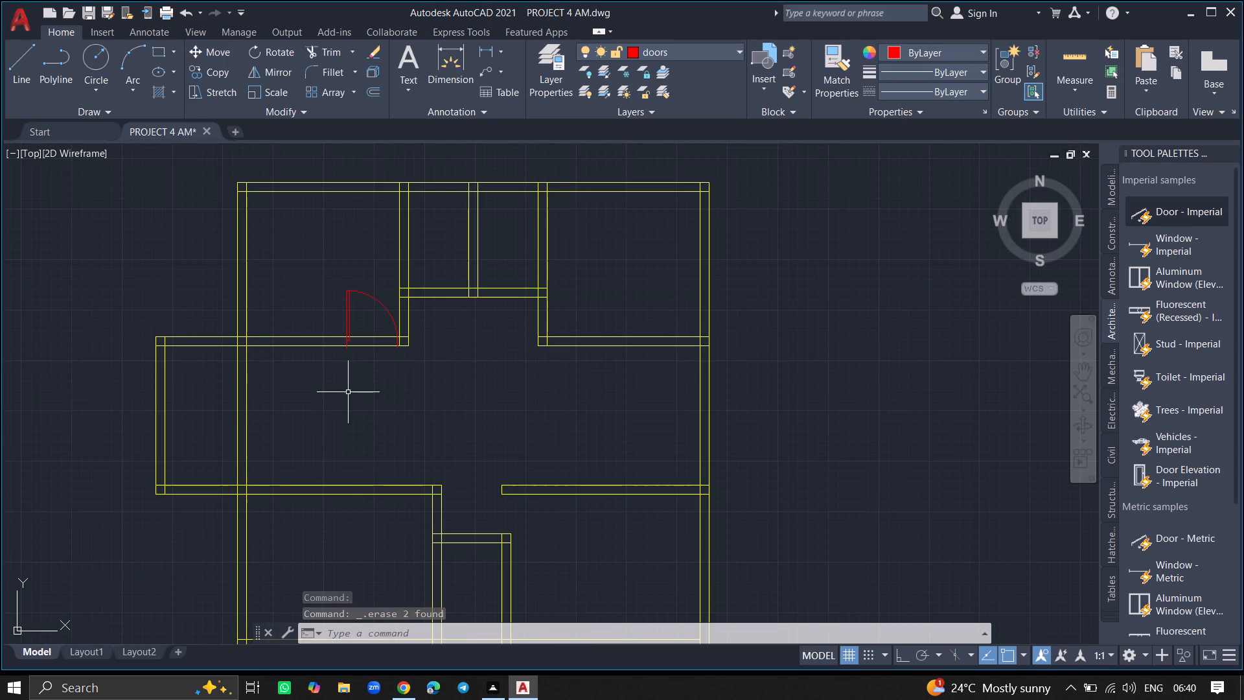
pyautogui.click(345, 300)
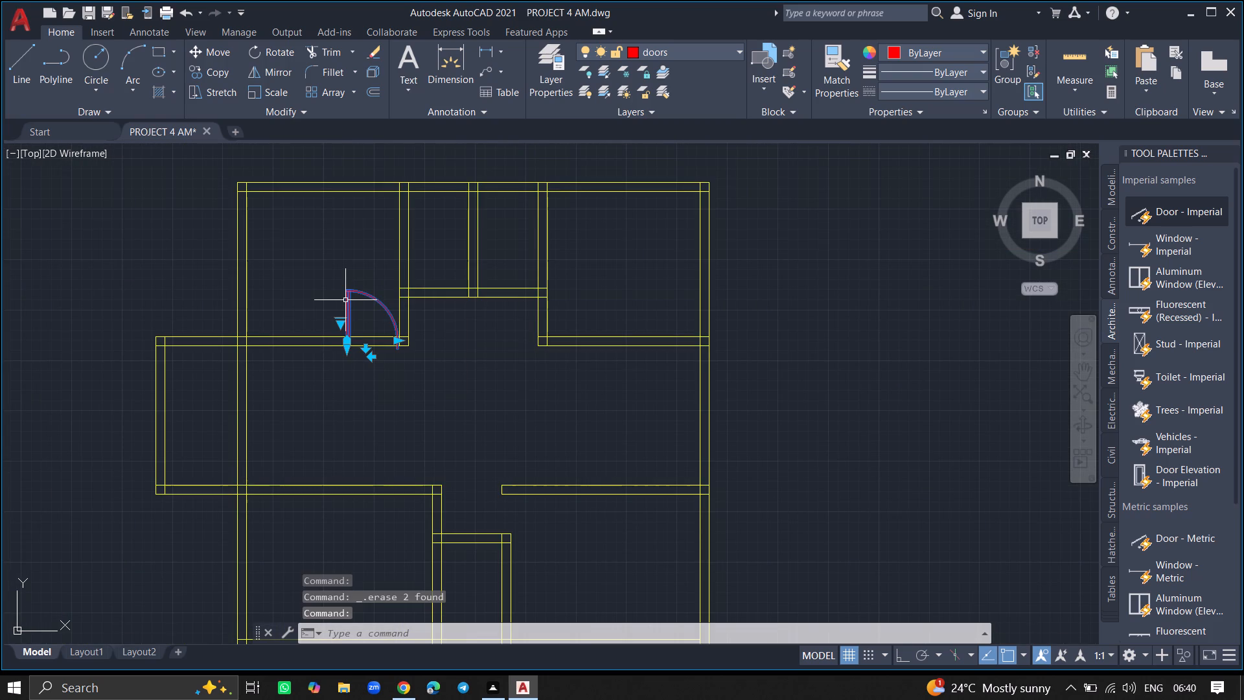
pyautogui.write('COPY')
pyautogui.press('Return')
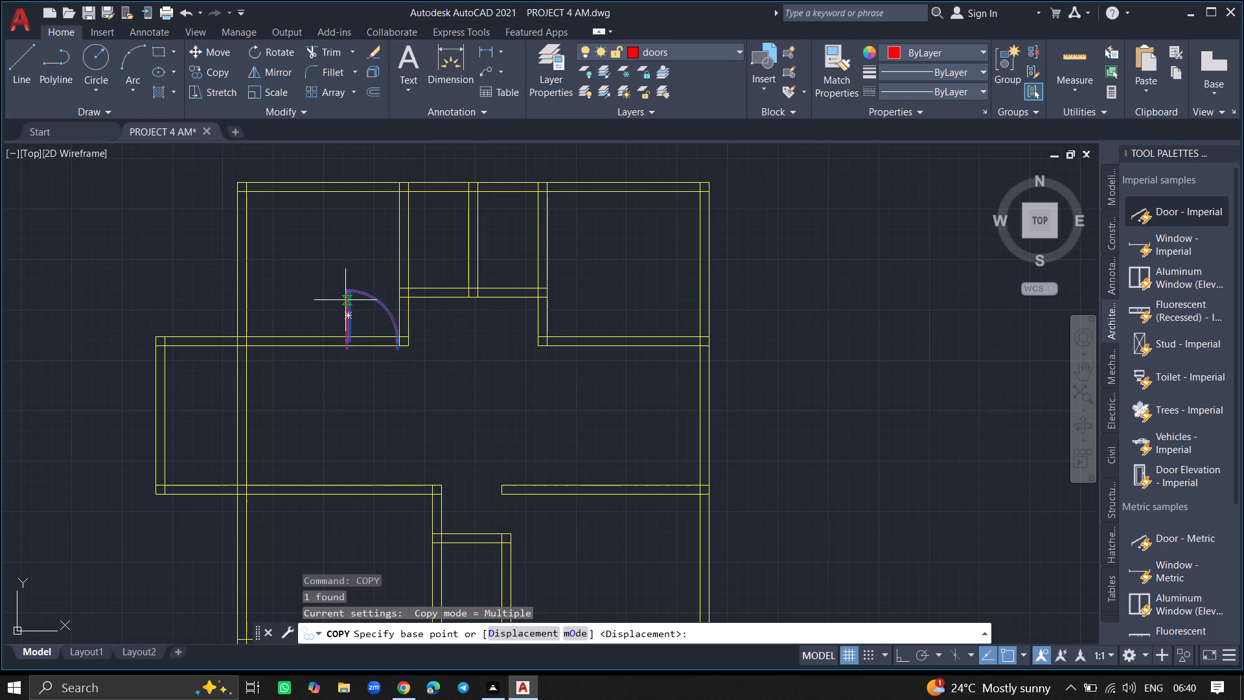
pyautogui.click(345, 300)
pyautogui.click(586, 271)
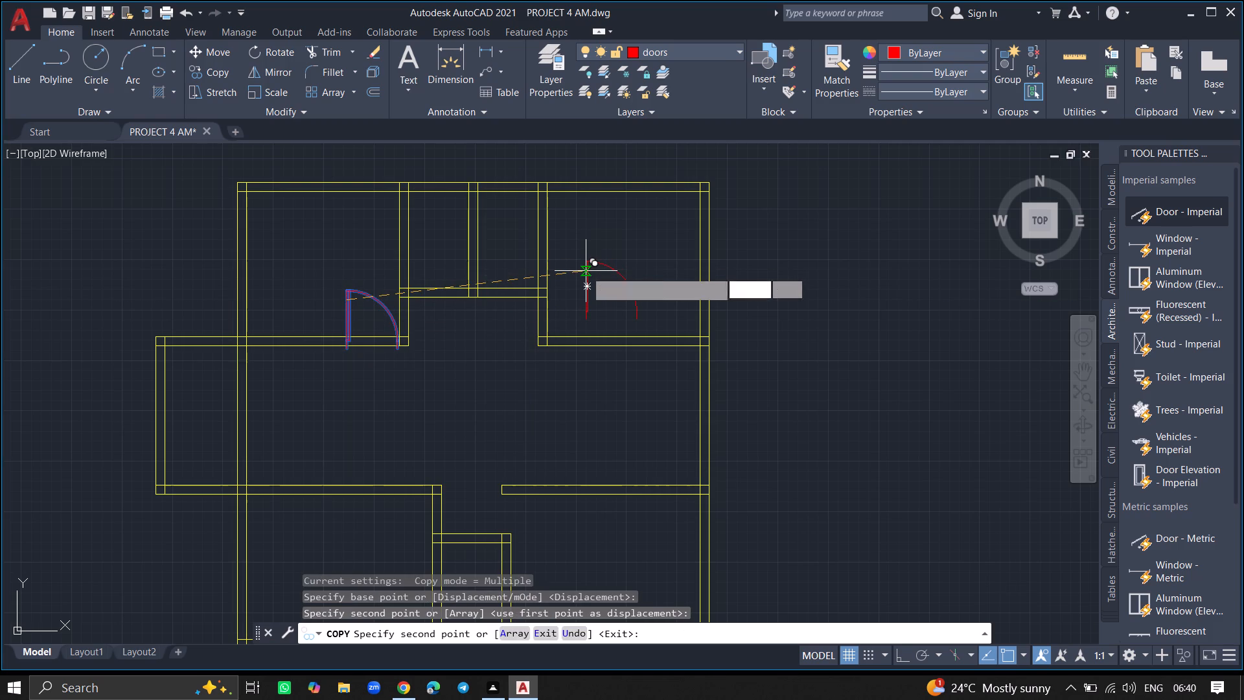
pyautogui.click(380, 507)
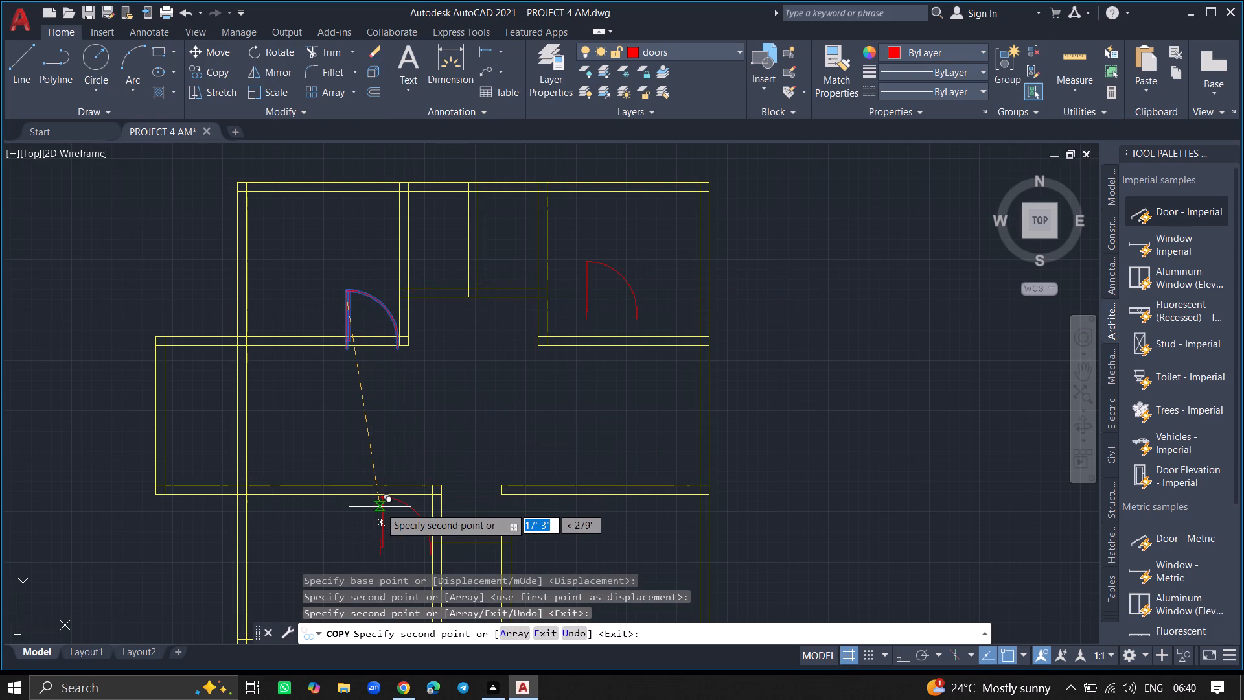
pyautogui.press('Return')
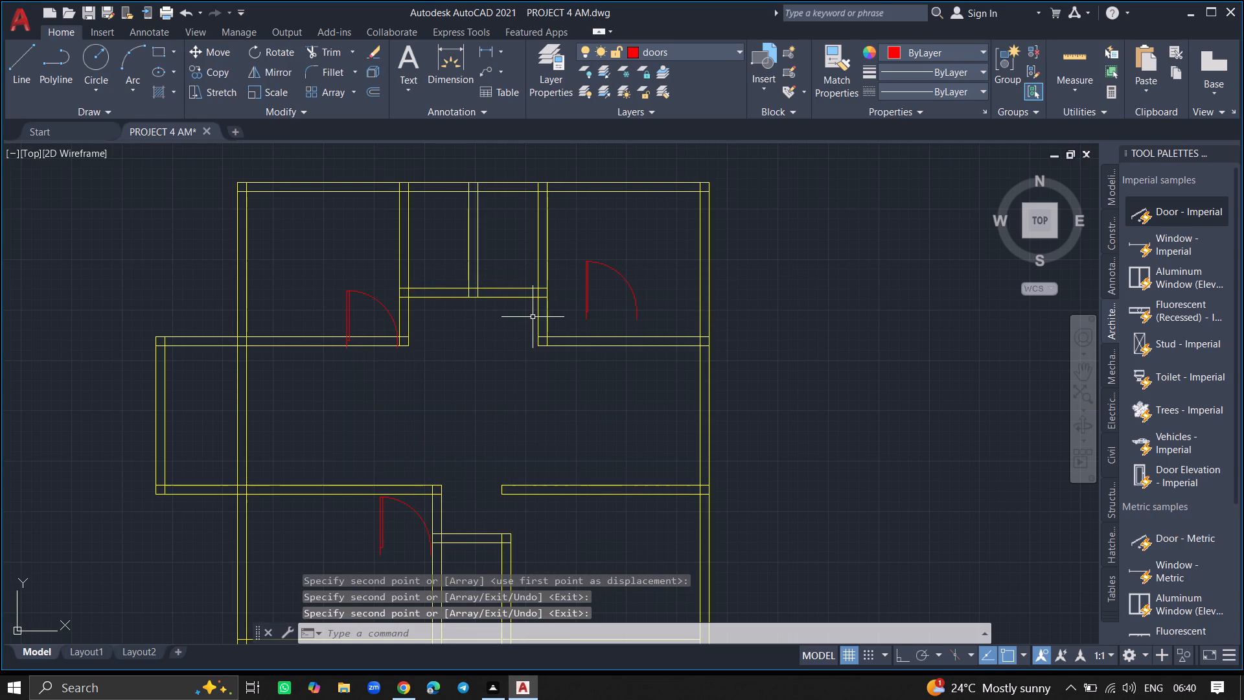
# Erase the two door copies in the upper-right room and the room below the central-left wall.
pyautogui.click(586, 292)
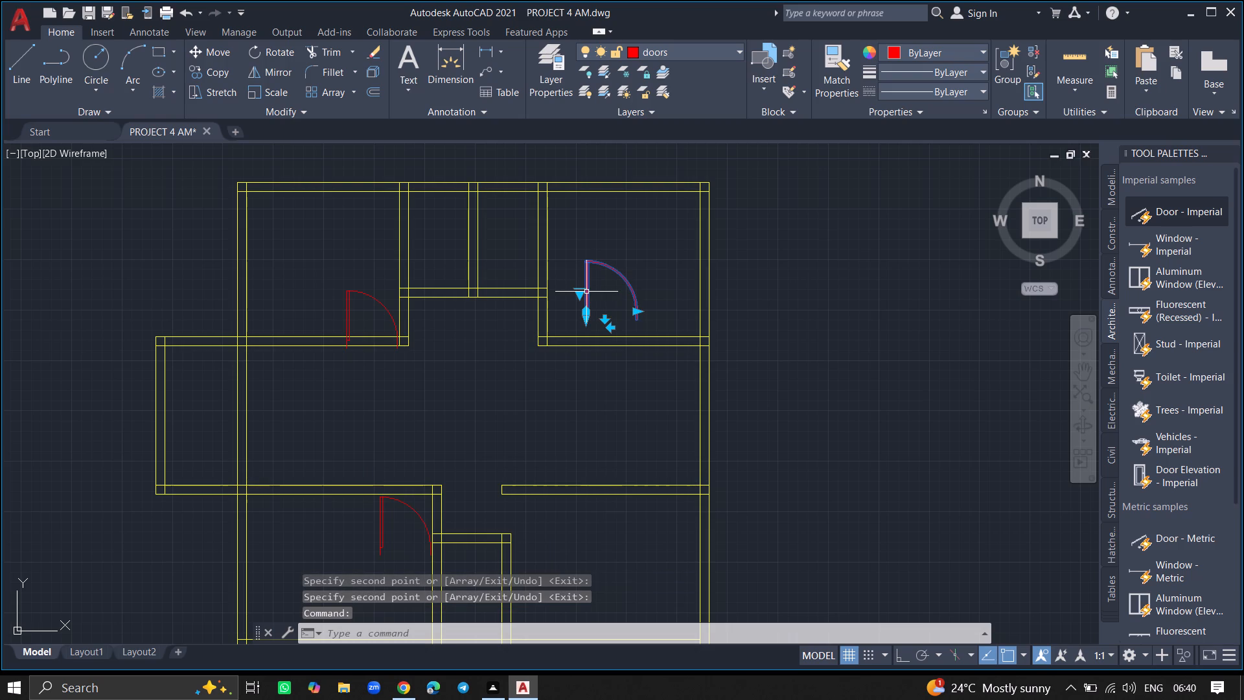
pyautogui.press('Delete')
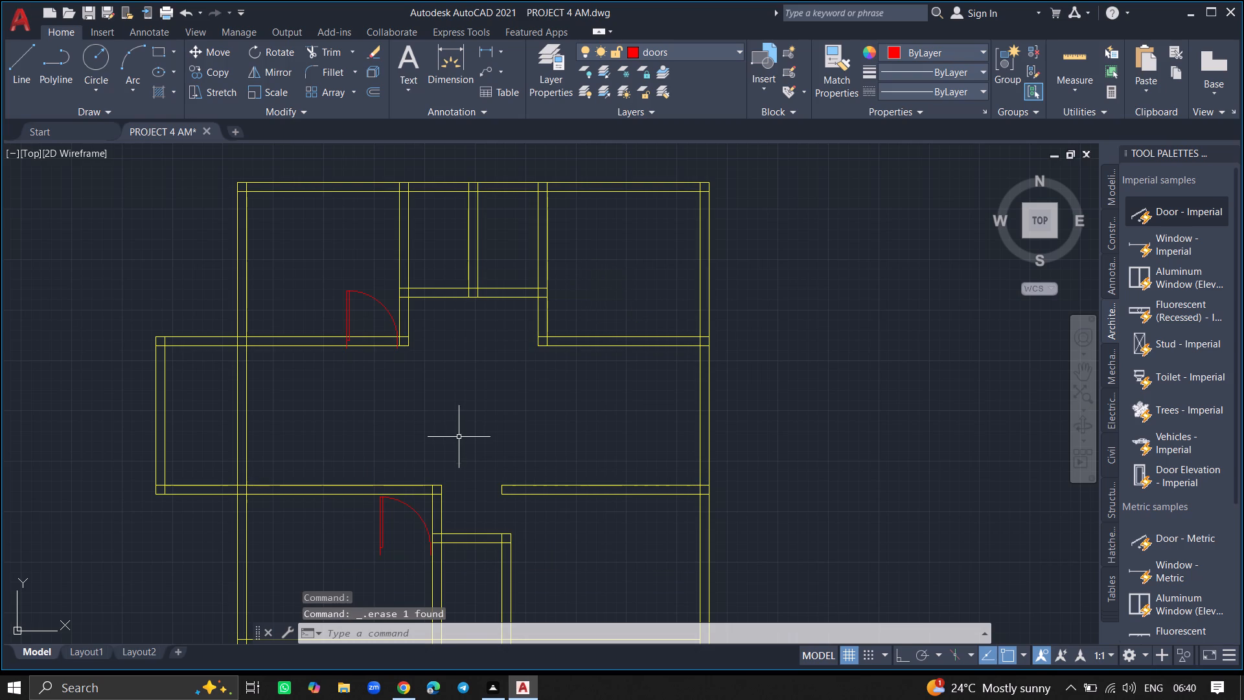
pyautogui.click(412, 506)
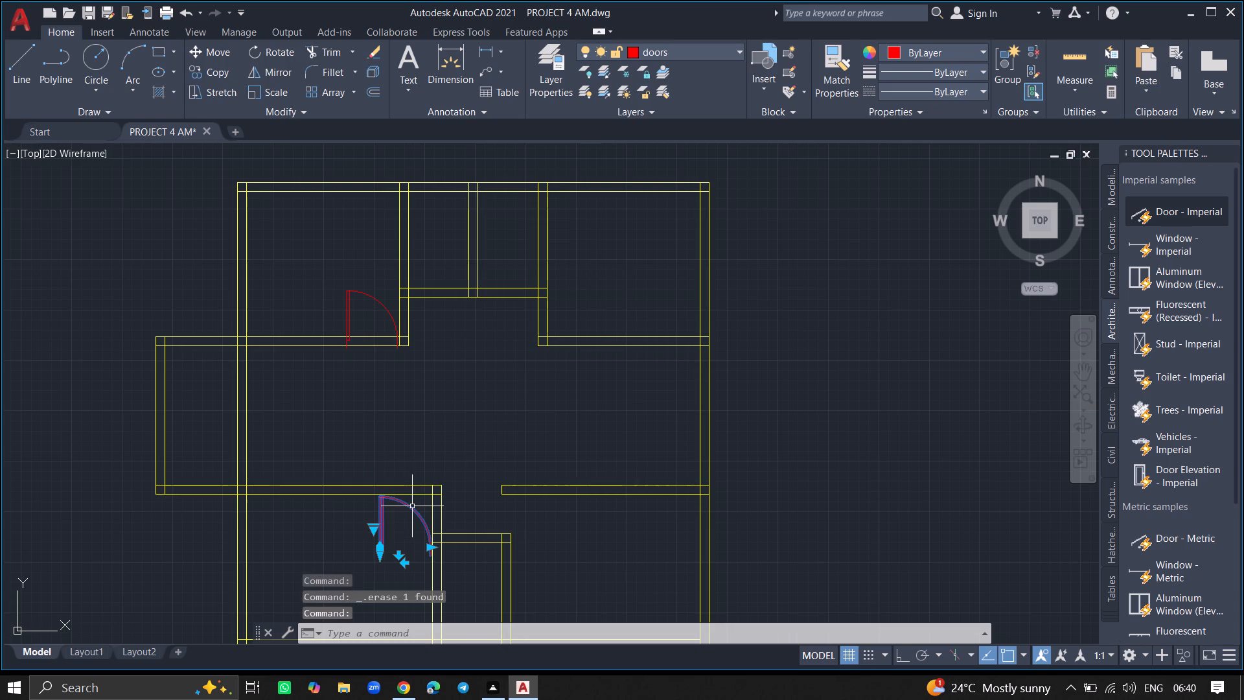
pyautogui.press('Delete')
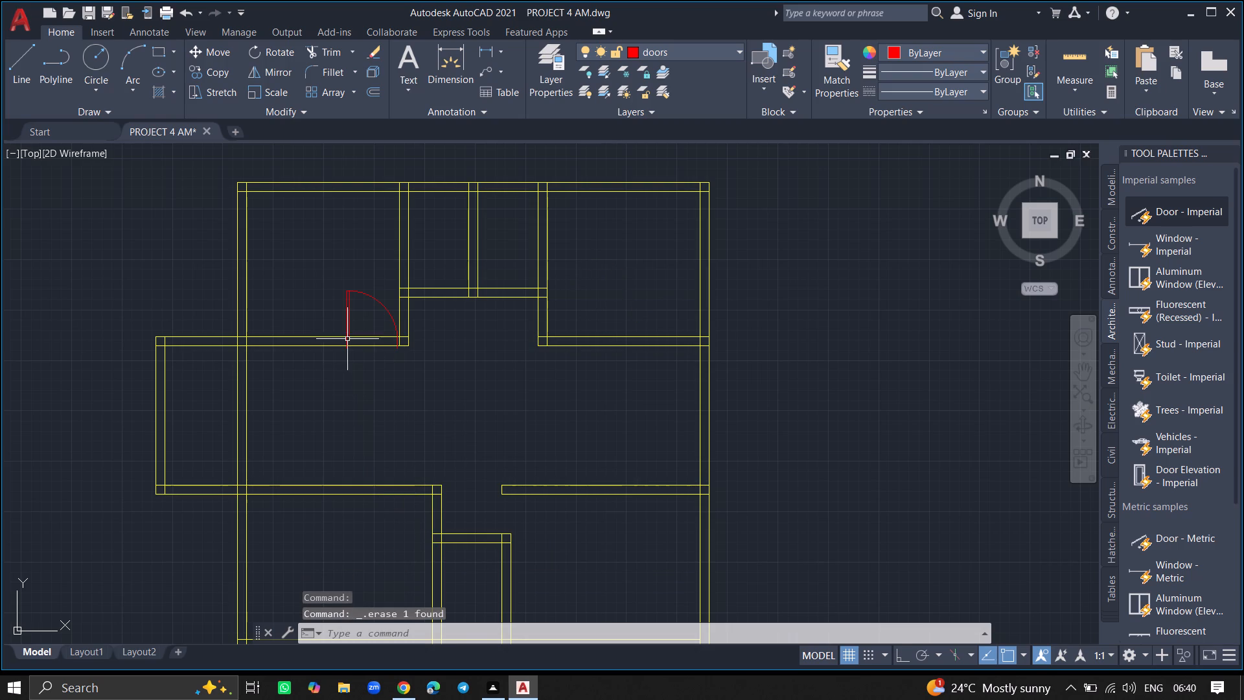
# Scale the remaining door in the upper-left room slightly smaller from a base point midway along its leaf.
pyautogui.click(349, 326)
pyautogui.write('SC')
pyautogui.press('Return')
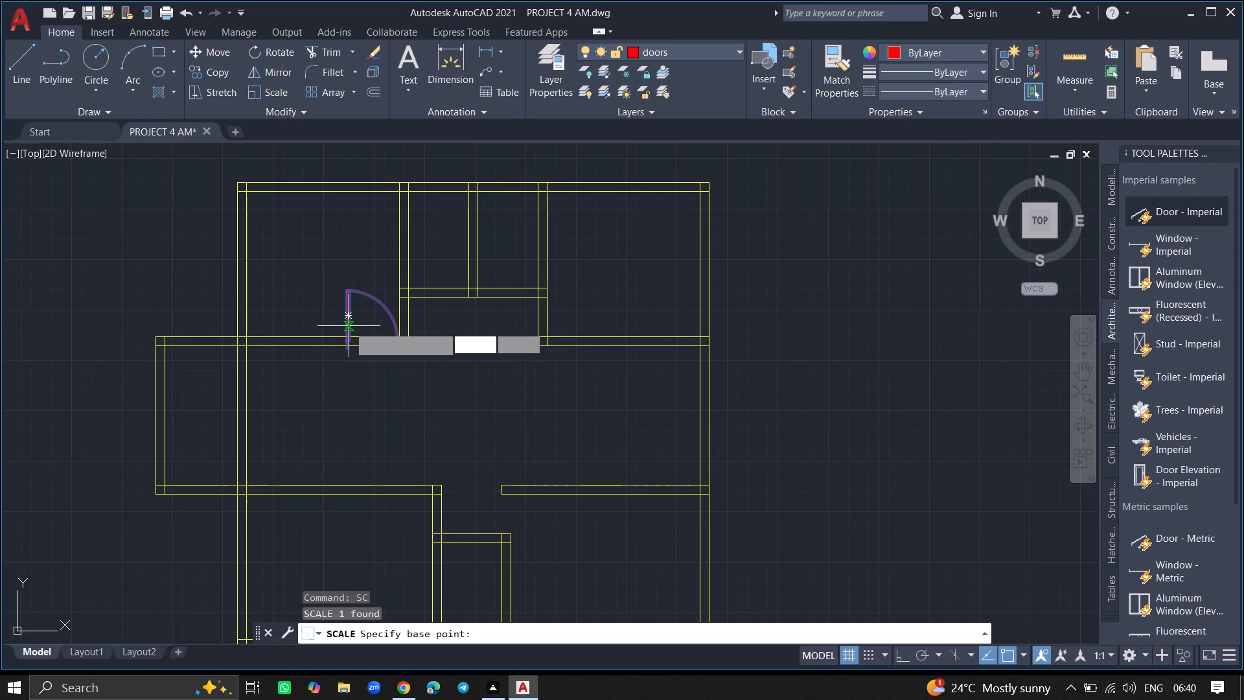
pyautogui.click(348, 312)
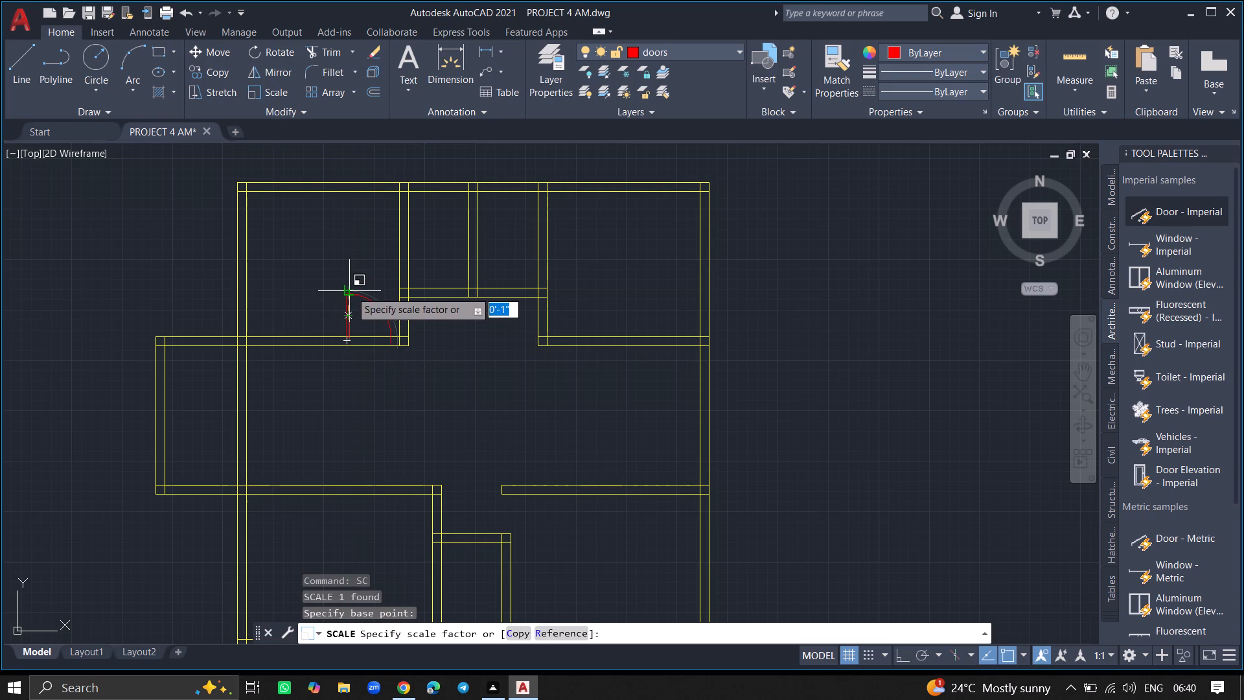
pyautogui.keyDown('ctrl'); pyautogui.scroll(1, 351, 291); pyautogui.keyUp('ctrl')
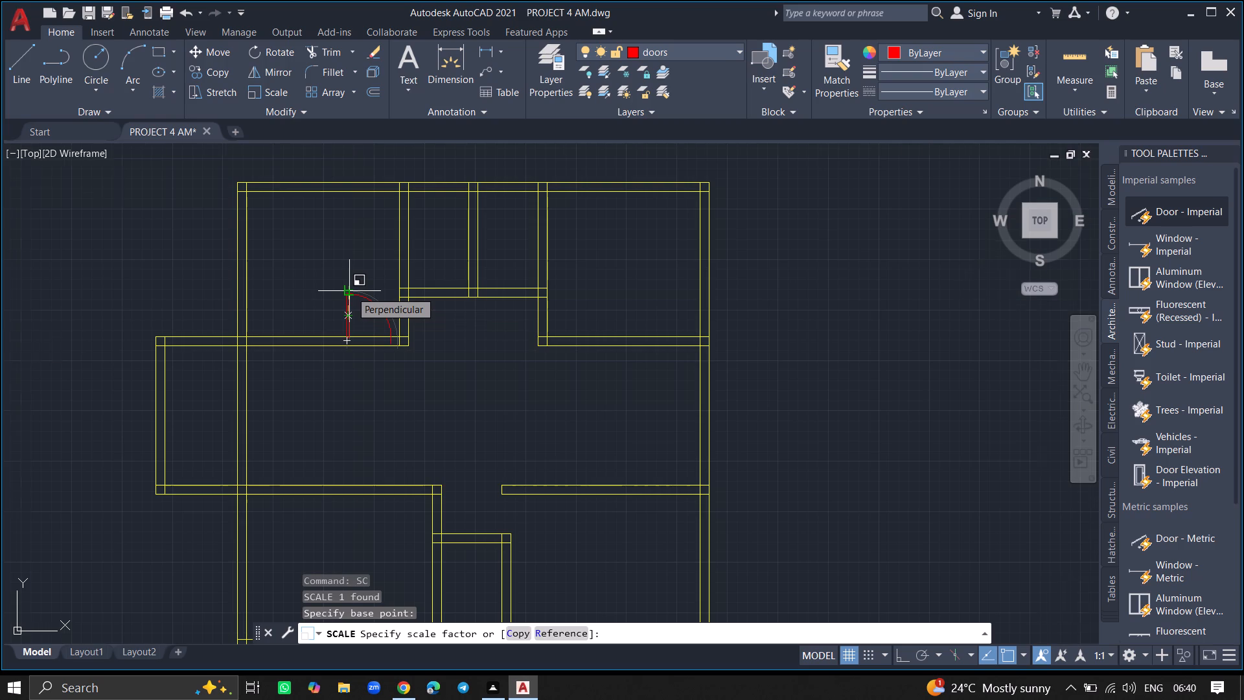
pyautogui.keyDown('ctrl'); pyautogui.scroll(1, 351, 291); pyautogui.keyUp('ctrl')
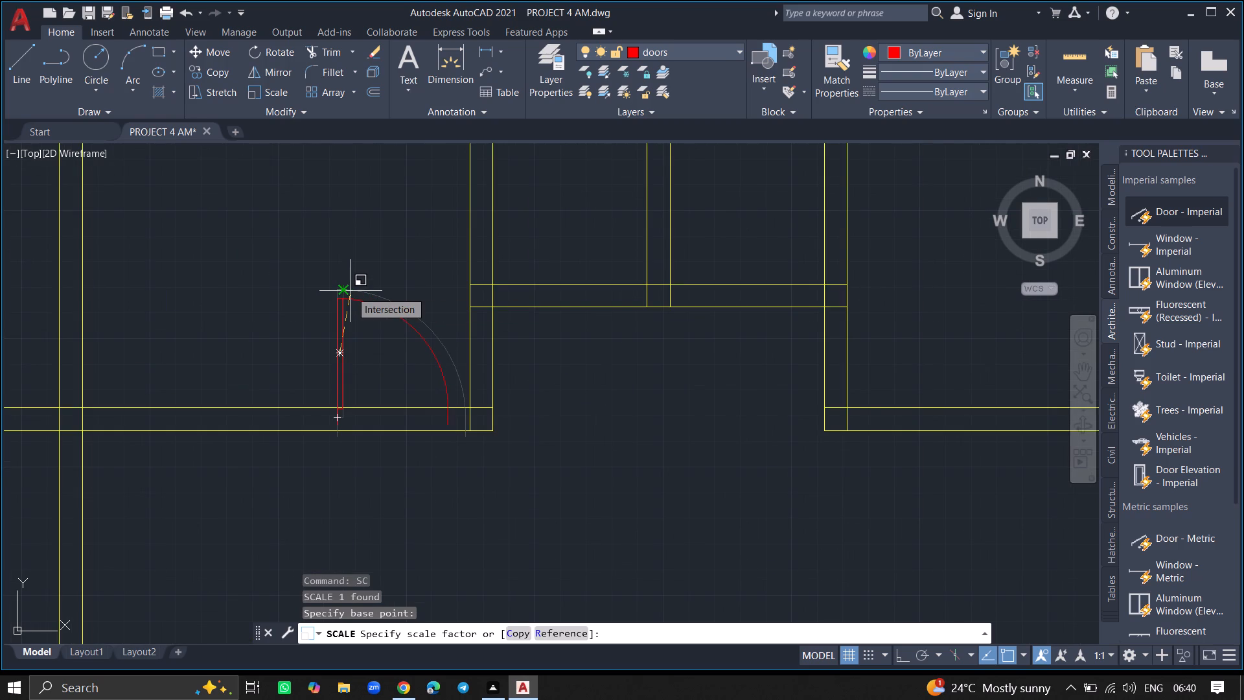
pyautogui.click(351, 291)
# Scale the door in the upper-left room down further, using the top of its leaf as the base point.
pyautogui.click(342, 297)
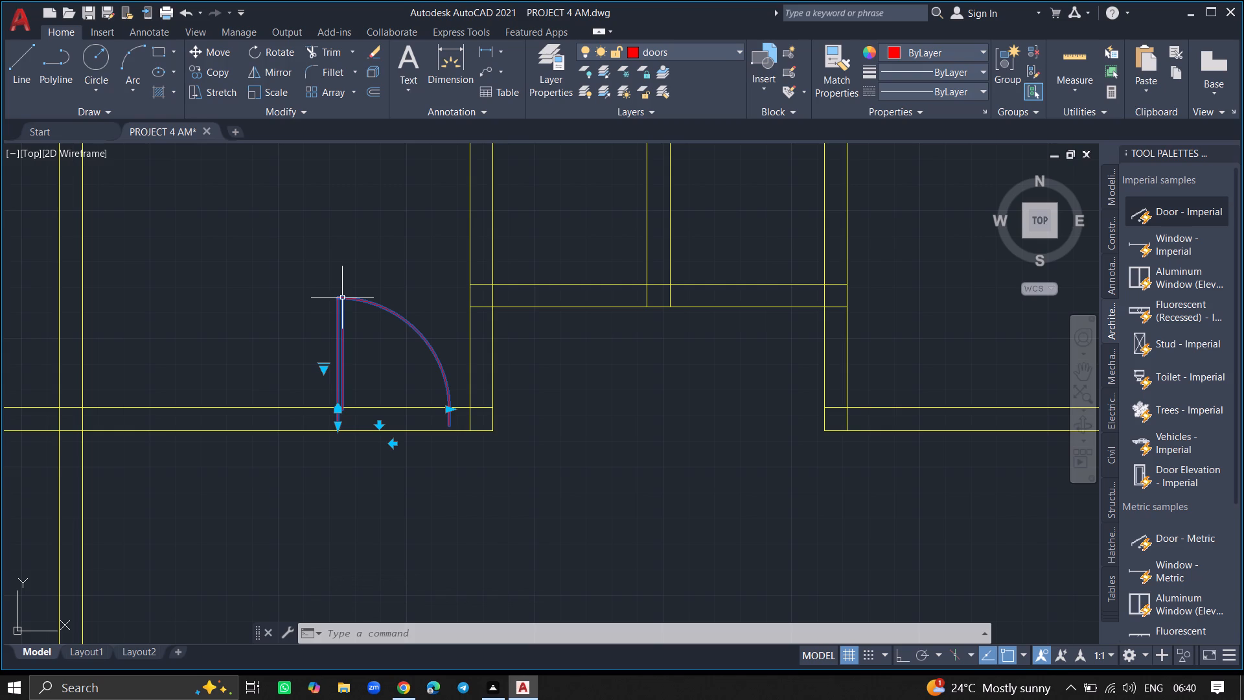
pyautogui.keyDown('ctrl'); pyautogui.scroll(-3, 342, 297); pyautogui.keyUp('ctrl')
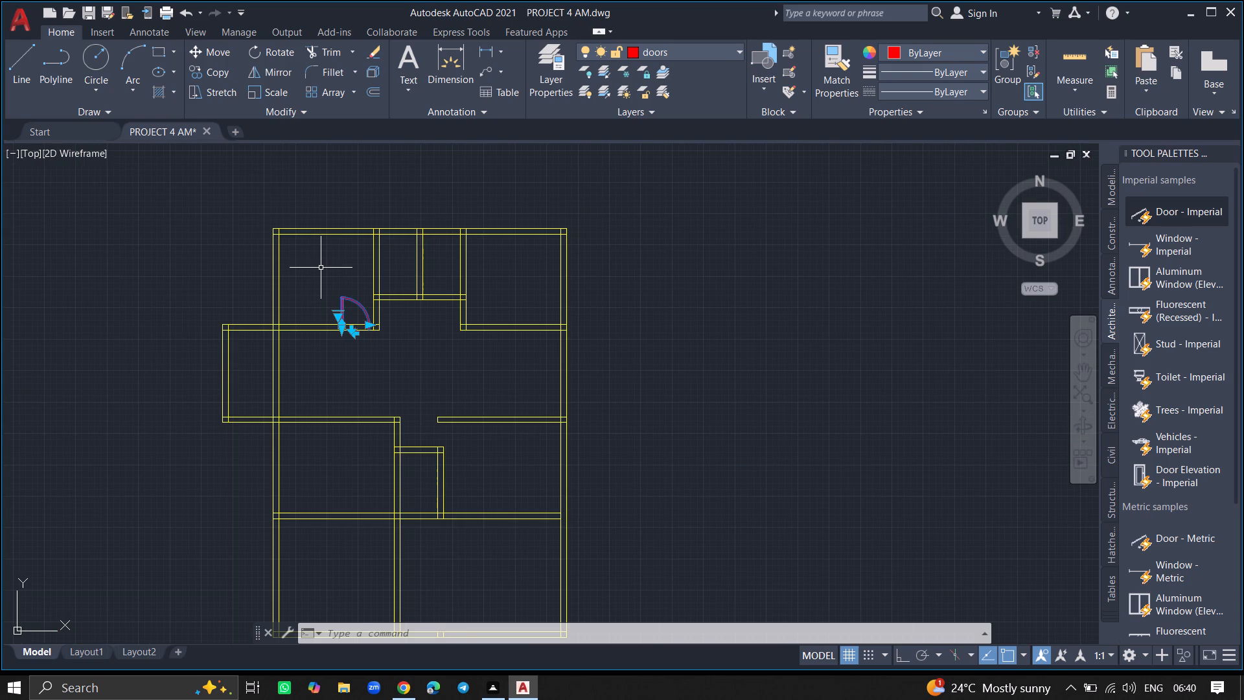
pyautogui.write('SC')
pyautogui.press('Return')
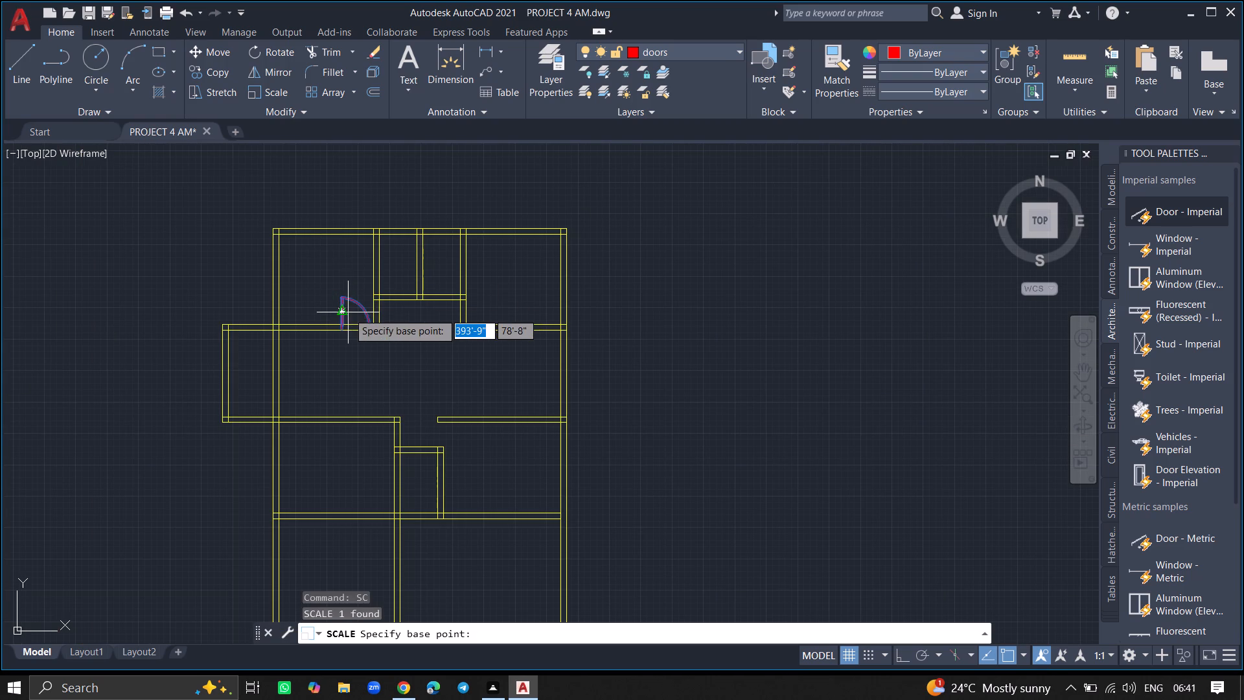
pyautogui.click(343, 301)
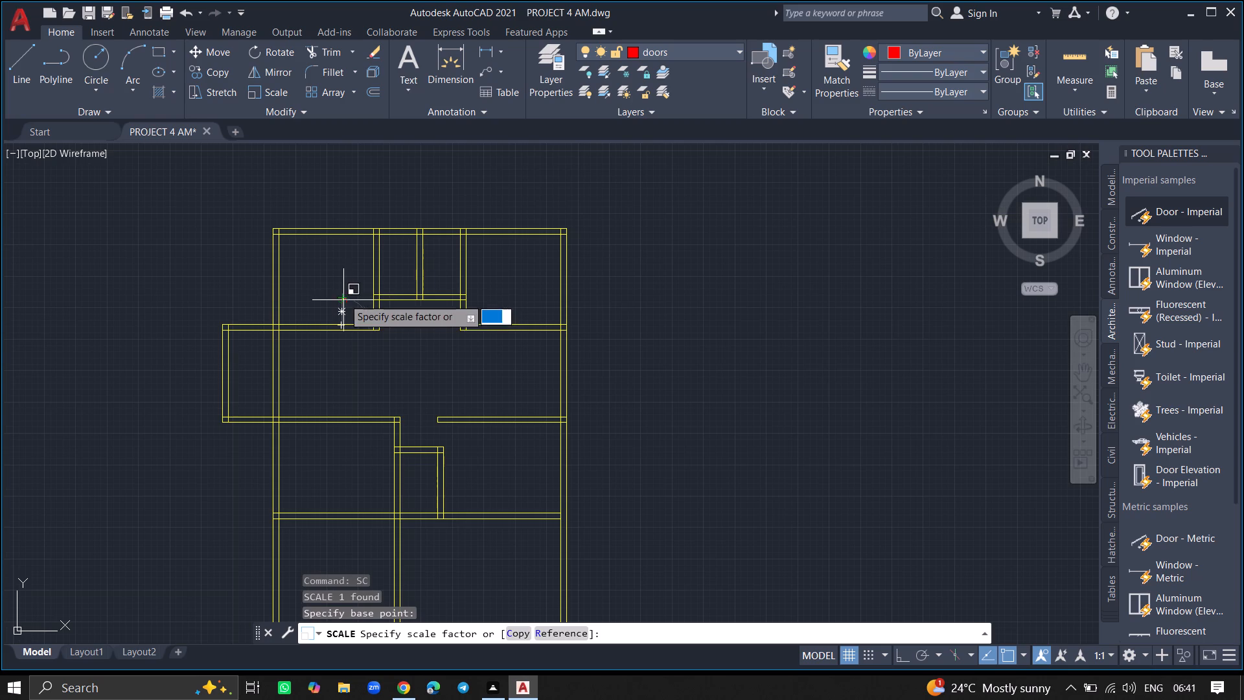
pyautogui.keyDown('ctrl'); pyautogui.scroll(3, 343, 288); pyautogui.keyUp('ctrl')
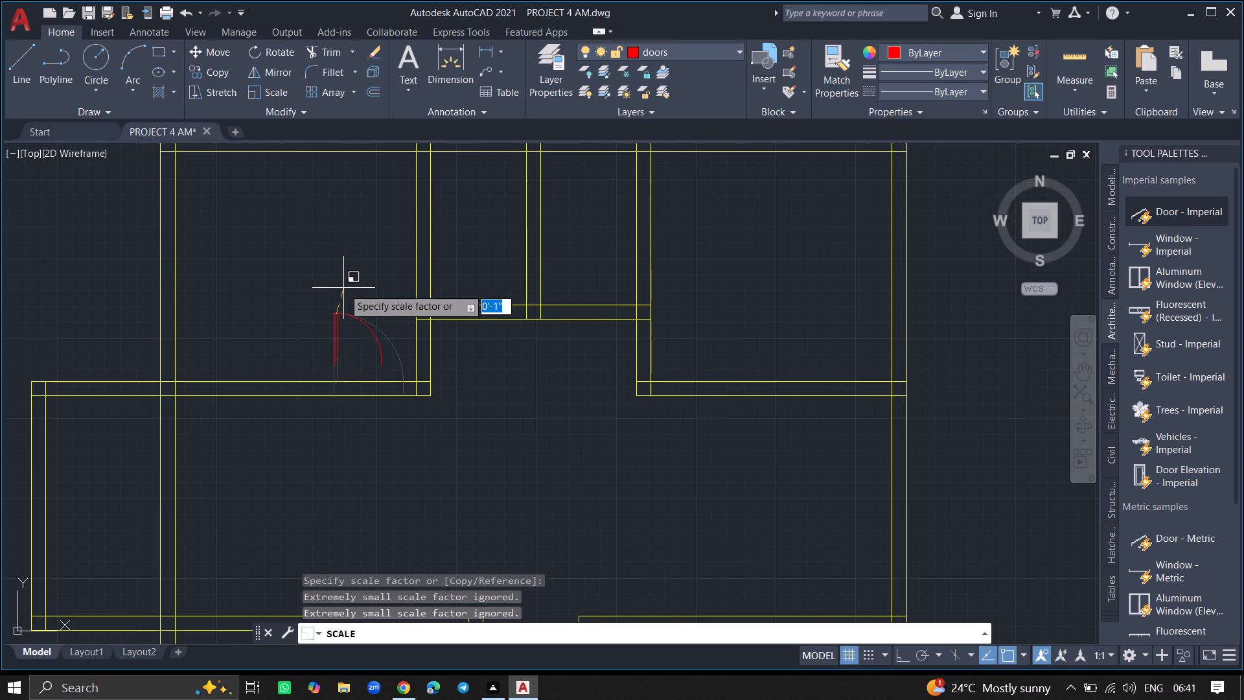
pyautogui.click(343, 284)
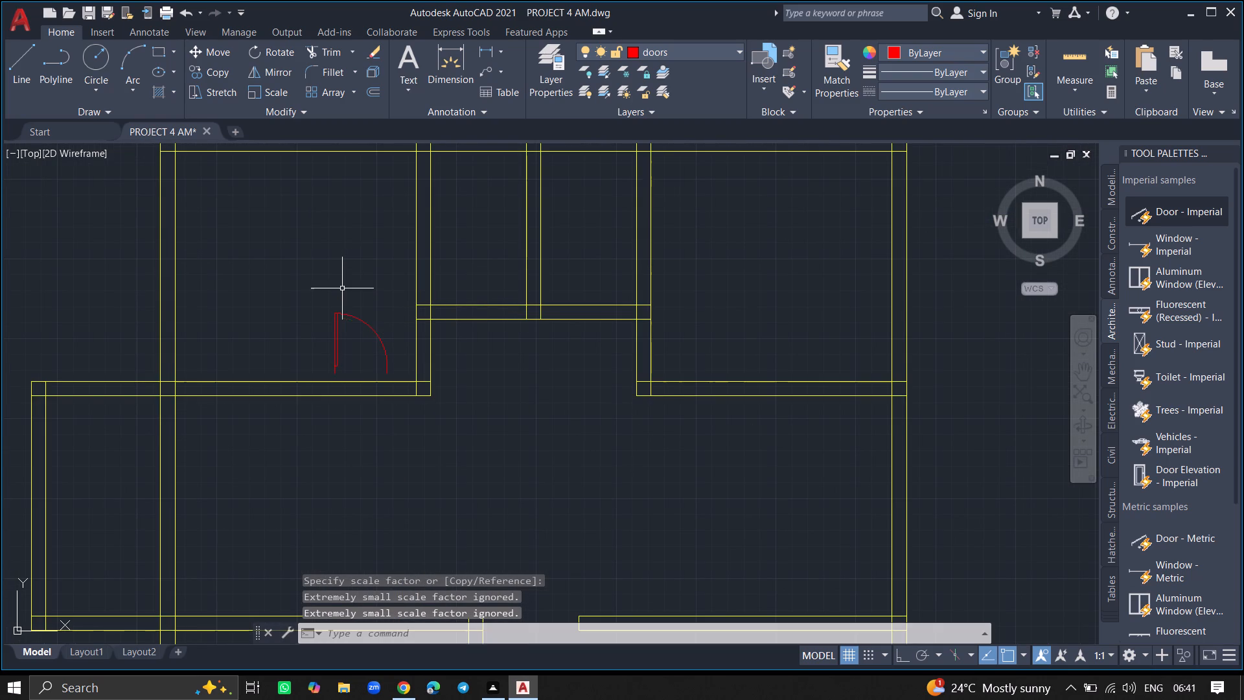
# Move the door about 1'-7" down and to the right so its jambs cross both lines of the horizontal wall.
pyautogui.click(337, 311)
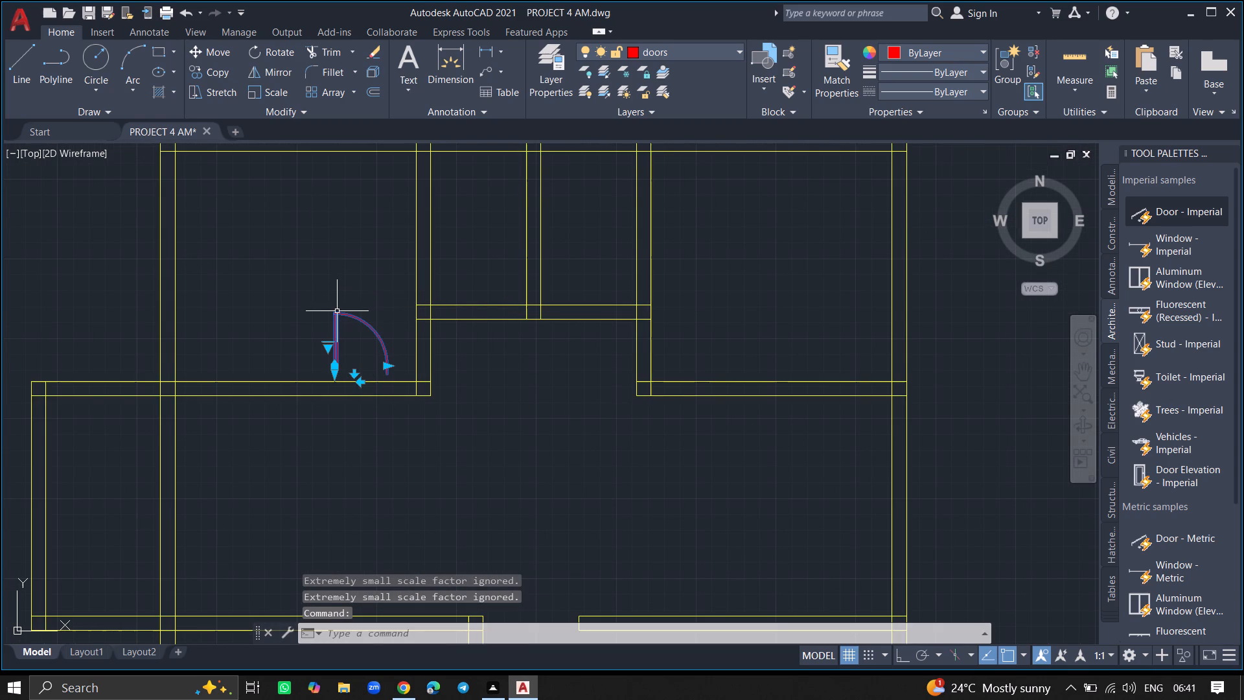
pyautogui.write('MOVE')
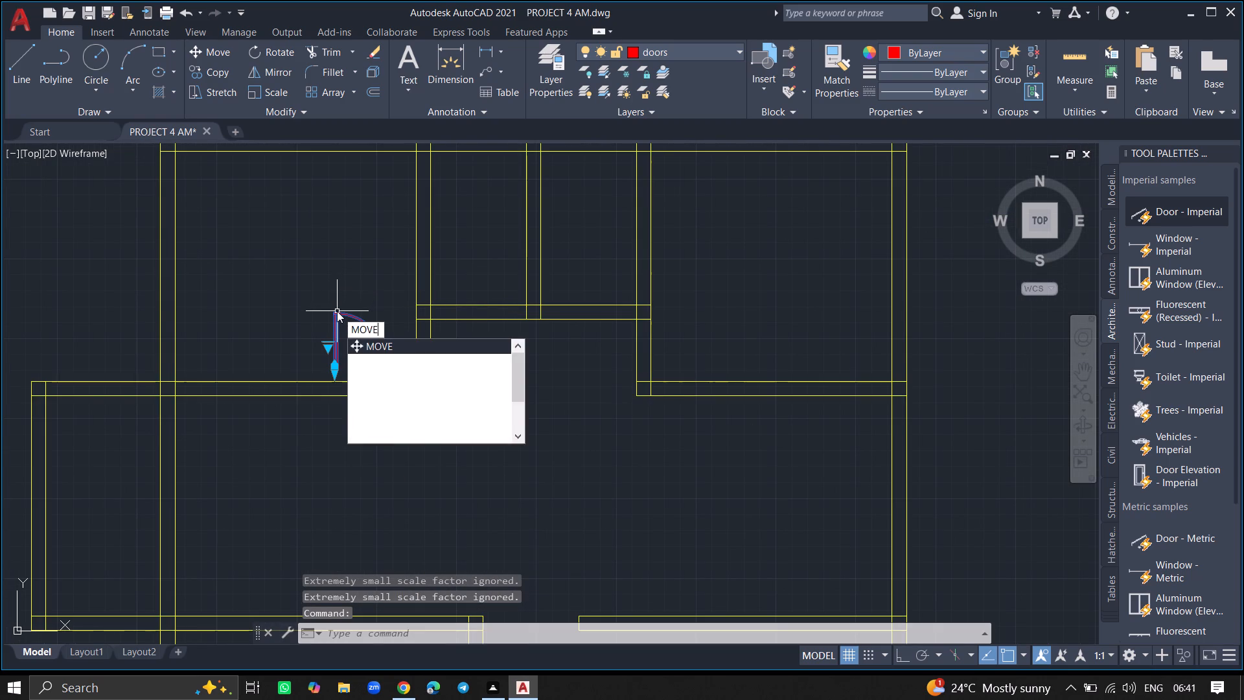
pyautogui.press('Return')
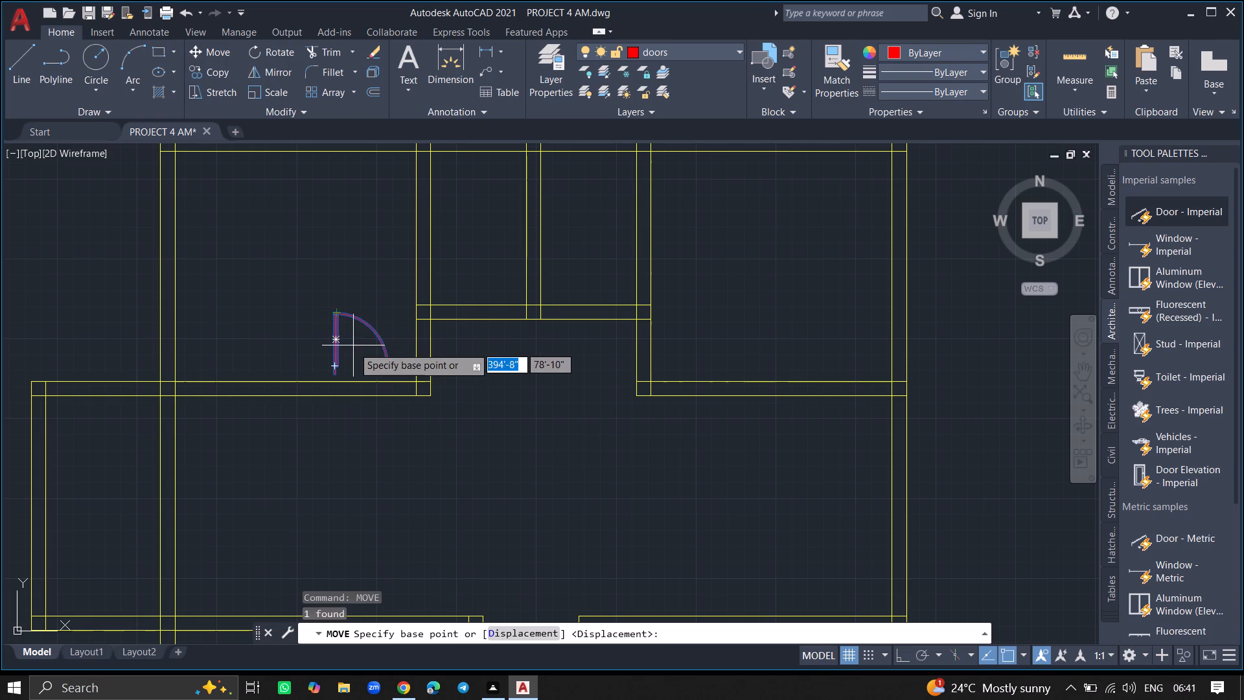
pyautogui.click(338, 315)
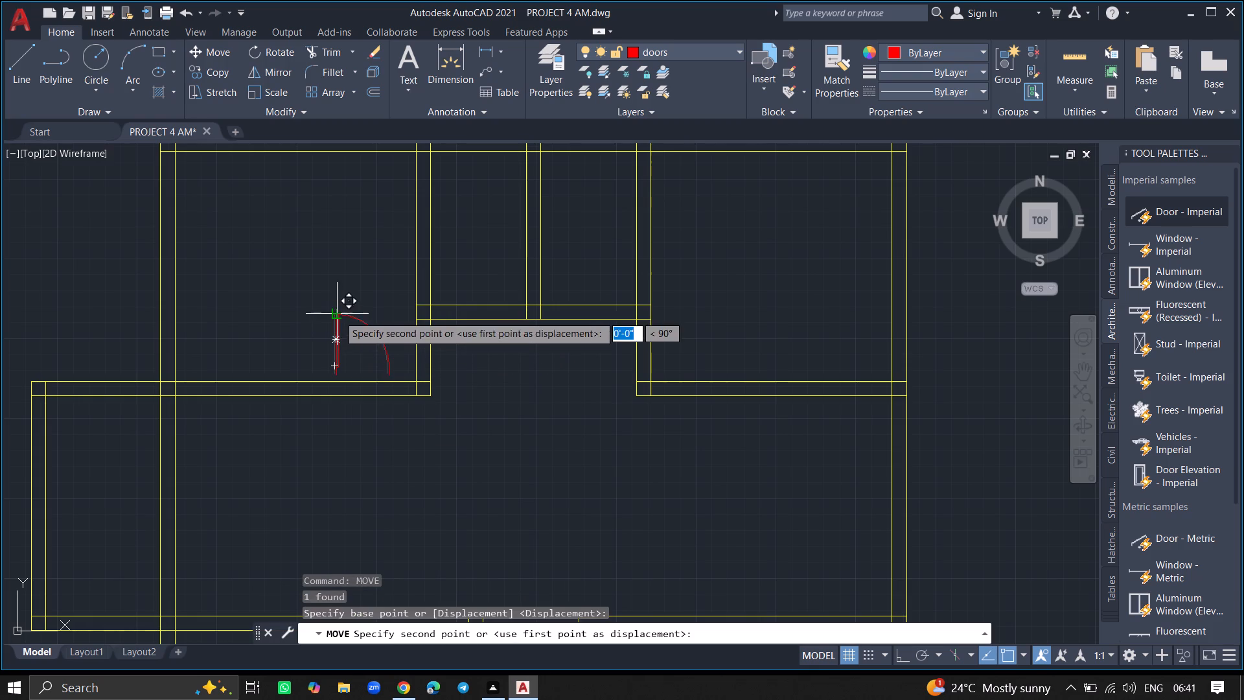
pyautogui.keyDown('ctrl'); pyautogui.scroll(5, 351, 339); pyautogui.keyUp('ctrl')
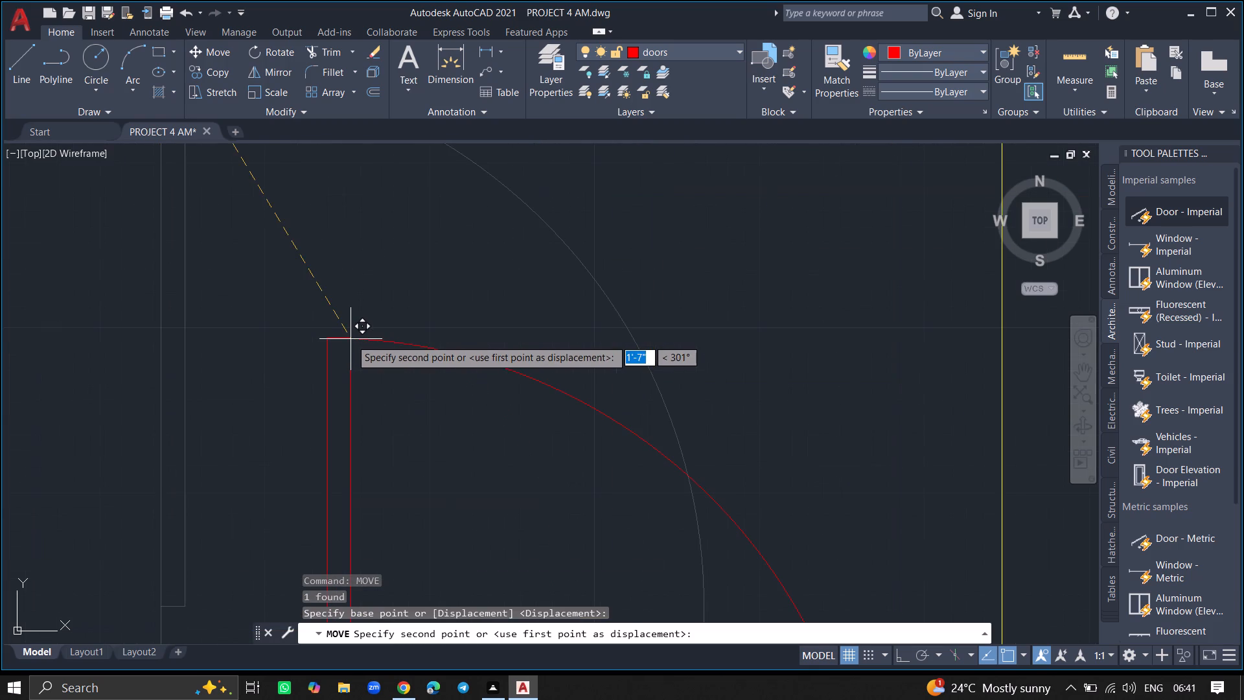
pyautogui.click(351, 339)
# Trim both wall lines across the door opening, including the short remnant inside the door leaf.
pyautogui.keyDown('ctrl'); pyautogui.scroll(-4, 344, 292); pyautogui.keyUp('ctrl')
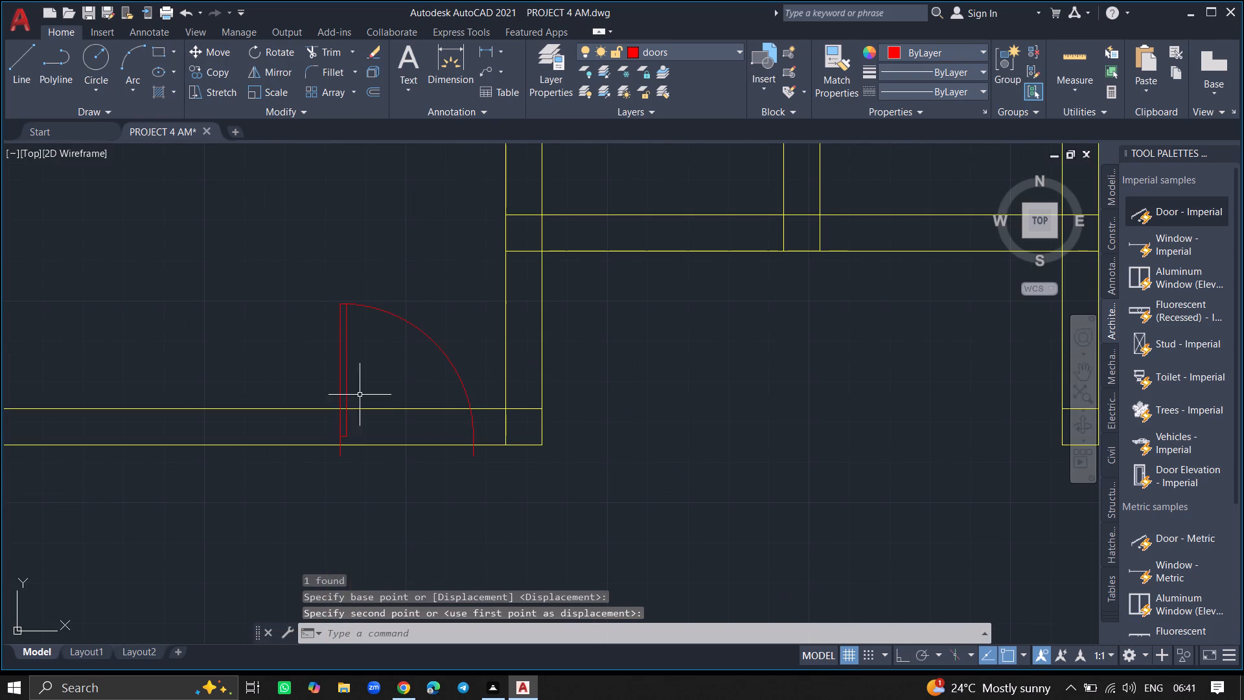
pyautogui.write('TR')
pyautogui.press('Return')
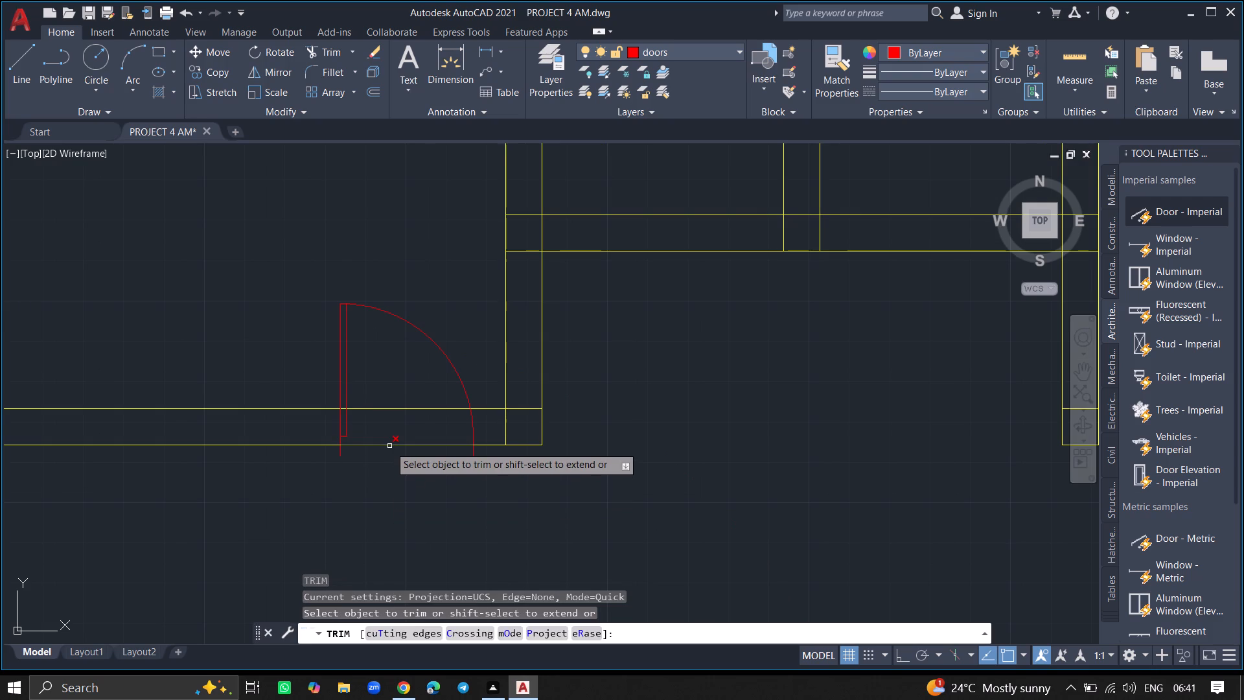
pyautogui.click(389, 446)
pyautogui.click(389, 444)
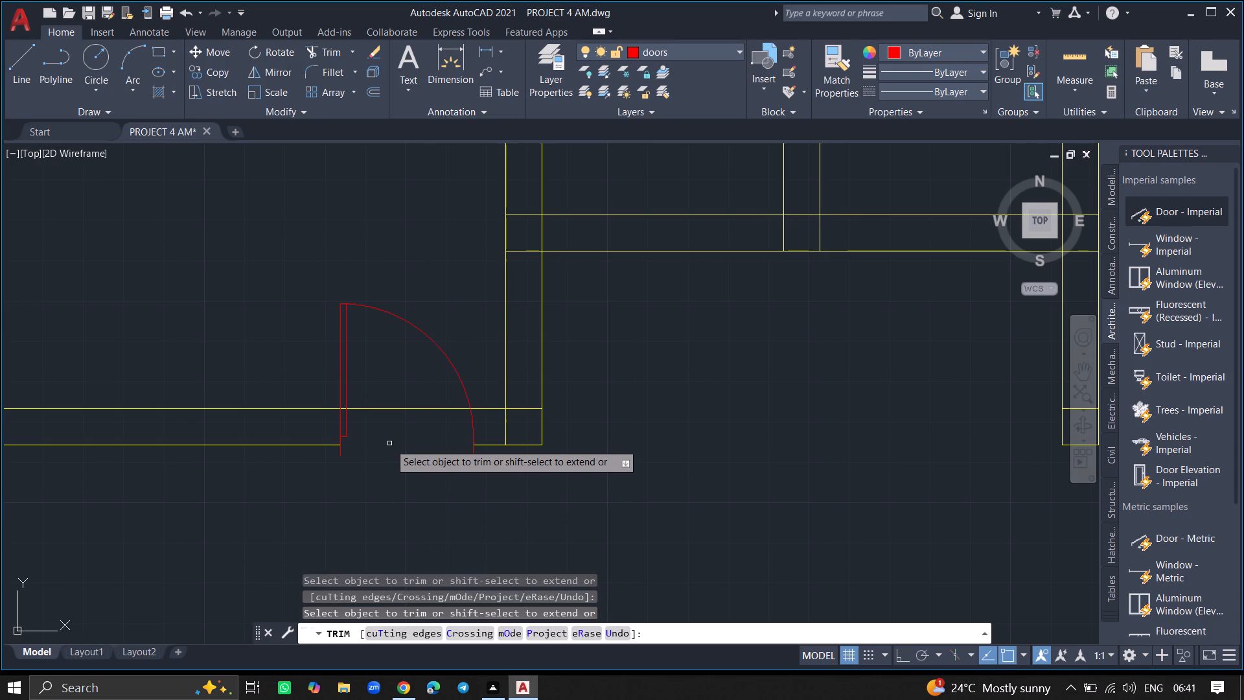
pyautogui.click(386, 408)
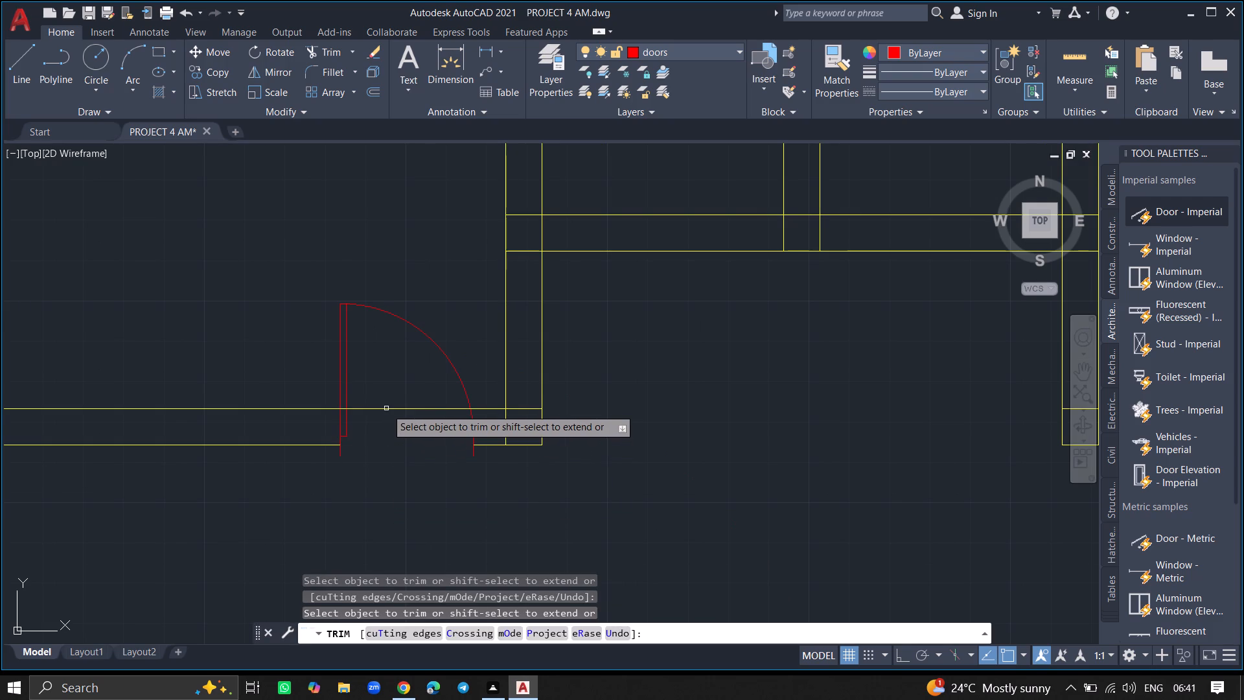
pyautogui.click(386, 409)
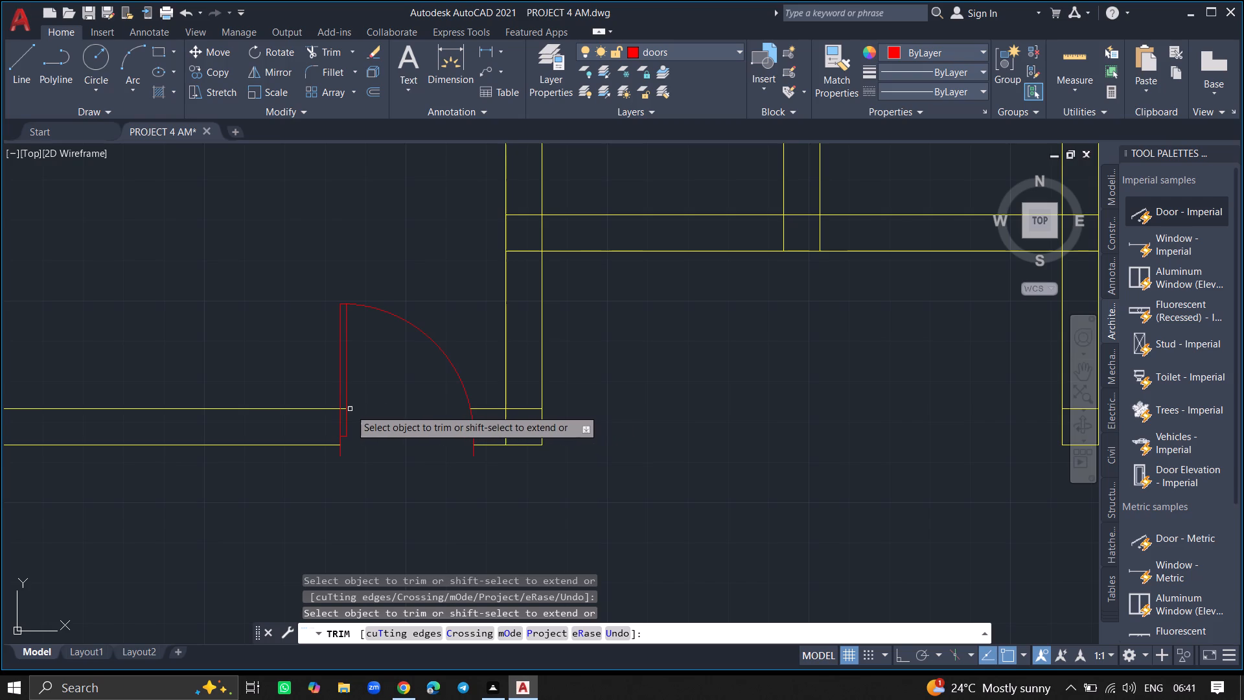
pyautogui.keyDown('ctrl'); pyautogui.scroll(4, 347, 409); pyautogui.keyUp('ctrl')
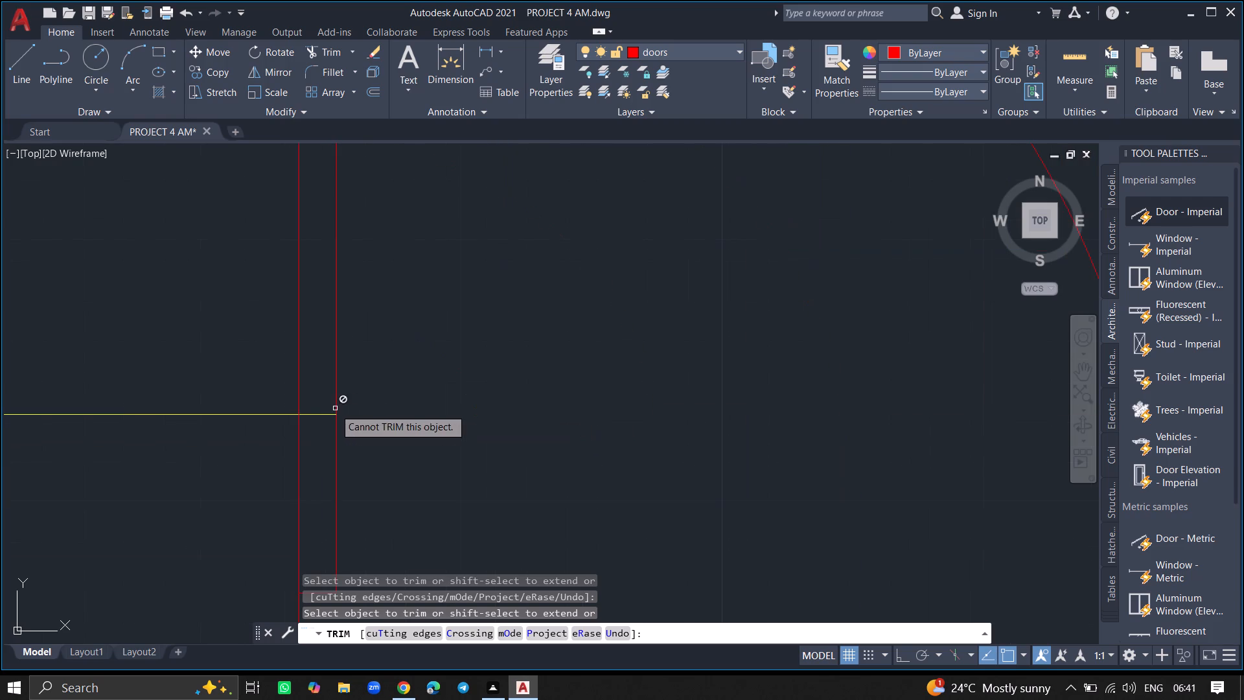
pyautogui.click(323, 415)
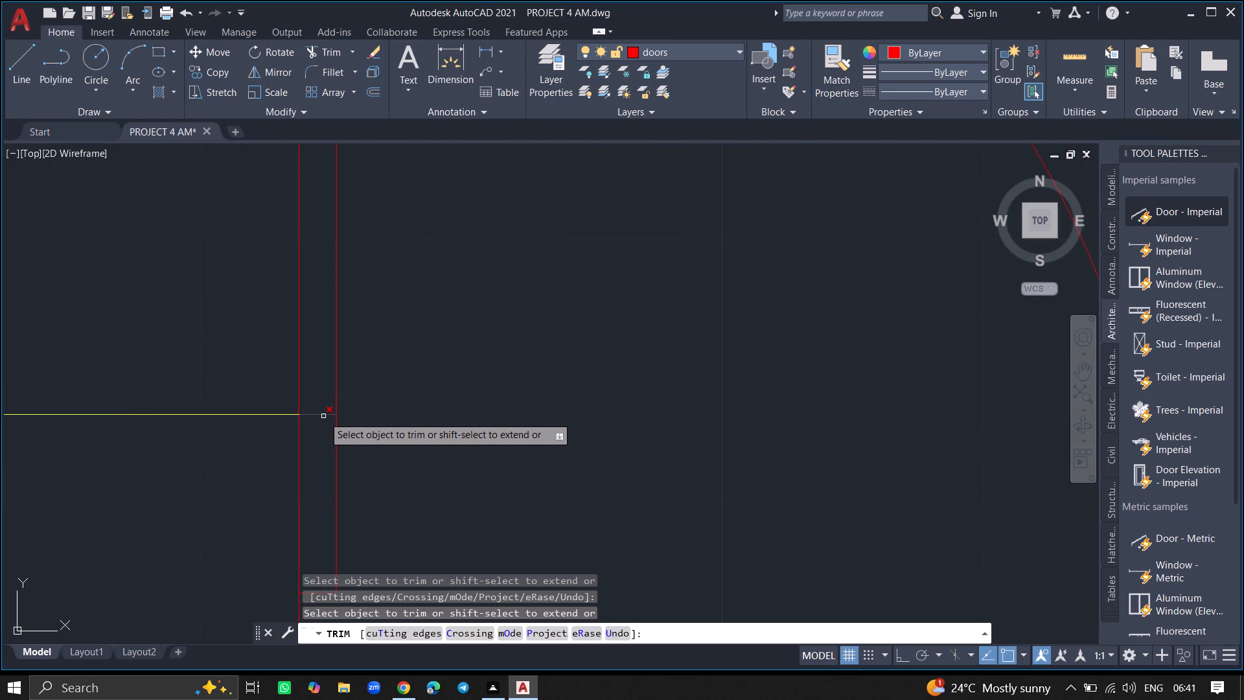
pyautogui.click(323, 417)
pyautogui.click(322, 385)
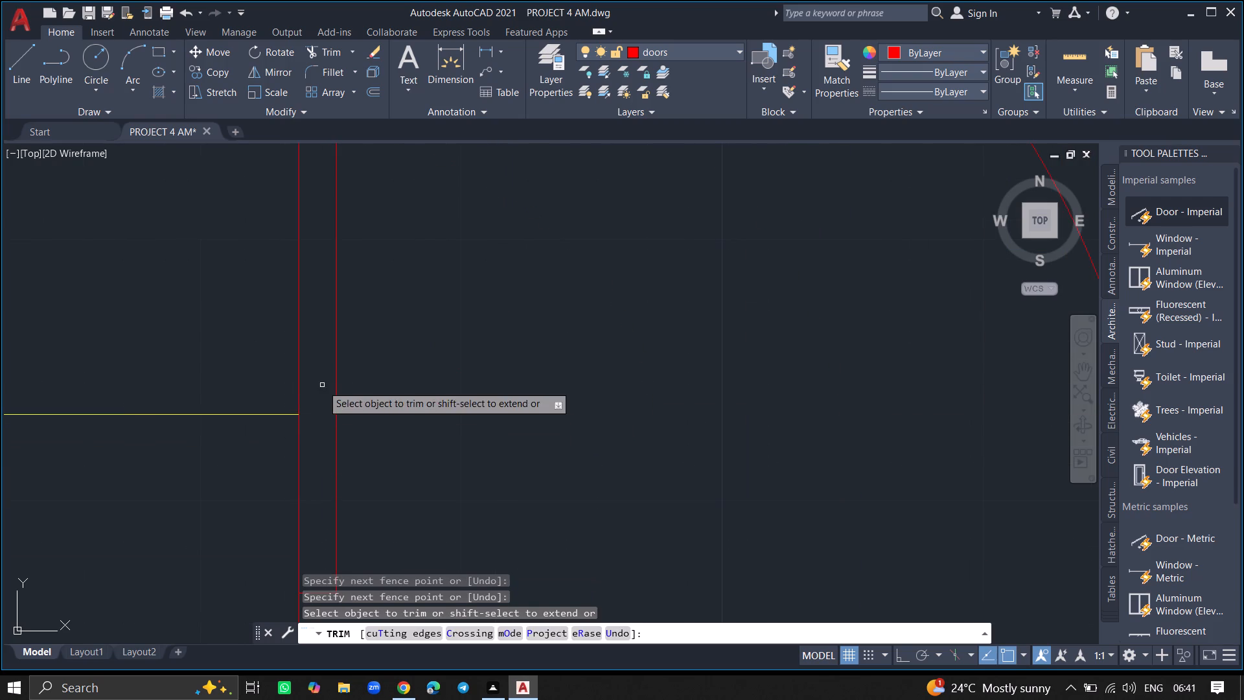
pyautogui.keyDown('ctrl'); pyautogui.scroll(-3, 405, 386); pyautogui.keyUp('ctrl')
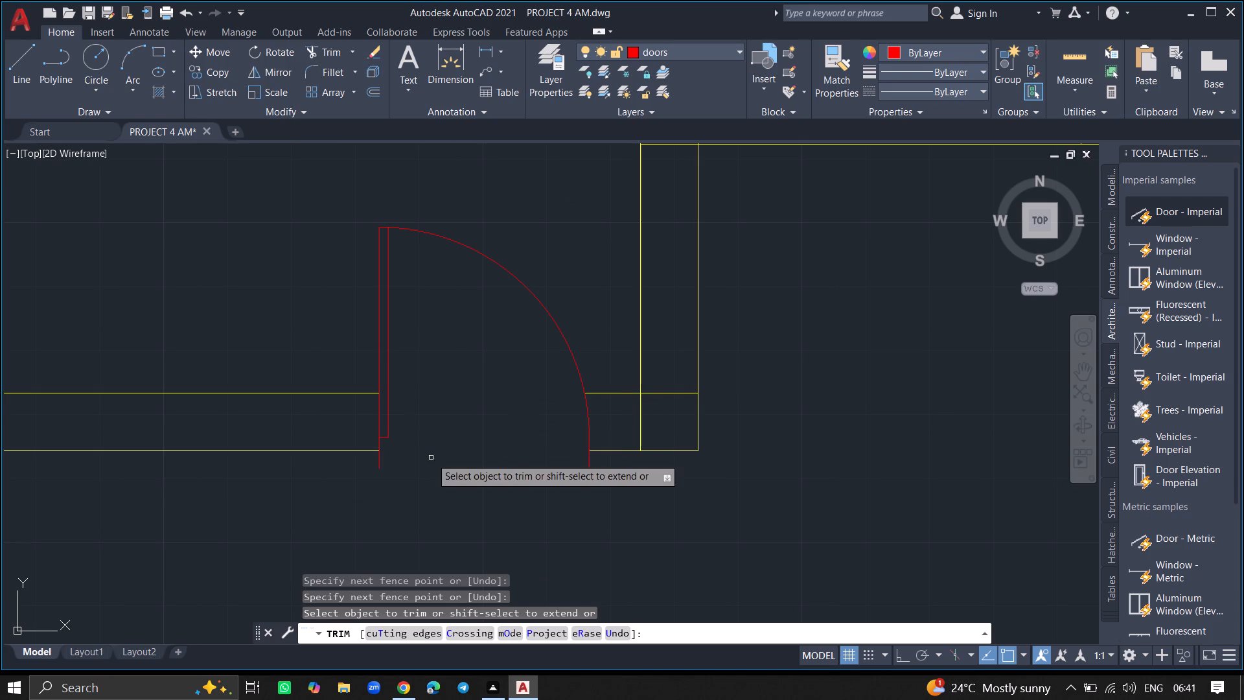
pyautogui.press('Return')
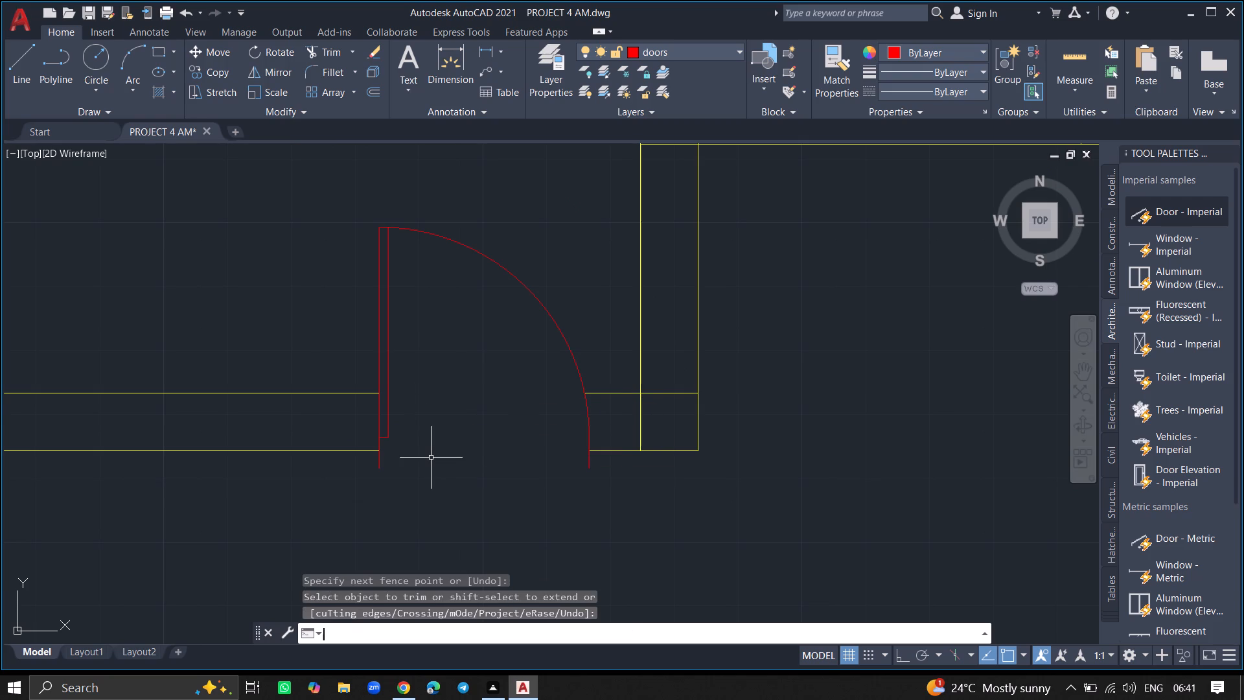
# Copy the door into the upper-right room and about 18'-5" straight down into the room below the central-left horizontal wall.
pyautogui.keyDown('ctrl'); pyautogui.scroll(-8, 431, 458); pyautogui.keyUp('ctrl')
pyautogui.keyDown('ctrl'); pyautogui.scroll(5, 431, 458); pyautogui.keyUp('ctrl')
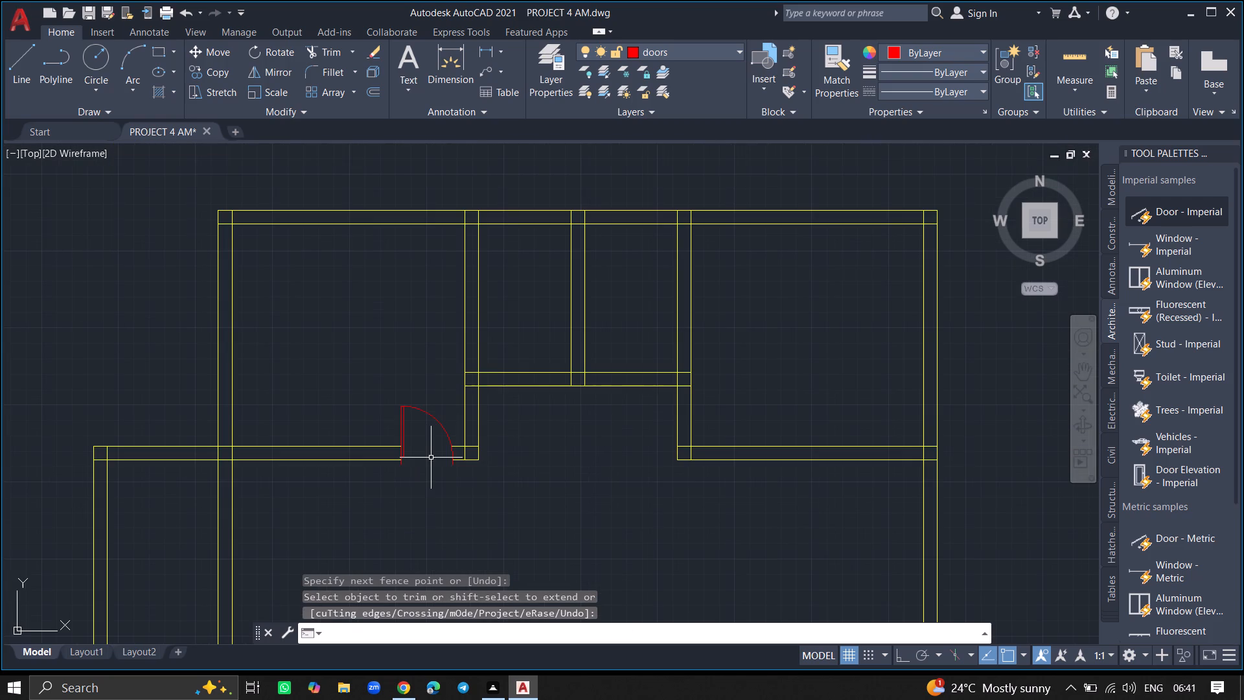
pyautogui.click(439, 425)
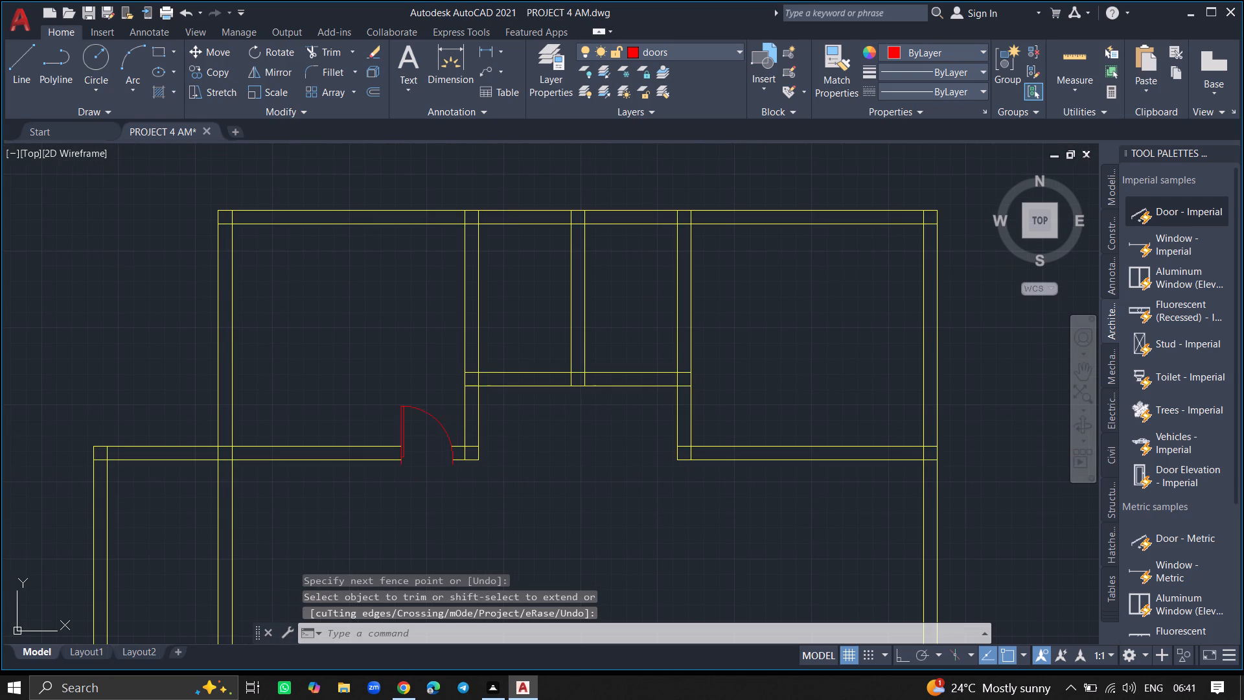
pyautogui.write('COPY')
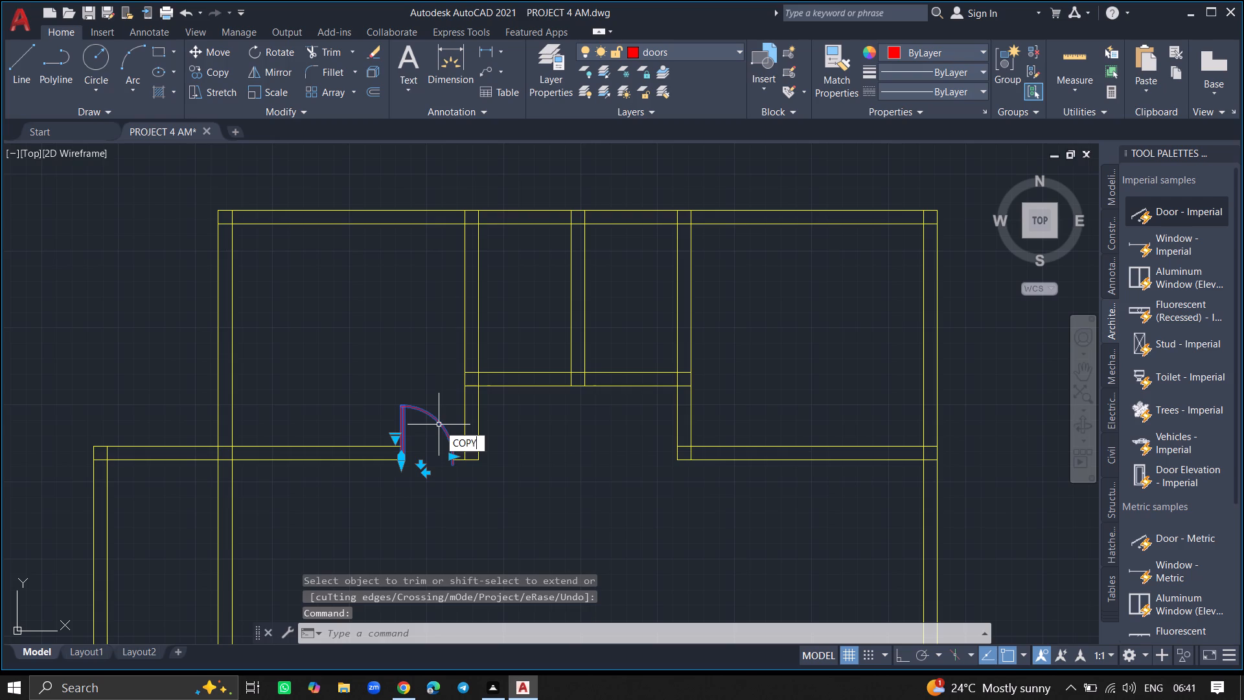
pyautogui.press('Return')
pyautogui.click(439, 425)
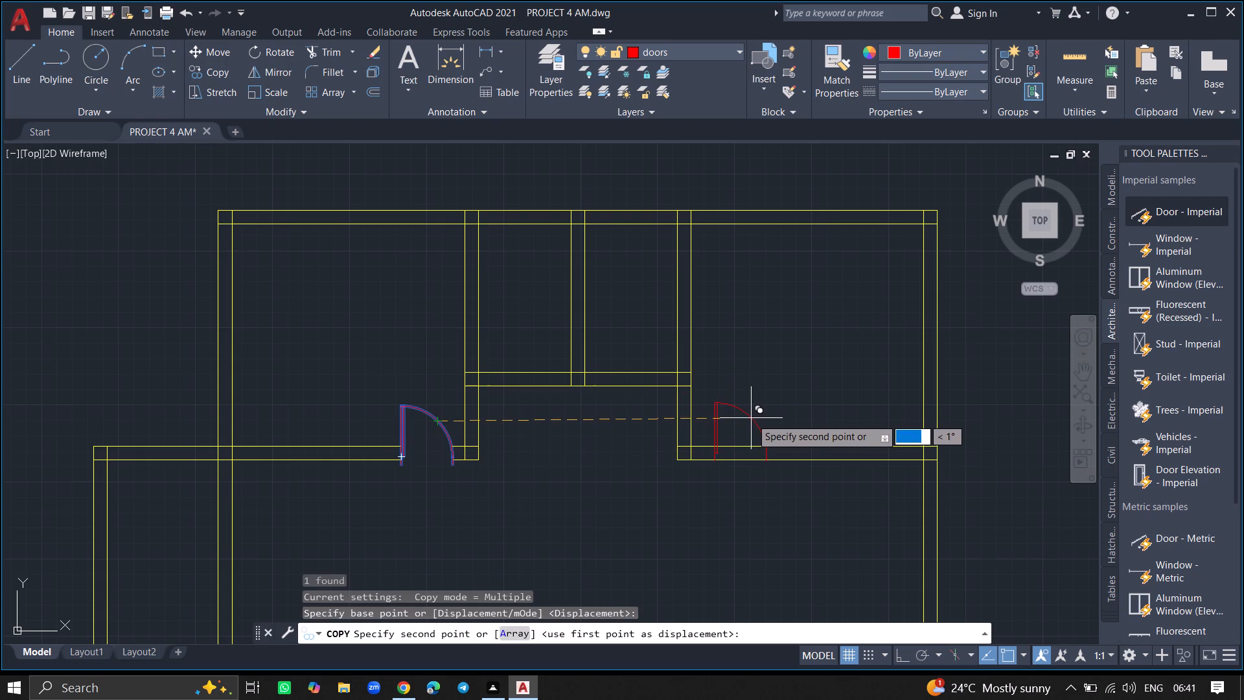
pyautogui.click(754, 383)
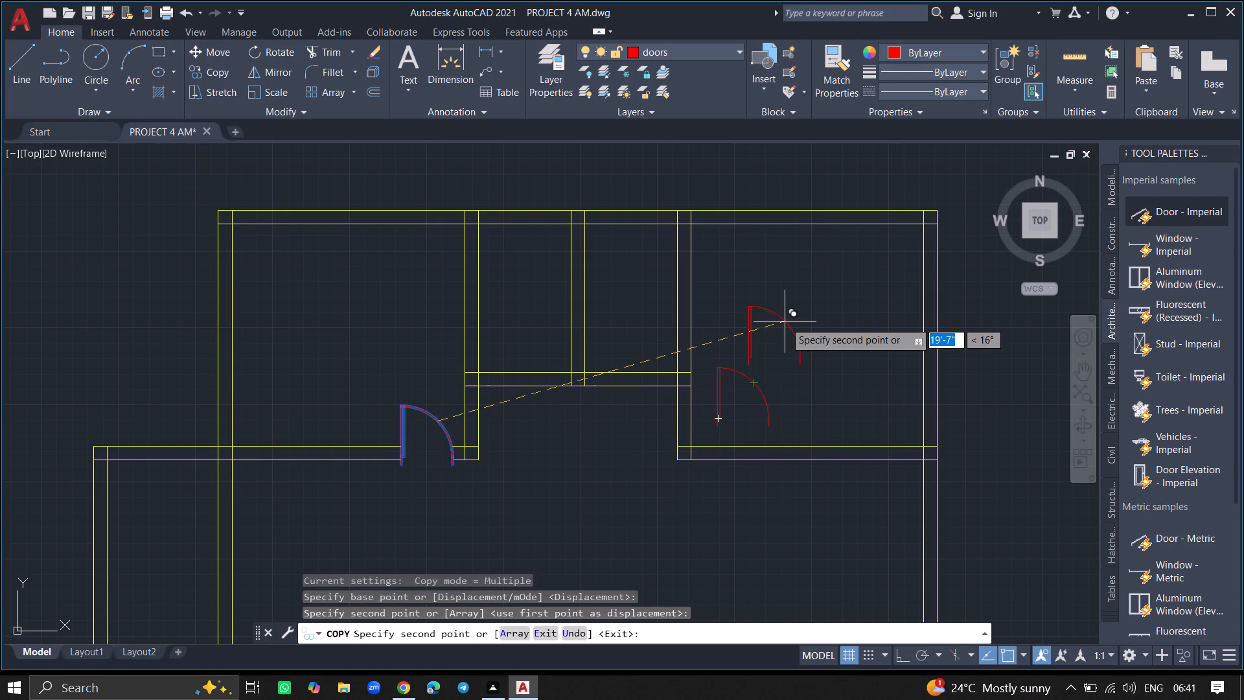
pyautogui.keyDown('ctrl'); pyautogui.scroll(-5, 785, 321); pyautogui.keyUp('ctrl')
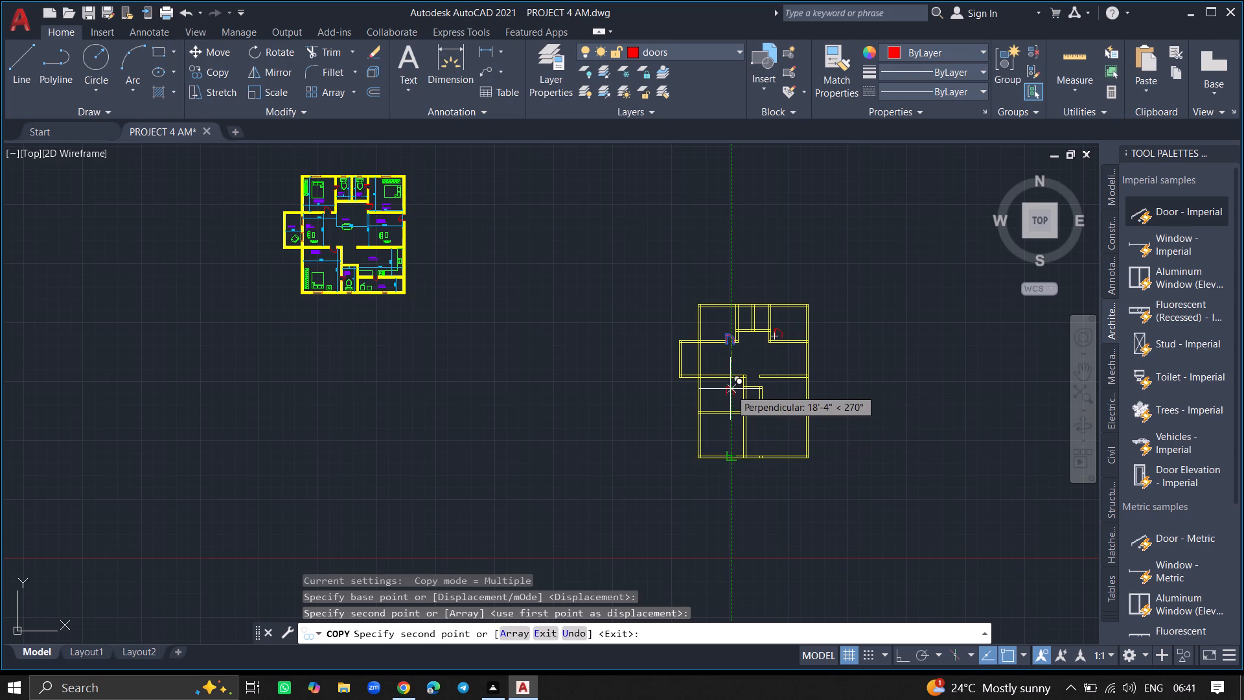
pyautogui.keyDown('ctrl'); pyautogui.scroll(4, 730, 389); pyautogui.keyUp('ctrl')
pyautogui.click(731, 384)
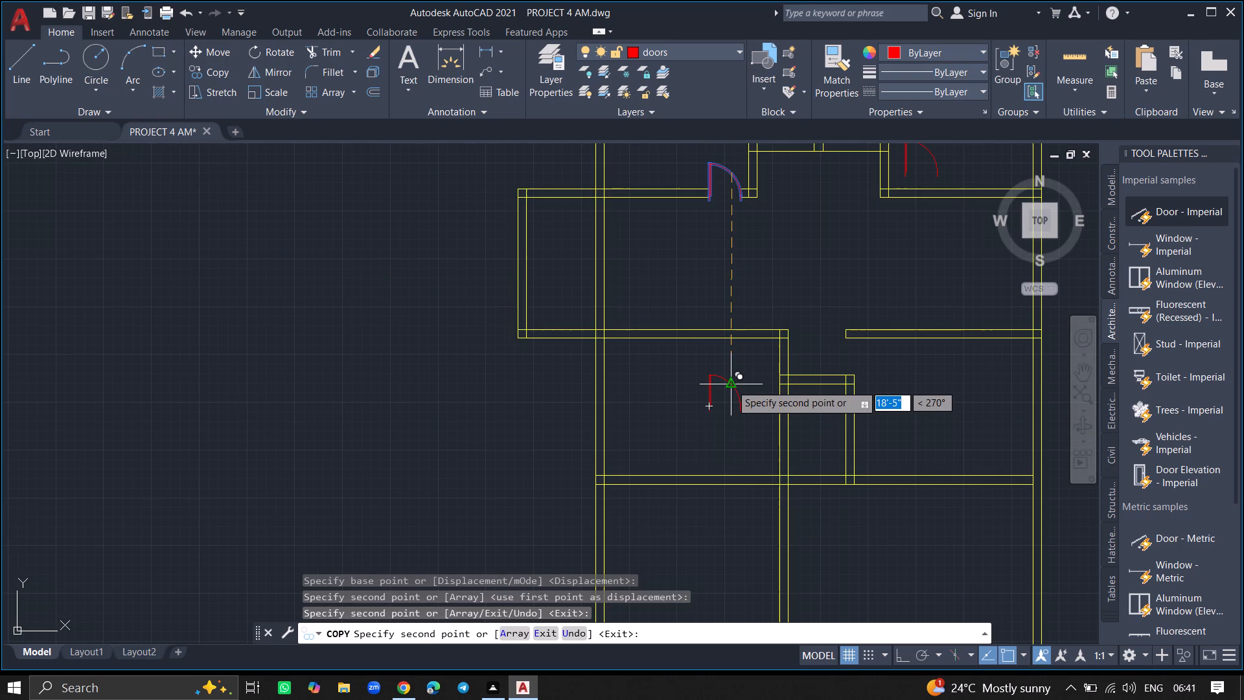
pyautogui.press('Return')
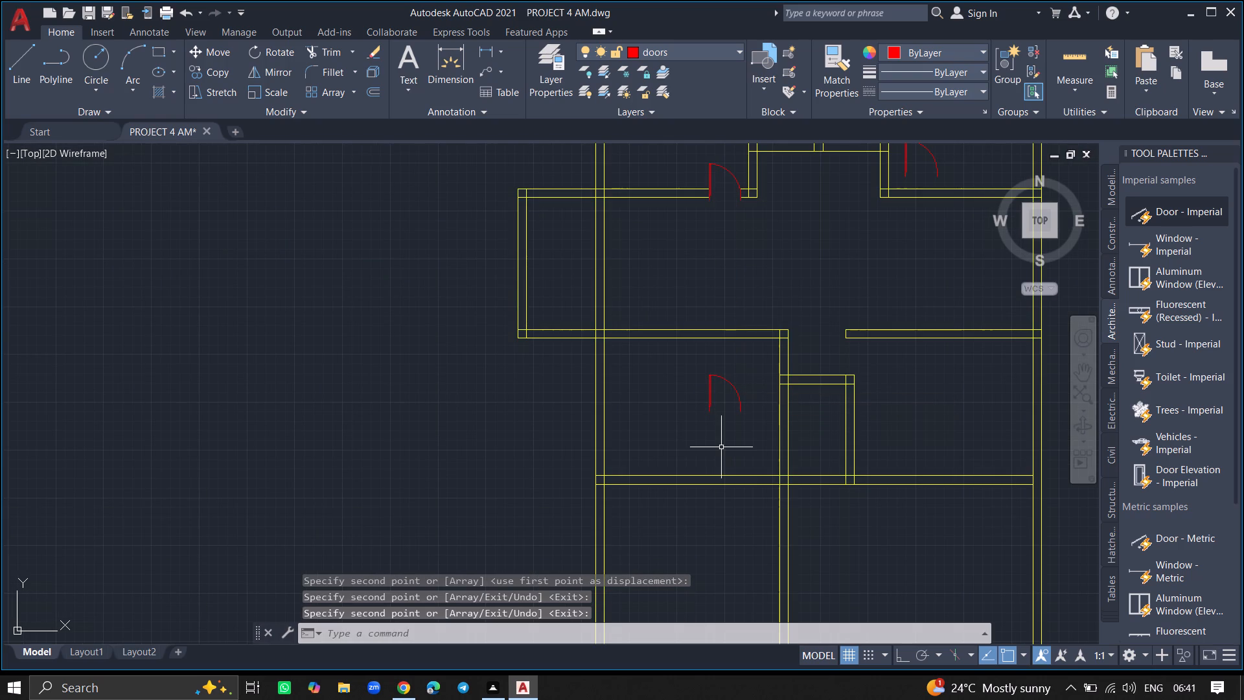
# Rotate the upper-right room's door copy 90 degrees clockwise about the top of its leaf.
pyautogui.keyDown('ctrl'); pyautogui.scroll(-4, 721, 450); pyautogui.keyUp('ctrl')
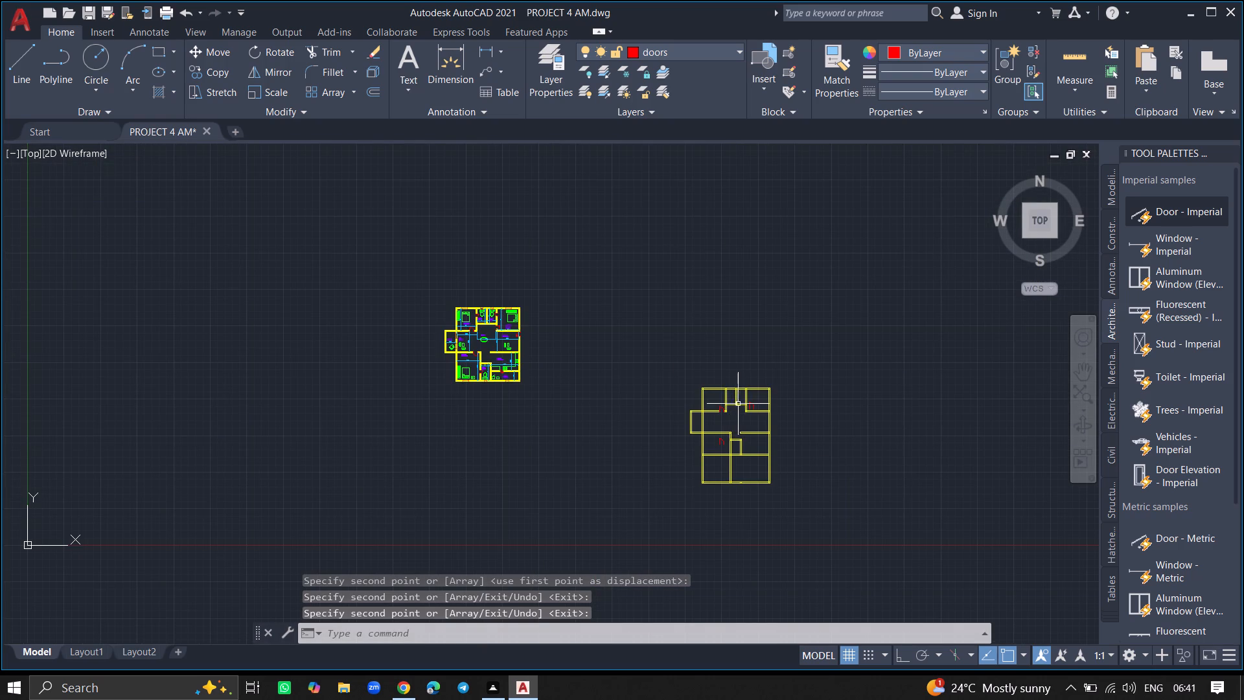
pyautogui.keyDown('ctrl'); pyautogui.scroll(2, 738, 404); pyautogui.keyUp('ctrl')
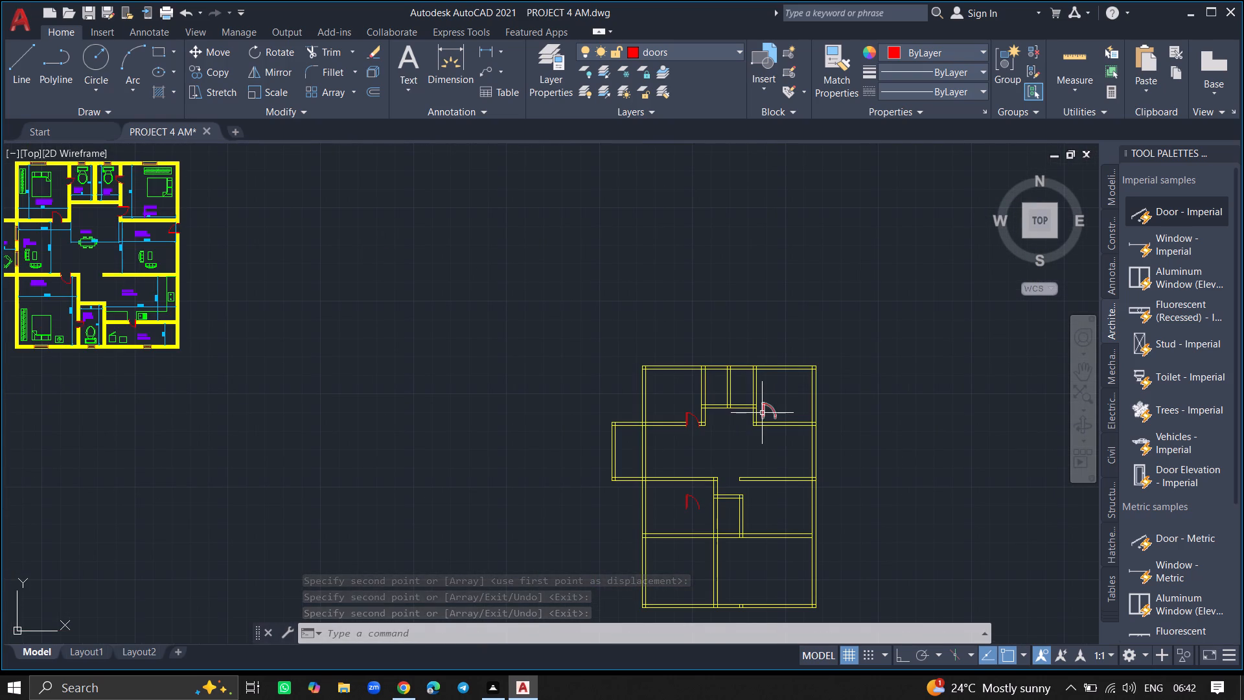
pyautogui.keyDown('ctrl'); pyautogui.scroll(7, 762, 413); pyautogui.keyUp('ctrl')
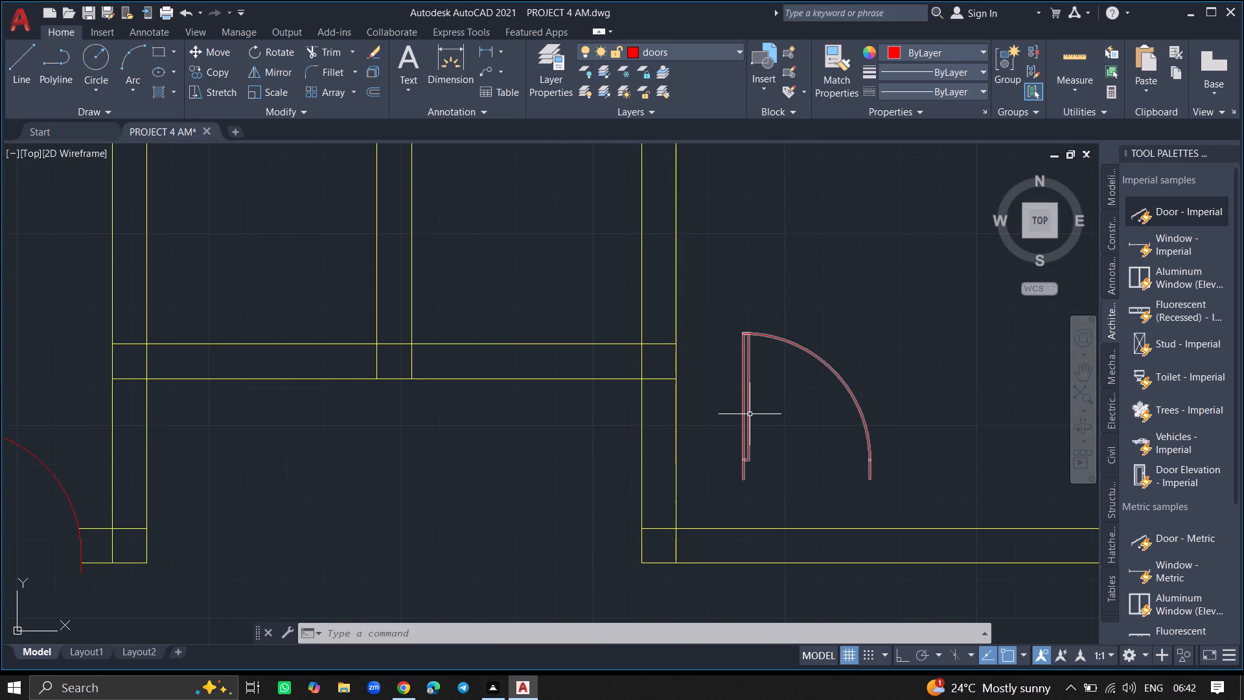
pyautogui.click(750, 414)
pyautogui.write('RO')
pyautogui.press('Return')
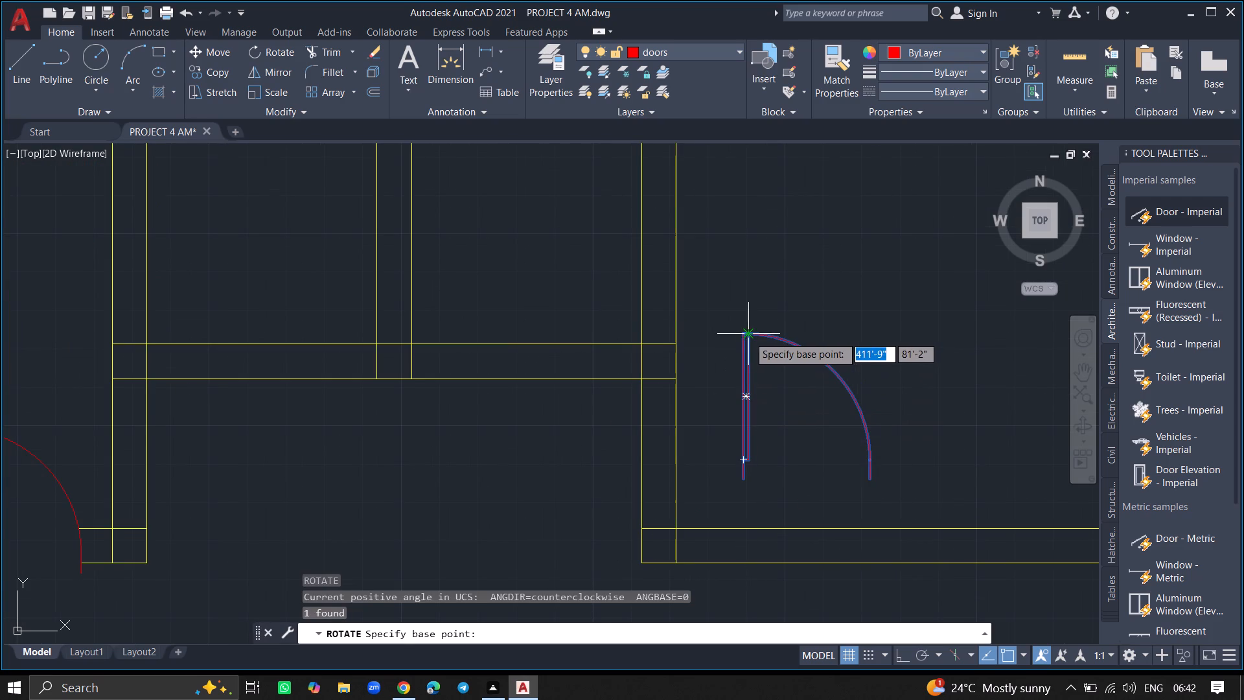
pyautogui.click(748, 336)
pyautogui.click(746, 421)
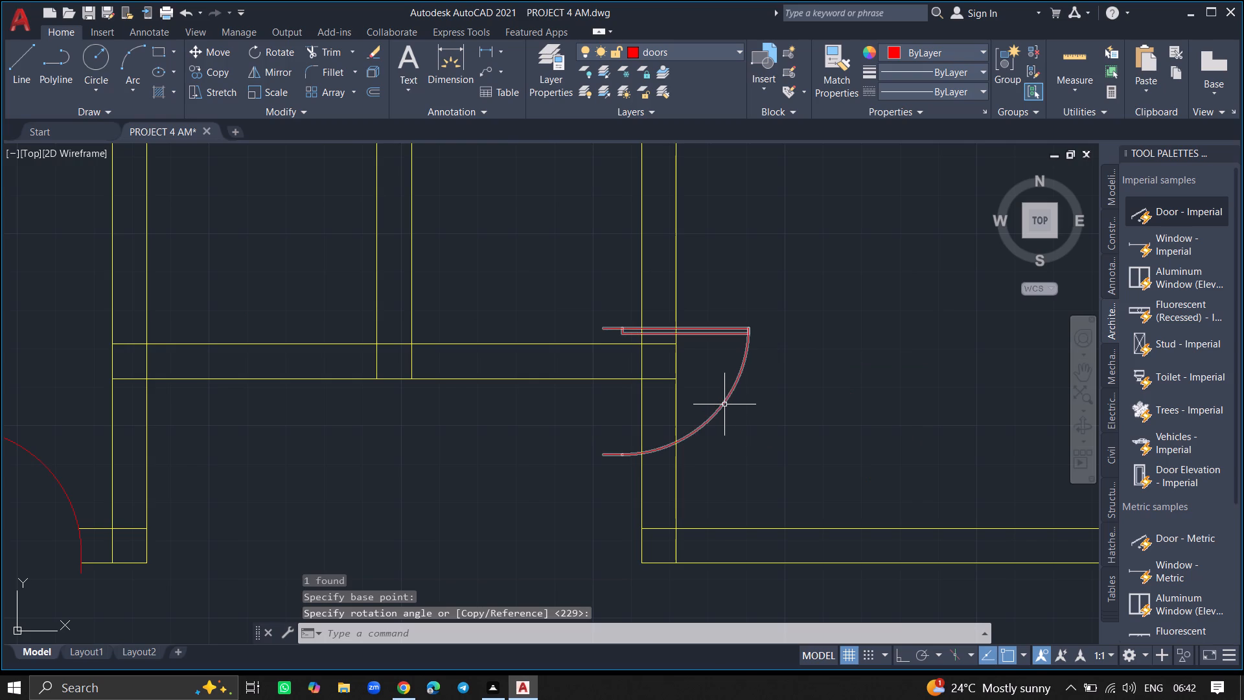
# Move the upper-right room's door about 1'-4" straight down along the vertical wall, below the wall junction.
pyautogui.click(724, 404)
pyautogui.write('MOV')
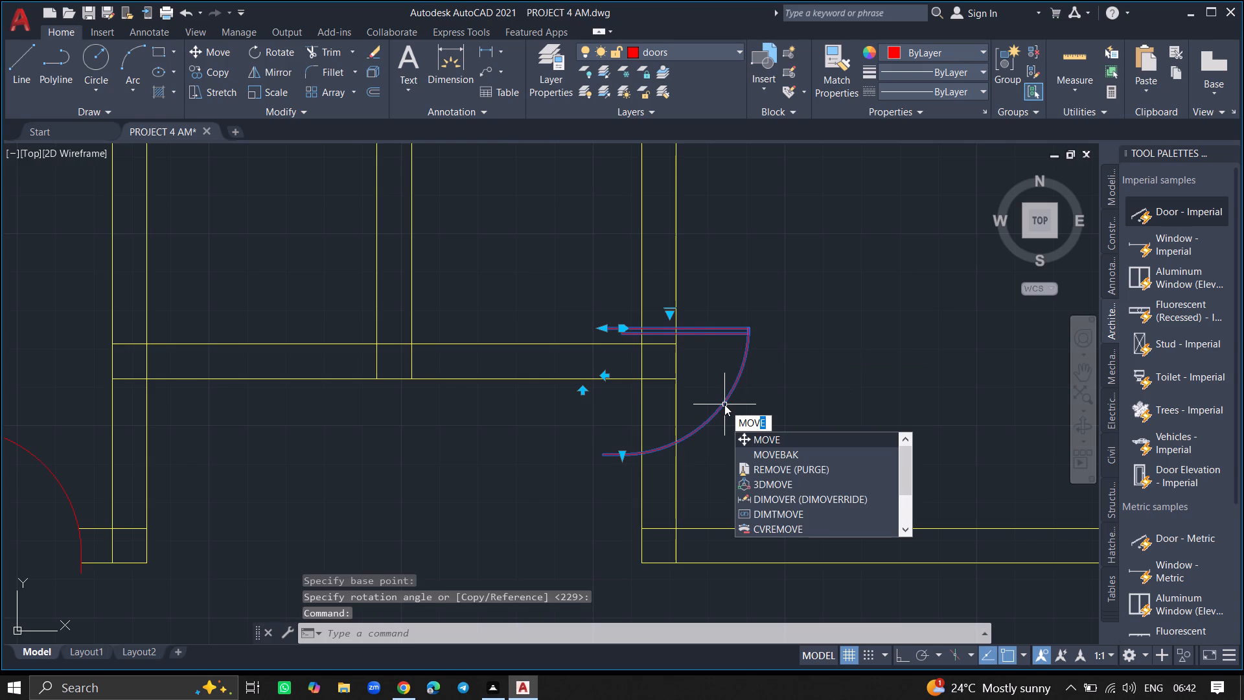
pyautogui.click(754, 438)
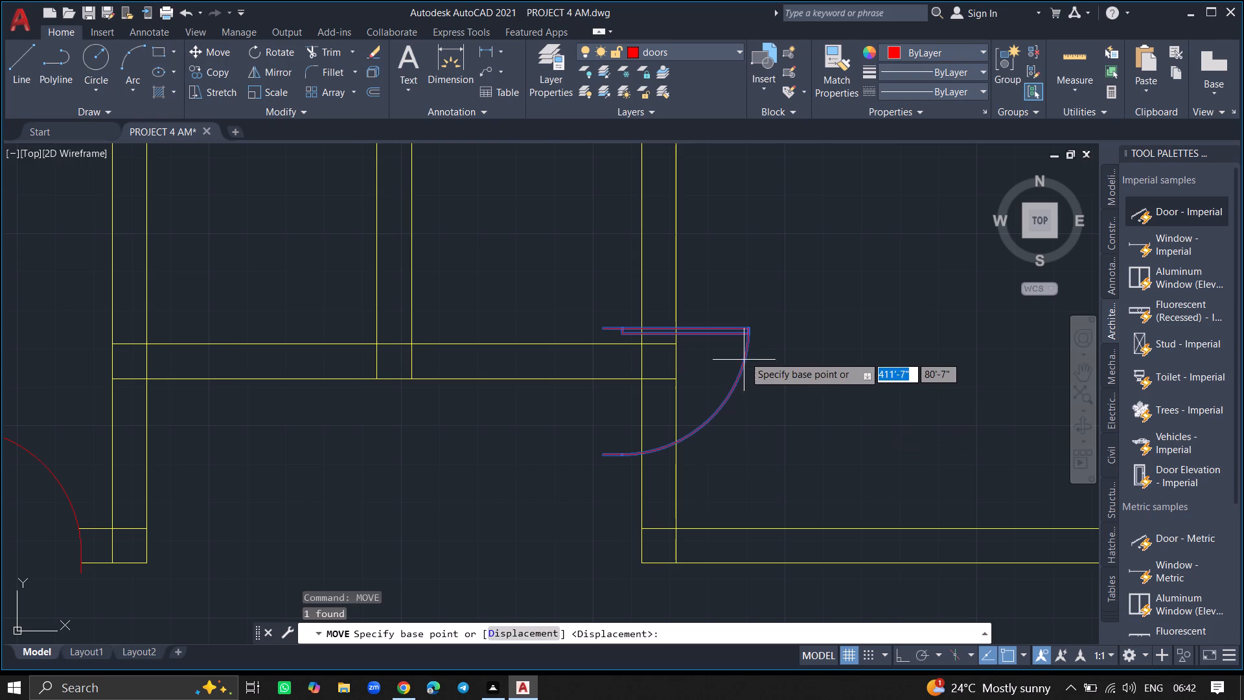
pyautogui.click(750, 331)
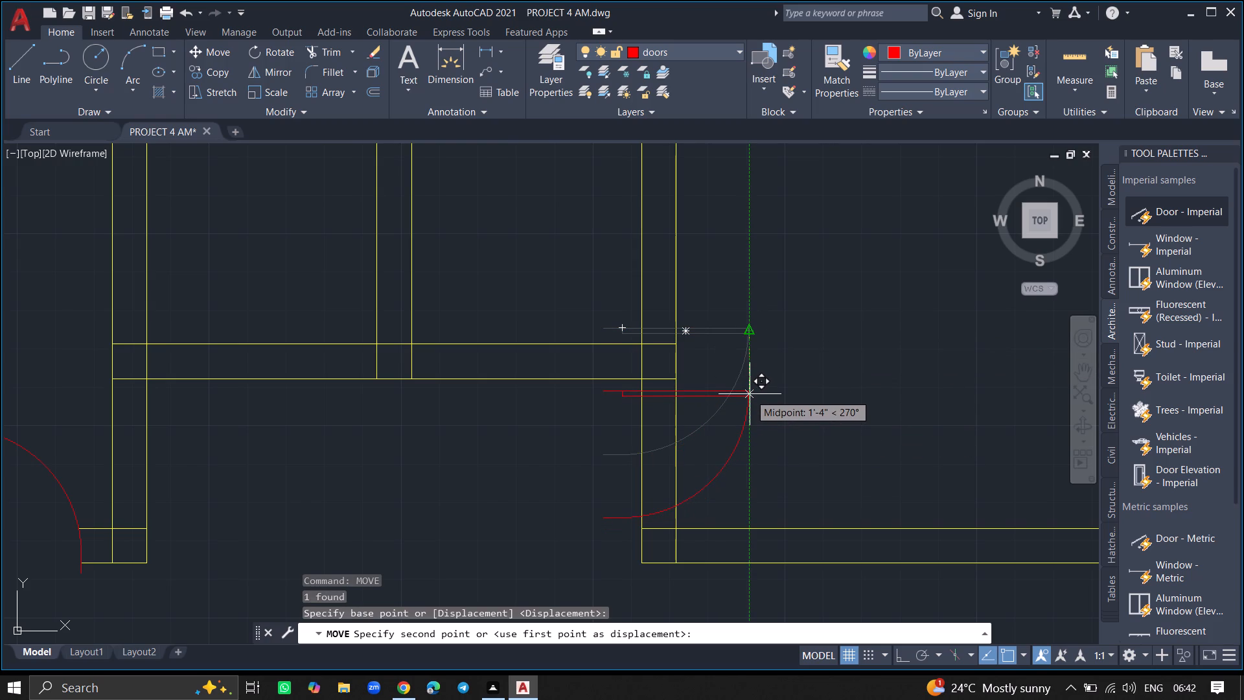
pyautogui.click(750, 394)
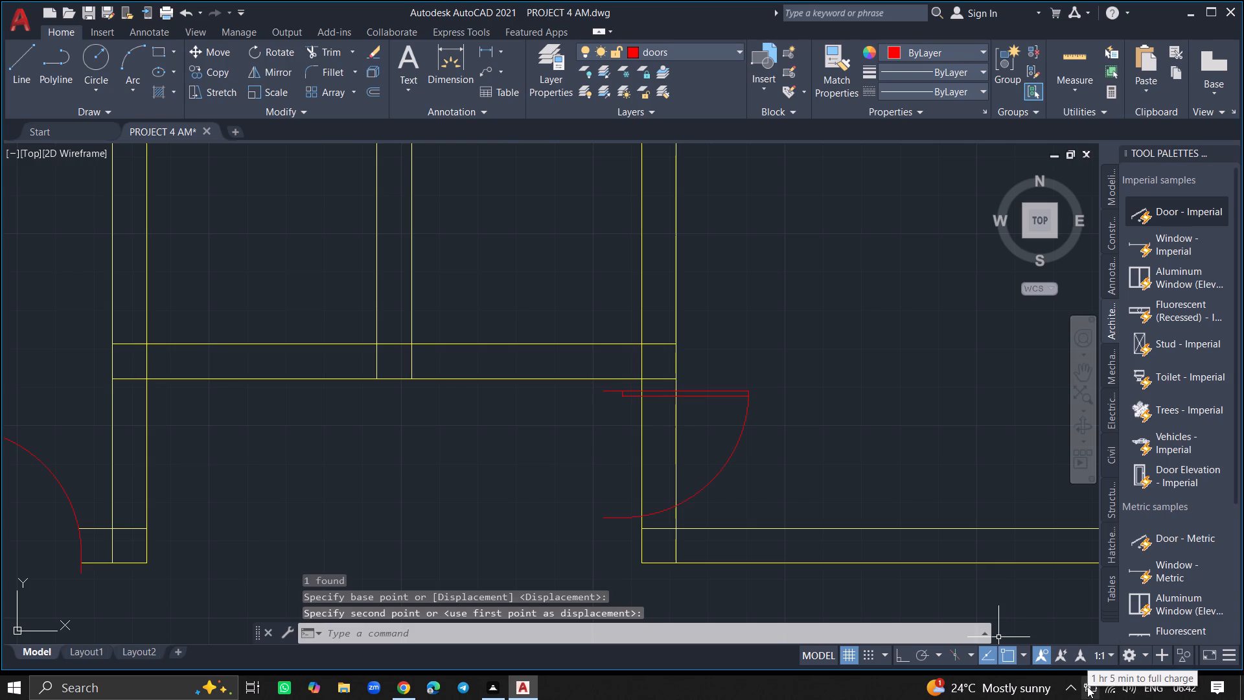
# Trim both lines of the vertical wall across the upper-right room's door opening.
pyautogui.write('TR')
pyautogui.press('Return')
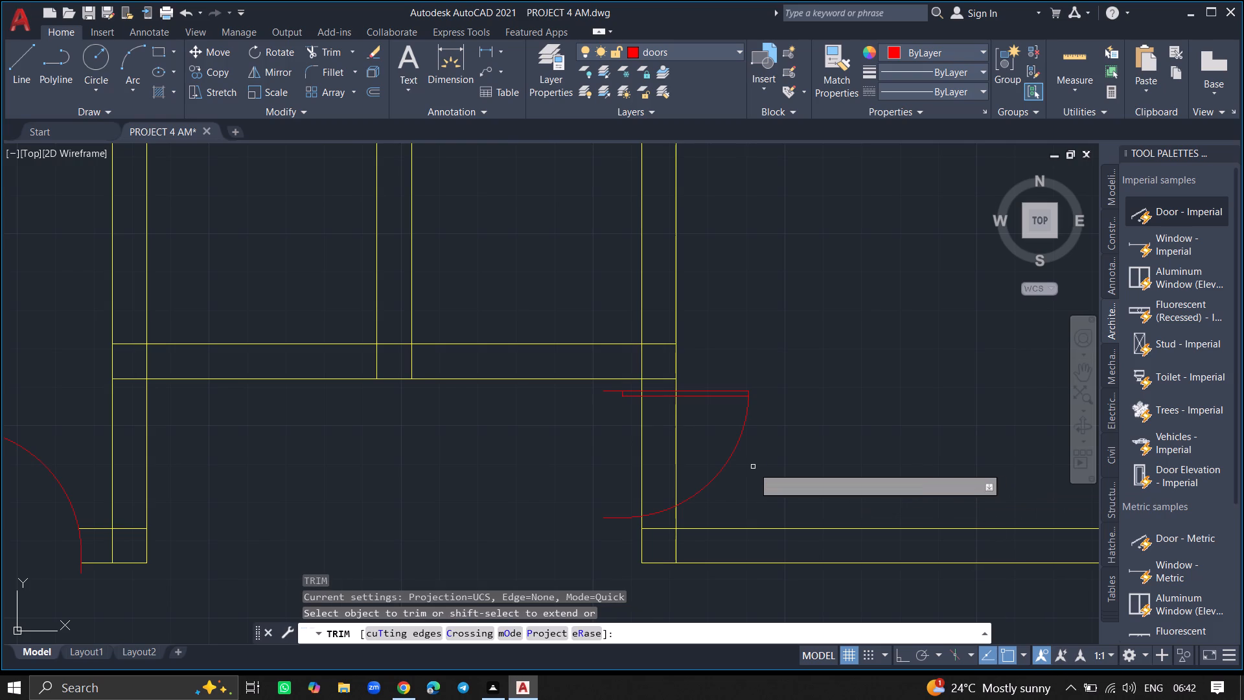
pyautogui.click(677, 463)
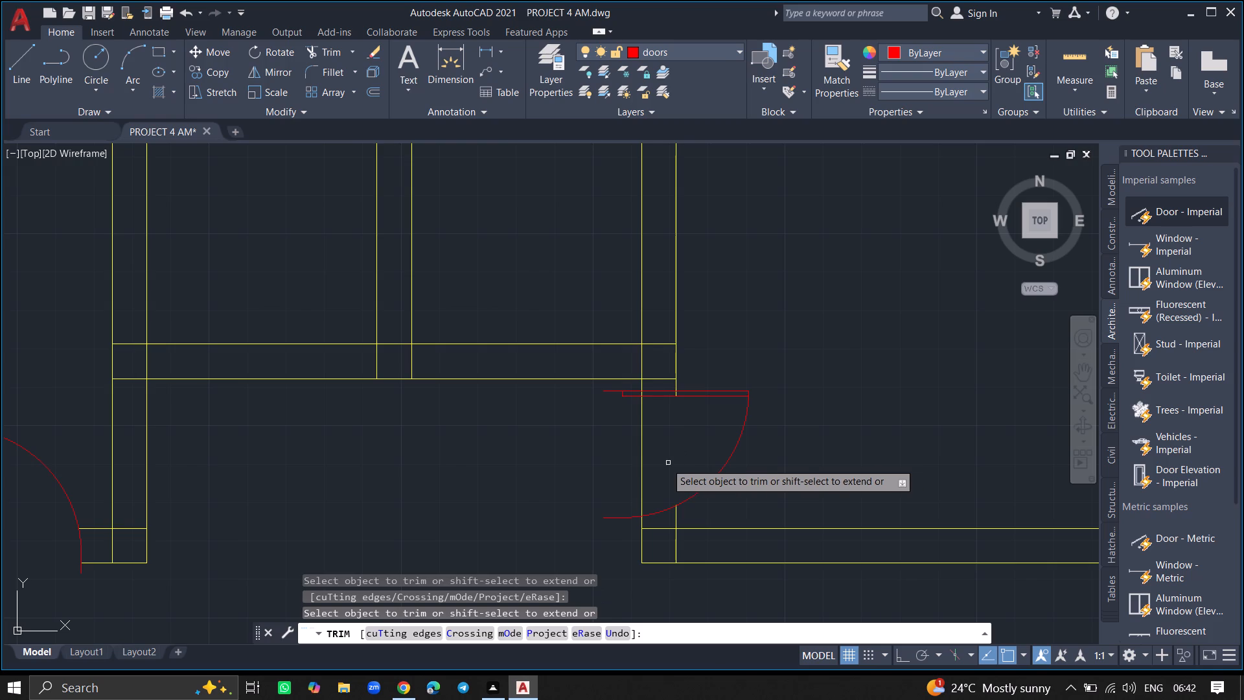
pyautogui.click(641, 460)
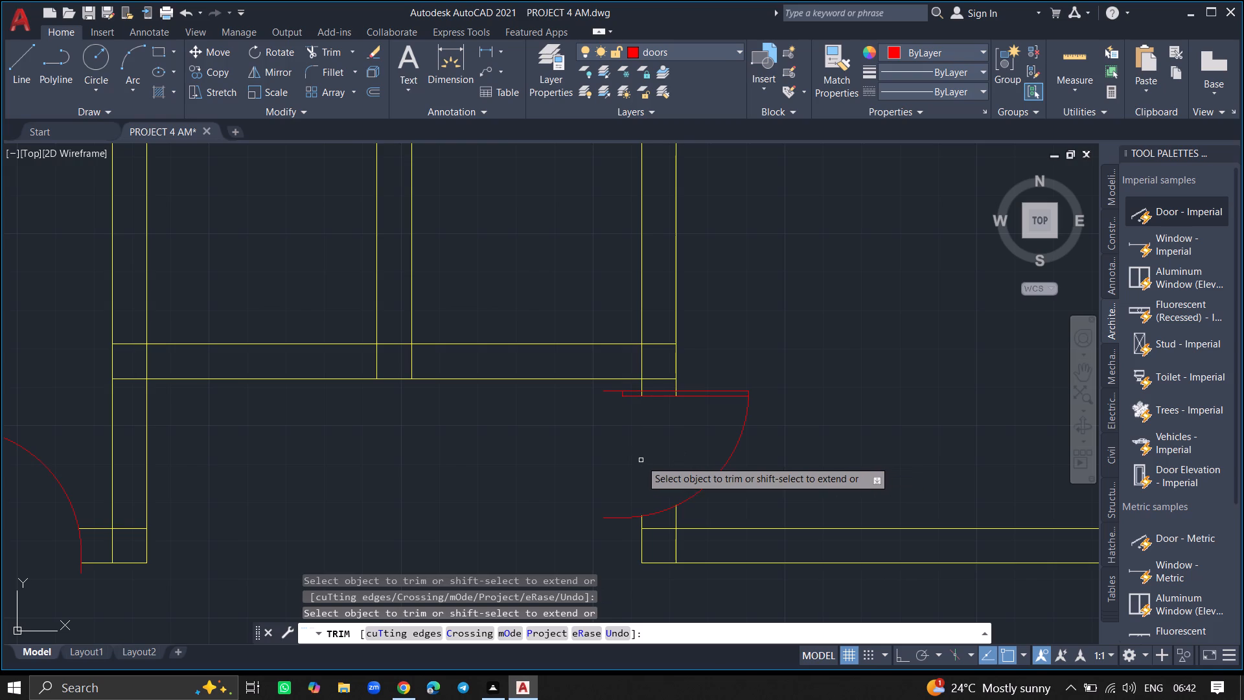
pyautogui.press('Return')
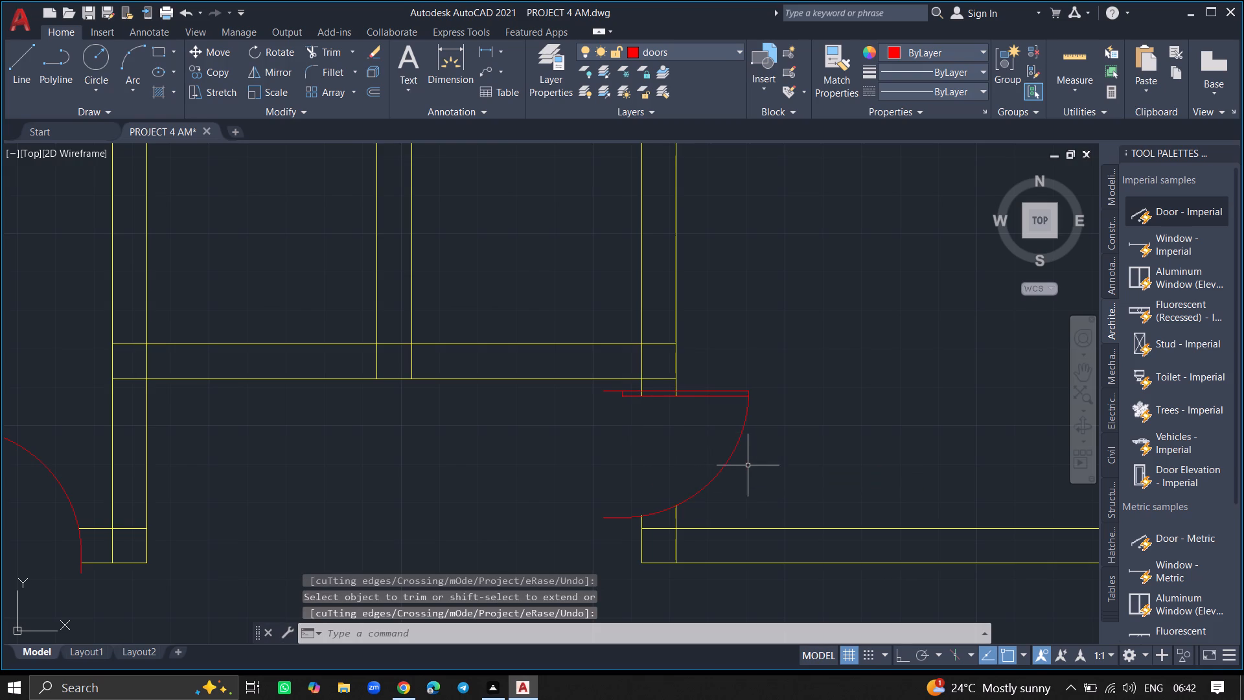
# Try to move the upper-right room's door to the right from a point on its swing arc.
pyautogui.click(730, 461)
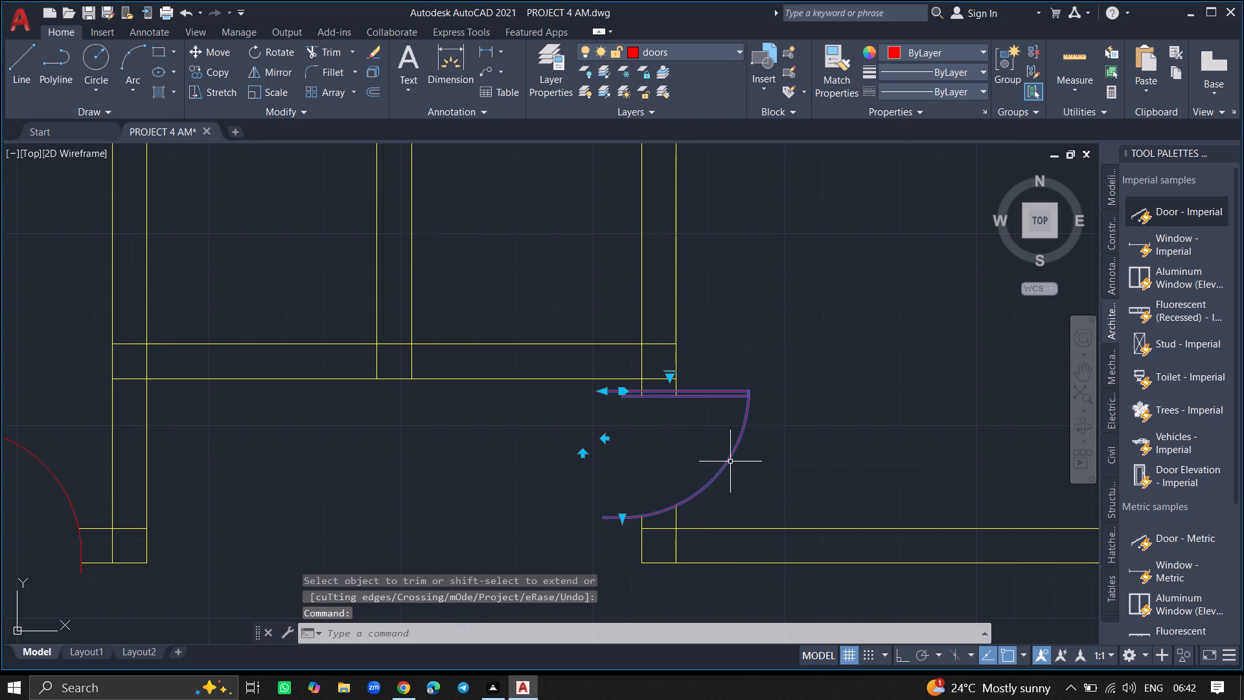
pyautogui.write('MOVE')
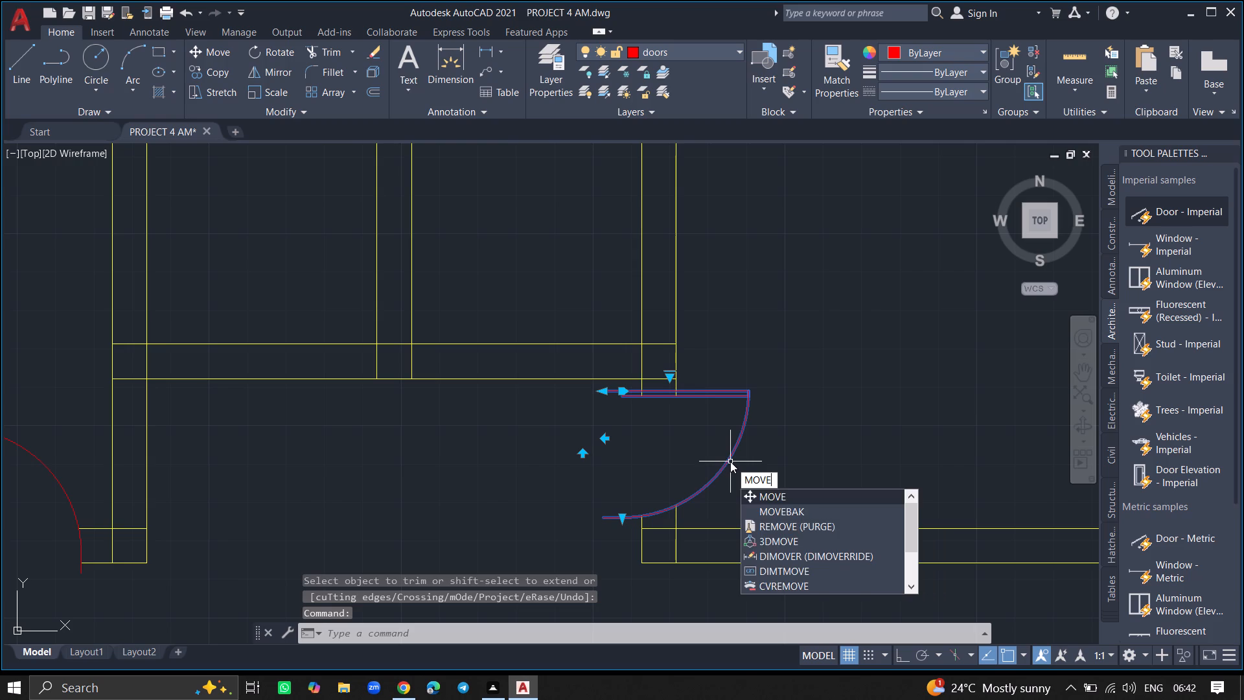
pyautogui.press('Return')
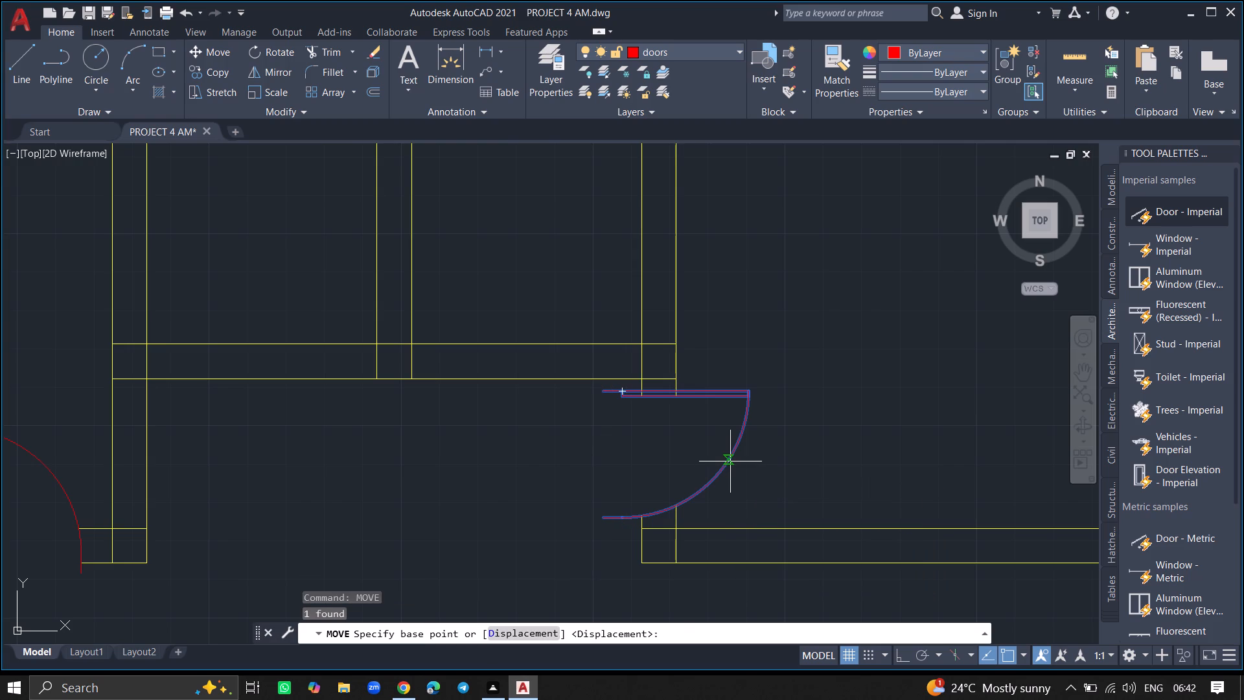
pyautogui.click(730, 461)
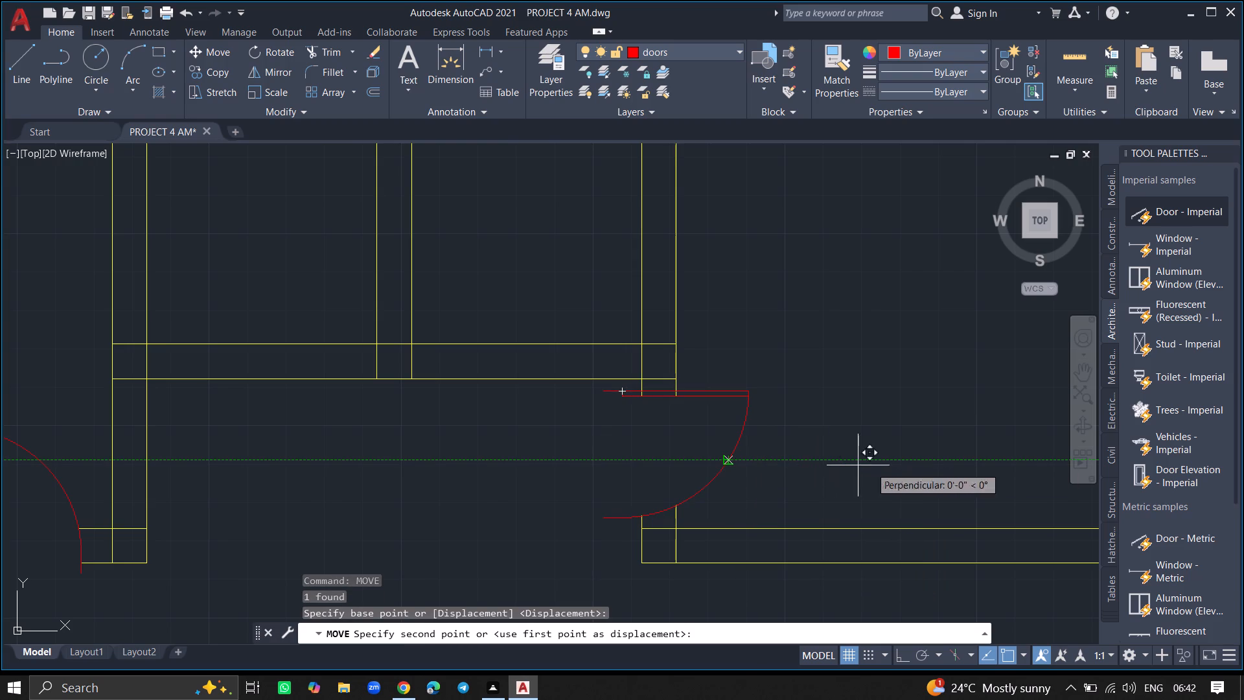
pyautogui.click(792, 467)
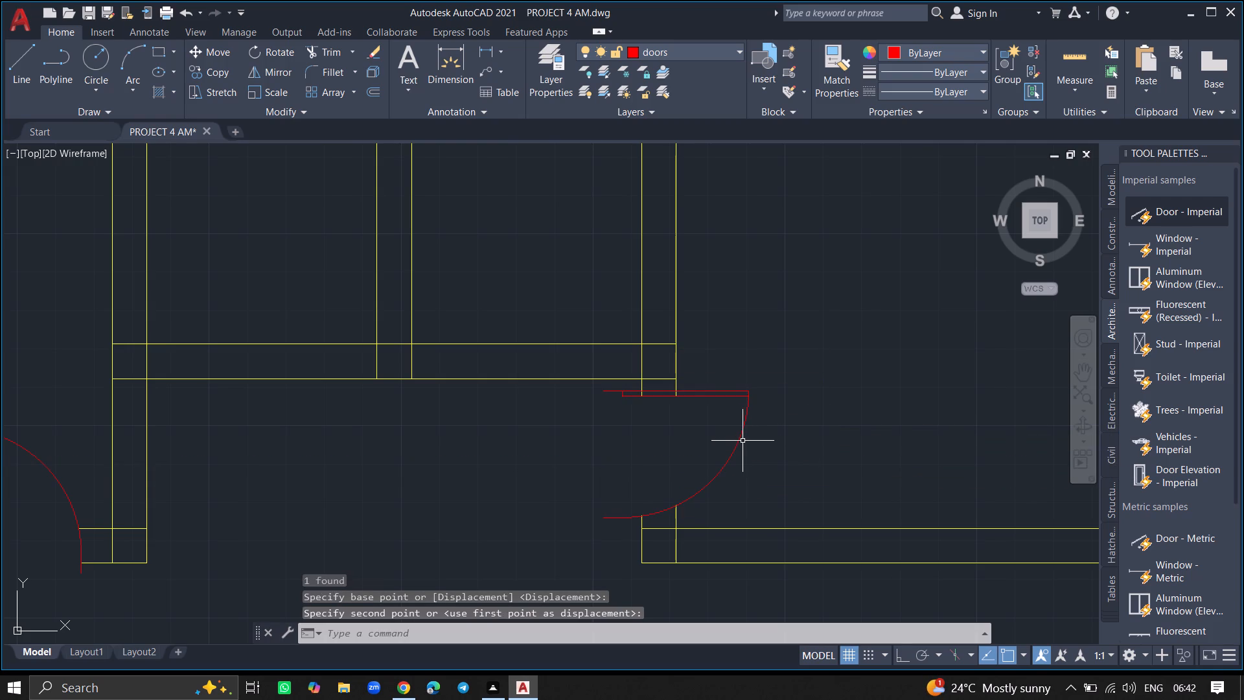
# Move the upper-right room's door about 7" to the right, using the outer end of its leaf as base point.
pyautogui.click(740, 441)
pyautogui.write('MOVE')
pyautogui.press('Return')
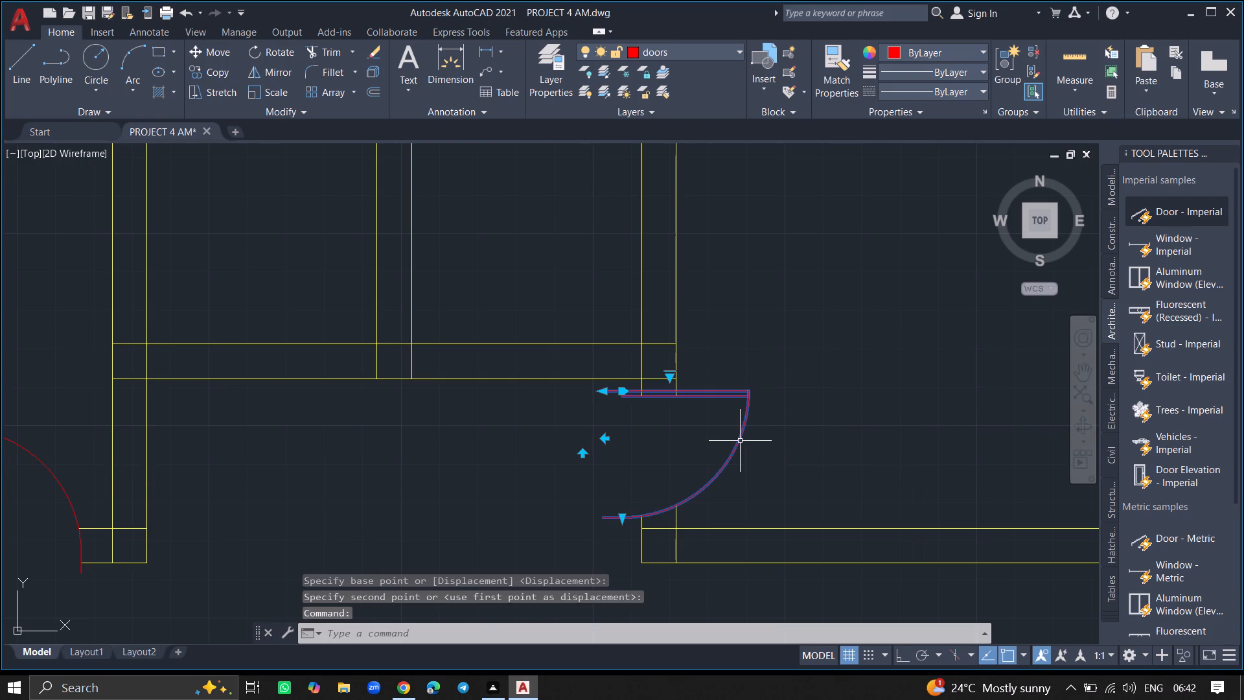
pyautogui.click(750, 397)
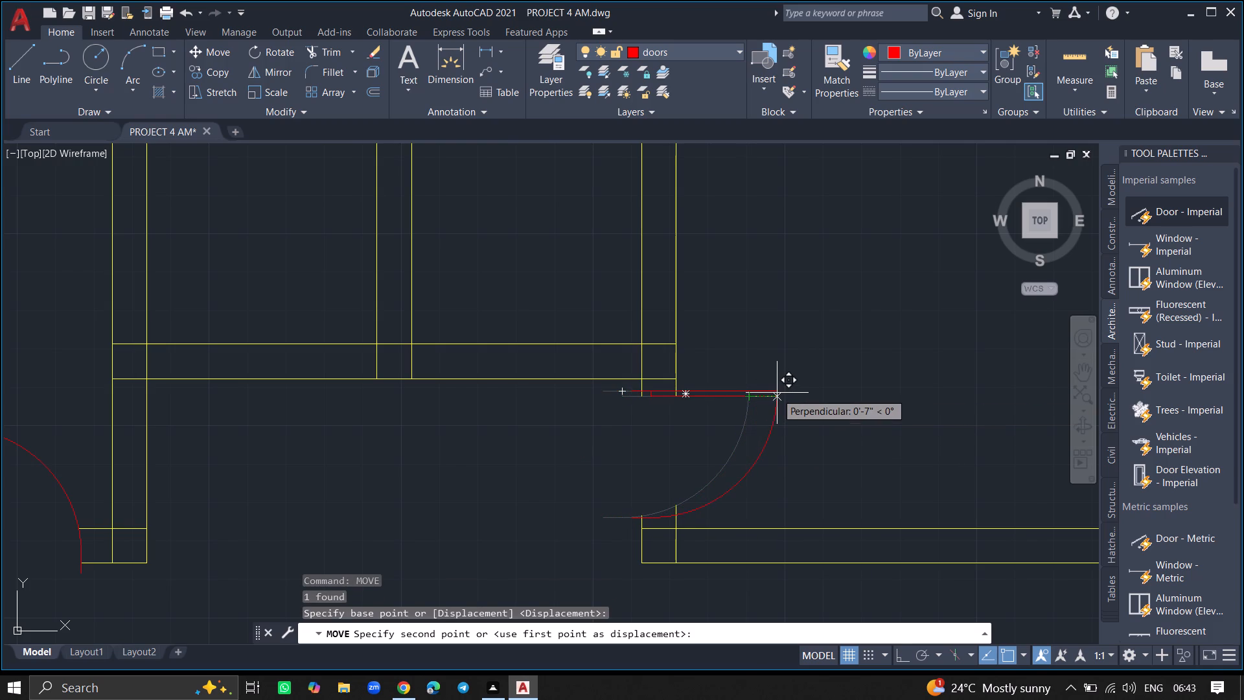
pyautogui.click(777, 393)
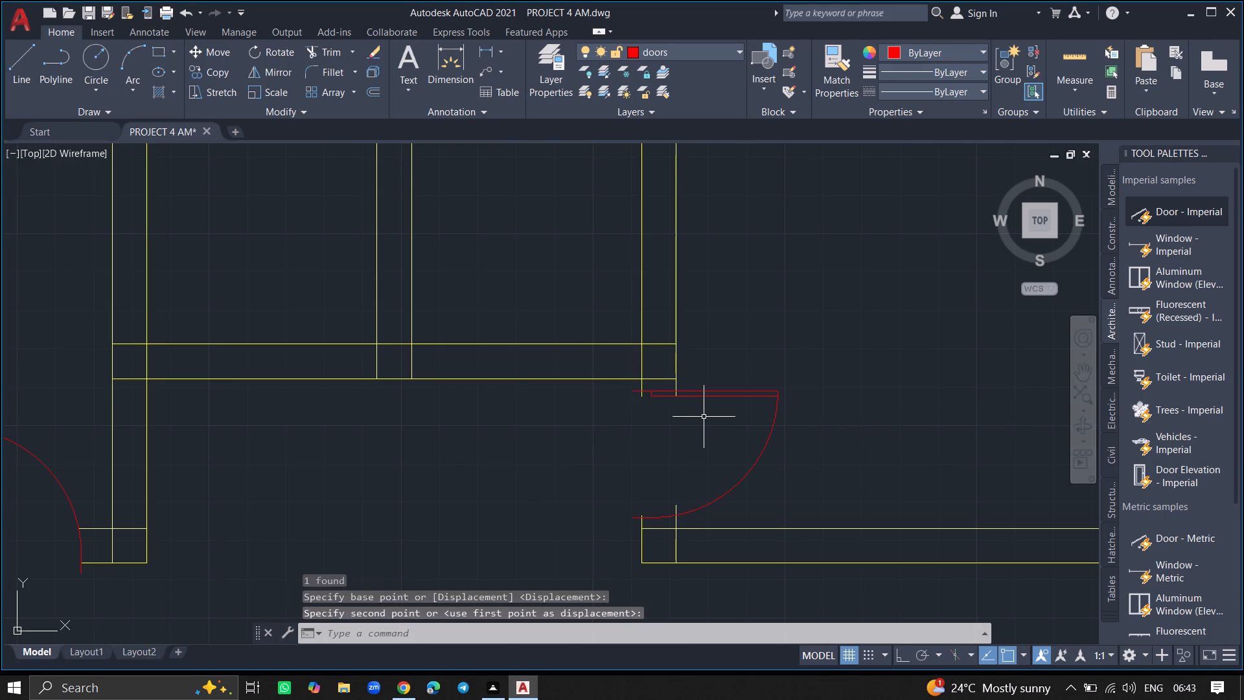
# Trim the leftover wall line above the door's swing arc and both vertical wall remnants at the door leaf.
pyautogui.write('TR')
pyautogui.press('Return')
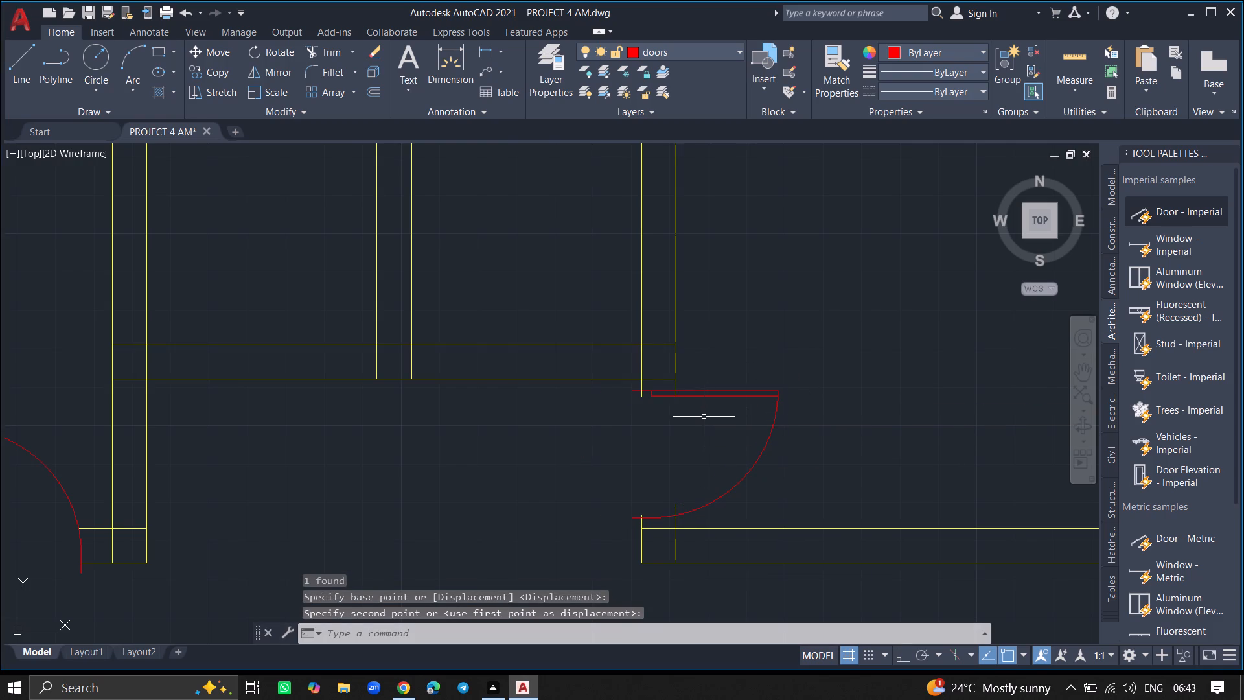
pyautogui.click(677, 512)
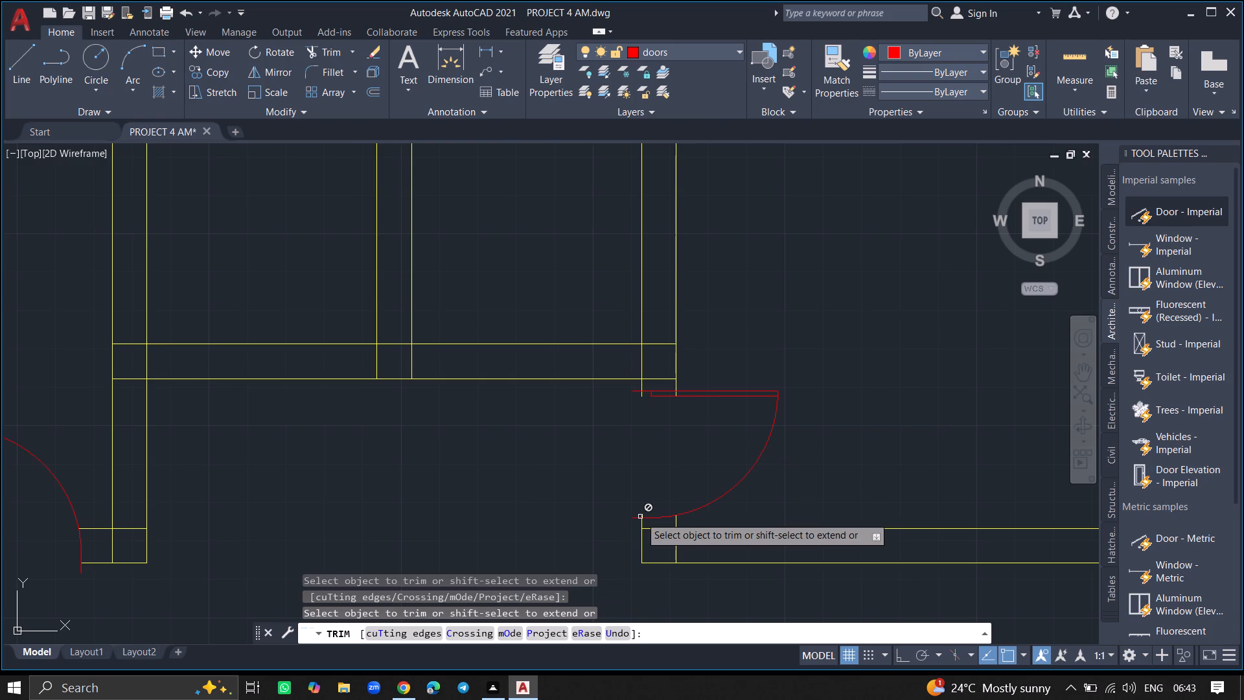
pyautogui.click(641, 517)
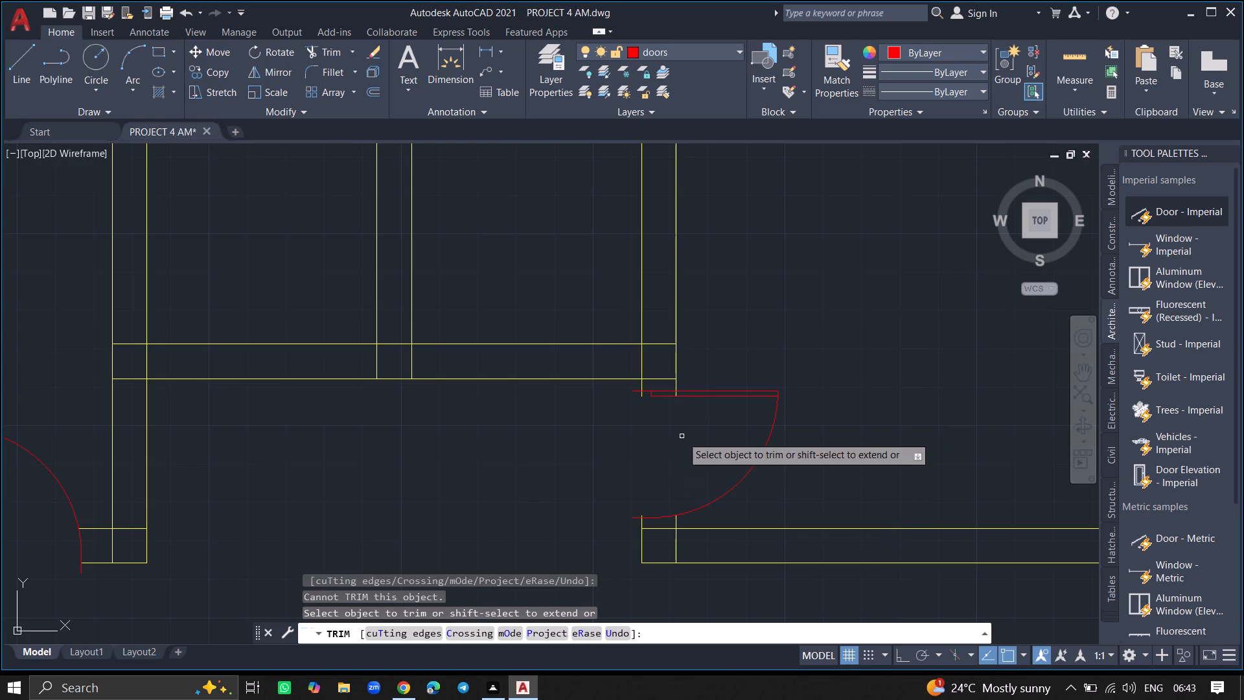
pyautogui.keyDown('ctrl'); pyautogui.scroll(3, 676, 398); pyautogui.keyUp('ctrl')
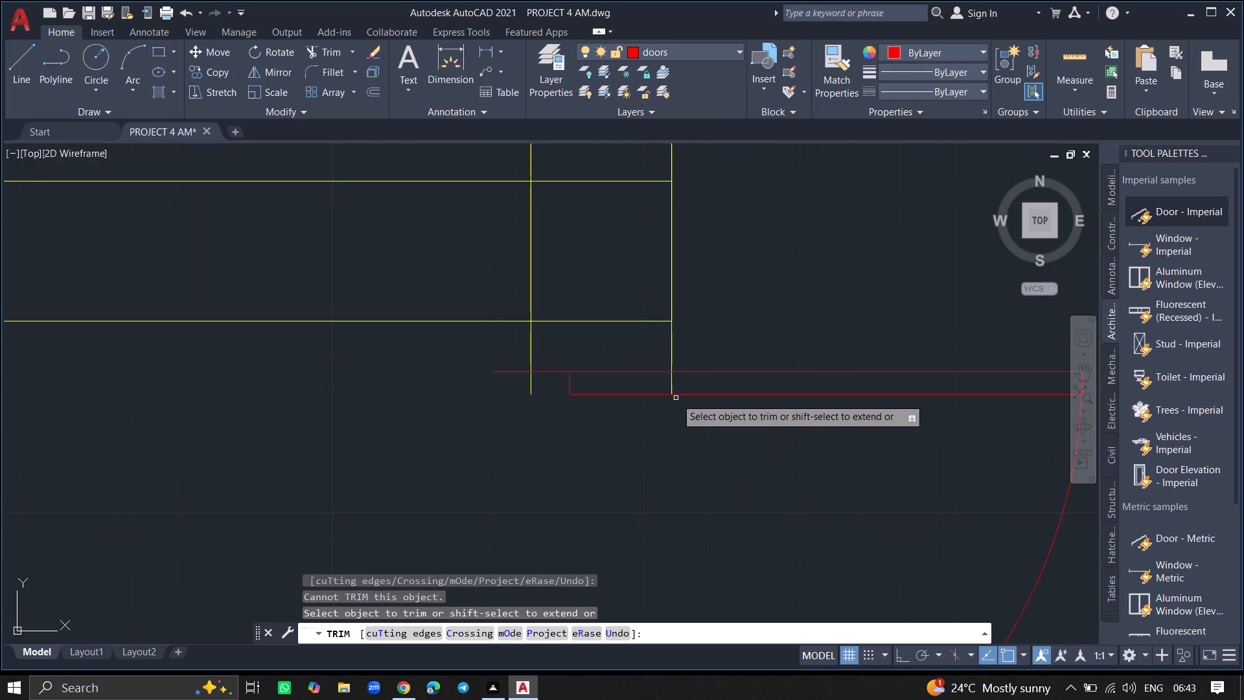
pyautogui.click(672, 388)
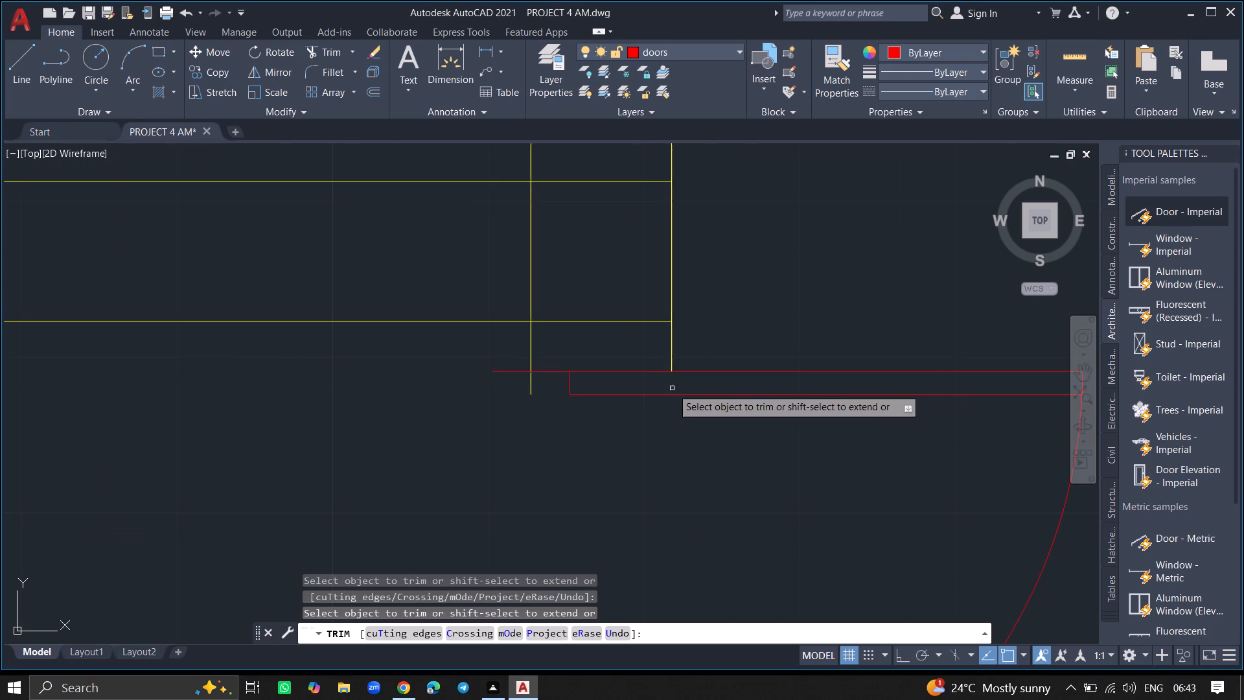
pyautogui.click(531, 388)
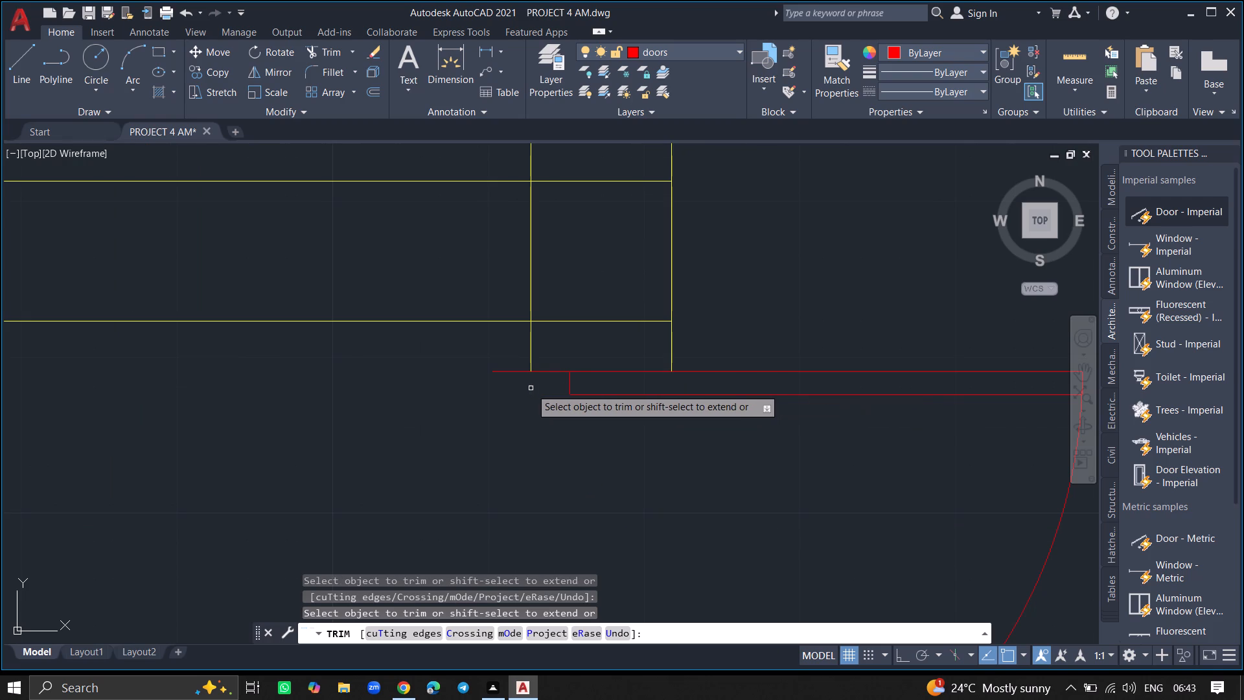
pyautogui.press('Return')
# Rotate the door copy below the central-left horizontal wall 180 degrees about the midpoint of its leaf.
pyautogui.keyDown('ctrl'); pyautogui.scroll(-4, 522, 395); pyautogui.keyUp('ctrl')
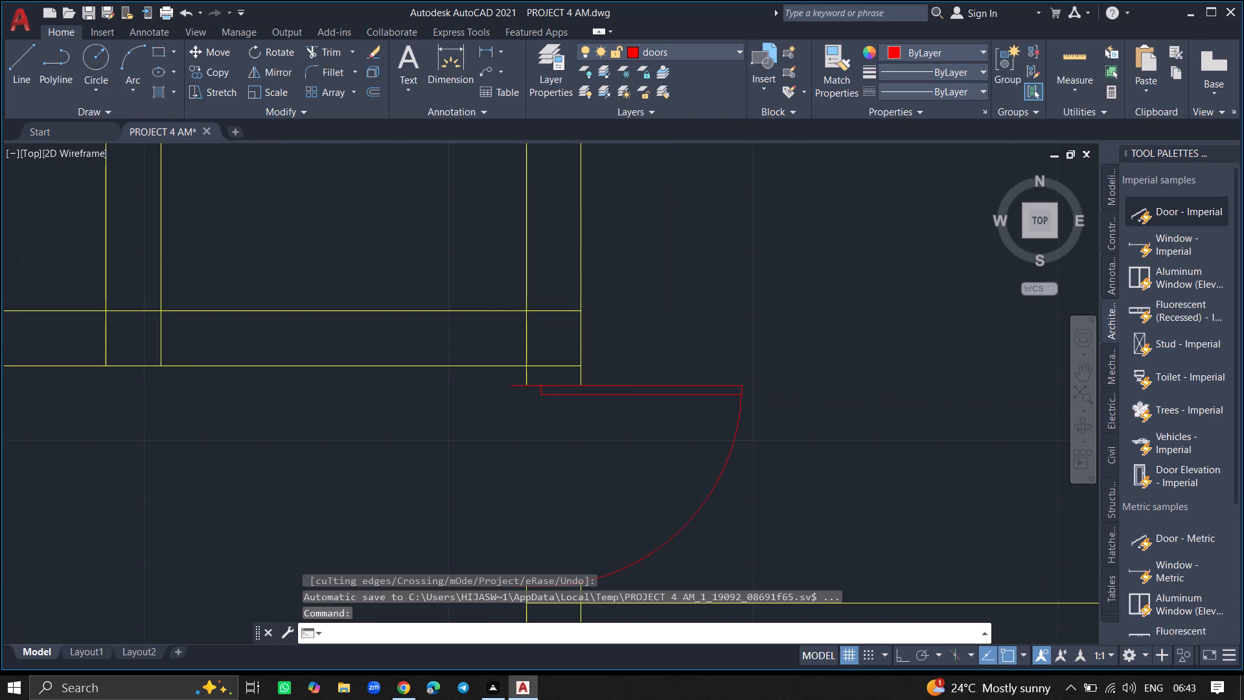
pyautogui.keyDown('ctrl'); pyautogui.scroll(-6, 522, 395); pyautogui.keyUp('ctrl')
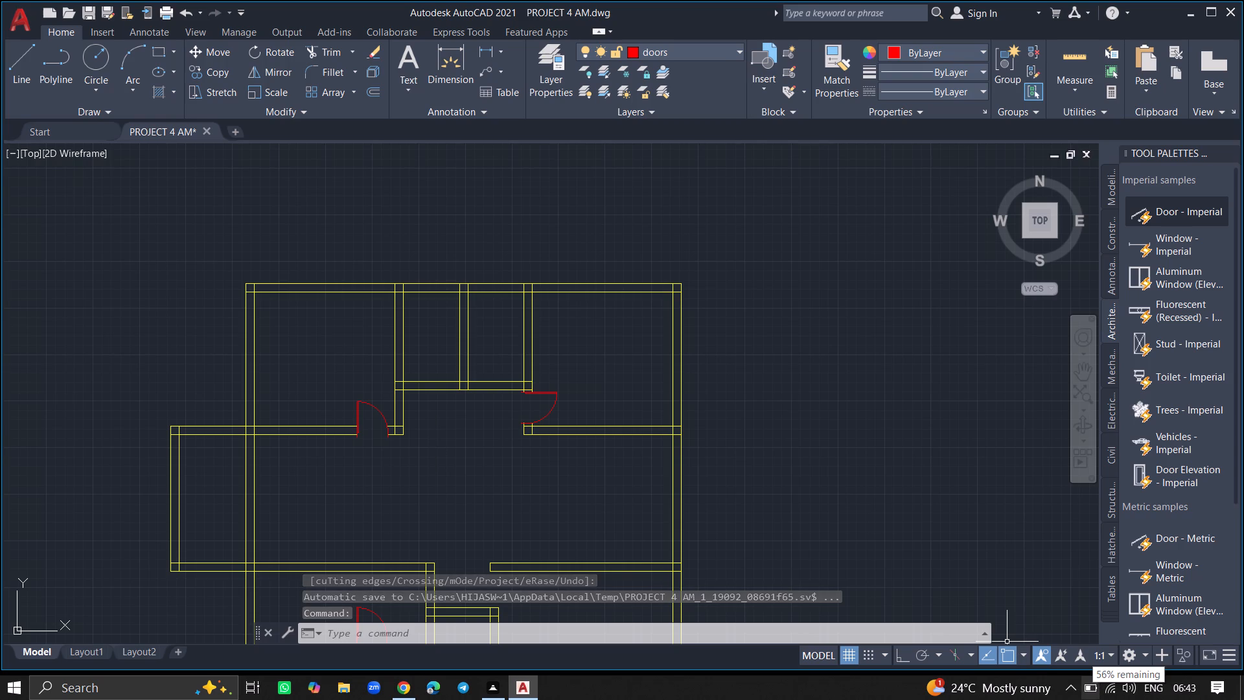
pyautogui.keyDown('ctrl'); pyautogui.scroll(-3, 696, 449); pyautogui.keyUp('ctrl')
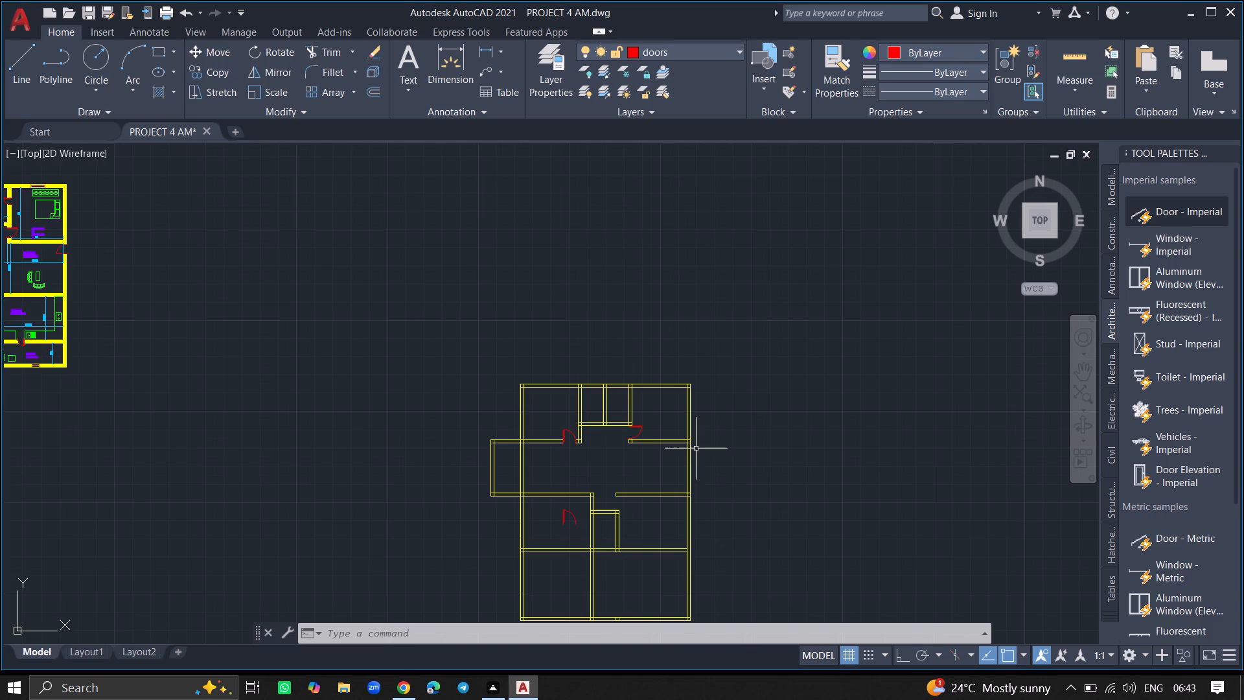
pyautogui.keyDown('ctrl'); pyautogui.scroll(4, 572, 534); pyautogui.keyUp('ctrl')
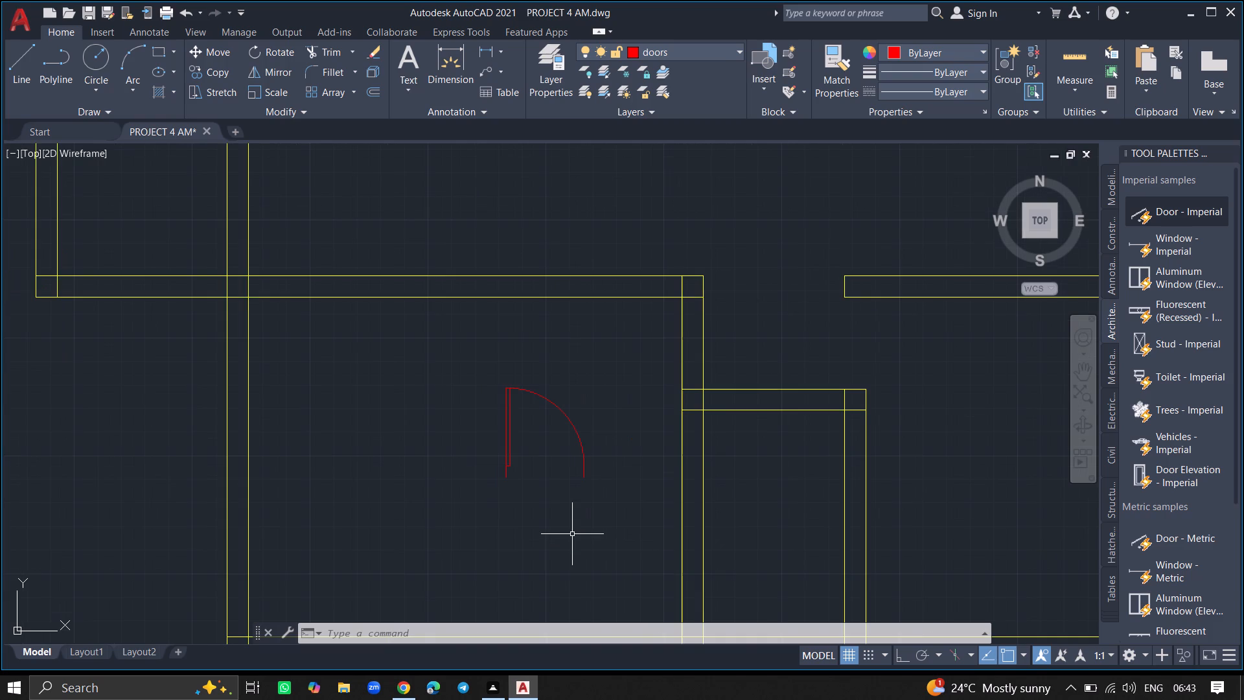
pyautogui.click(509, 437)
pyautogui.write('RO')
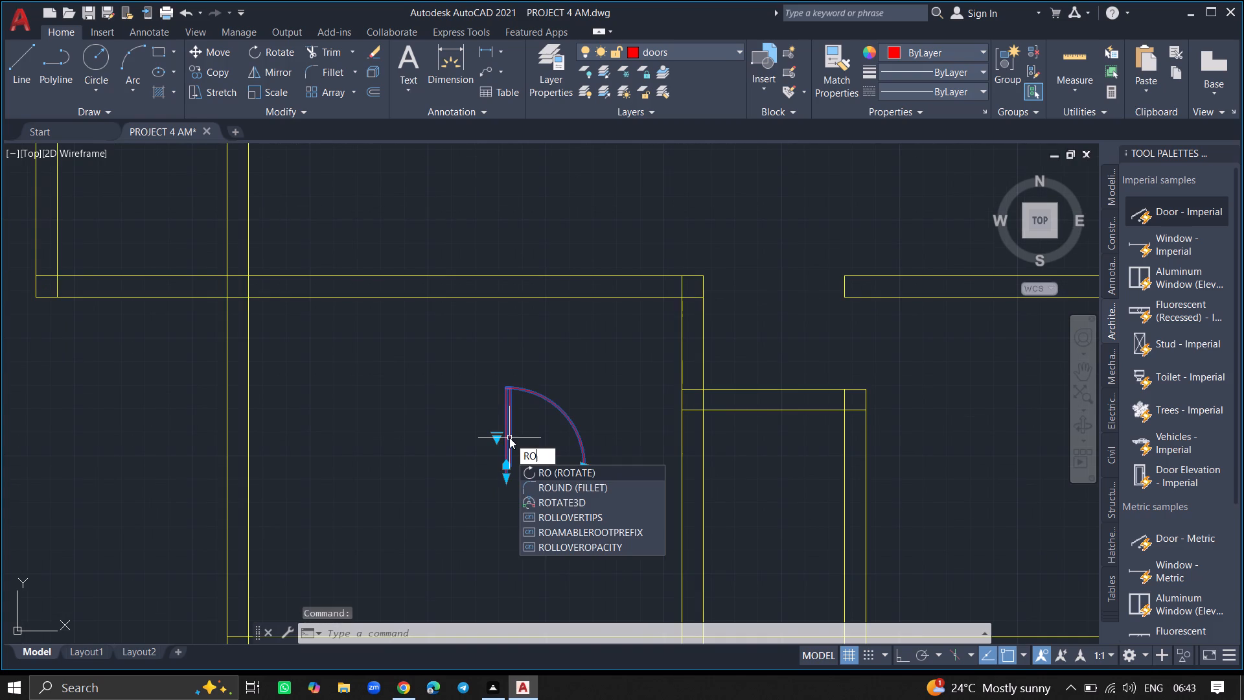
pyautogui.press('Return')
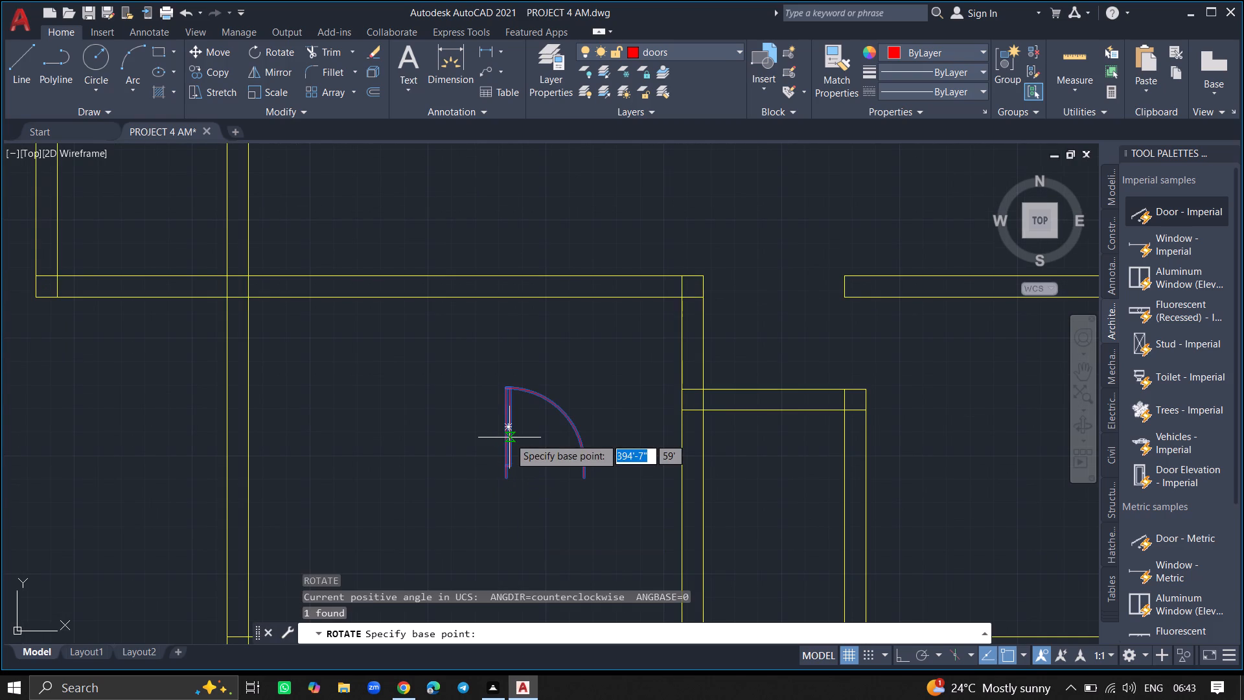
pyautogui.click(507, 431)
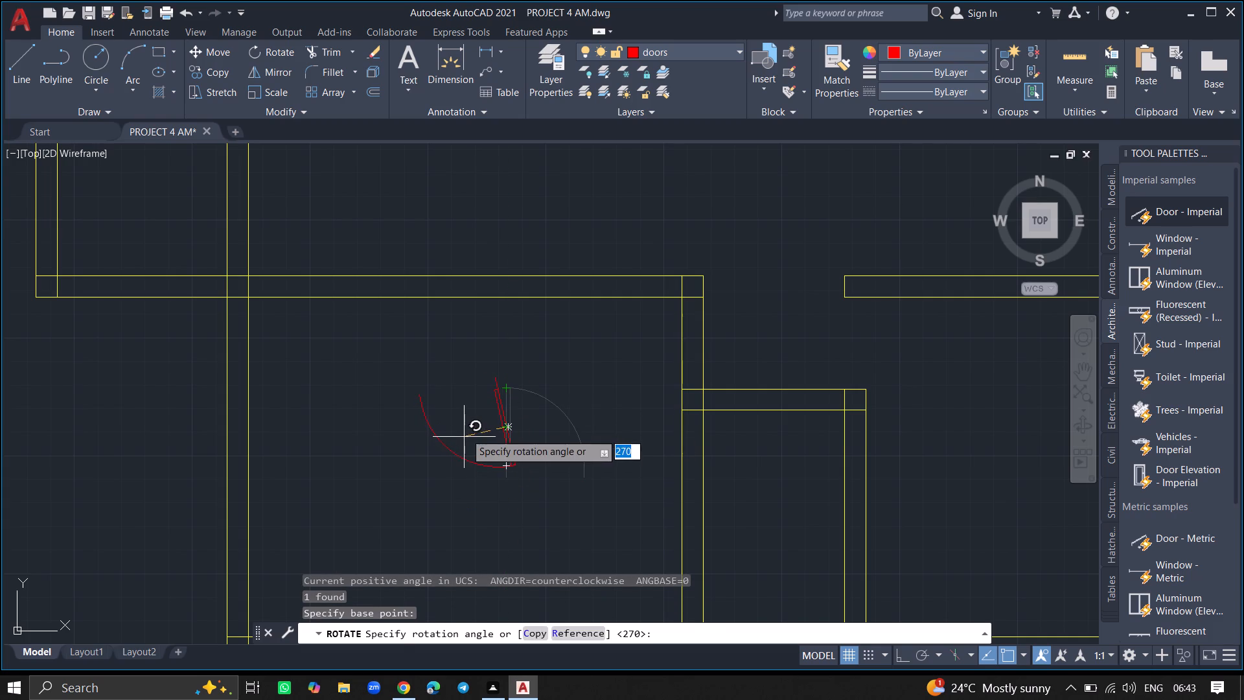
pyautogui.press('F8')
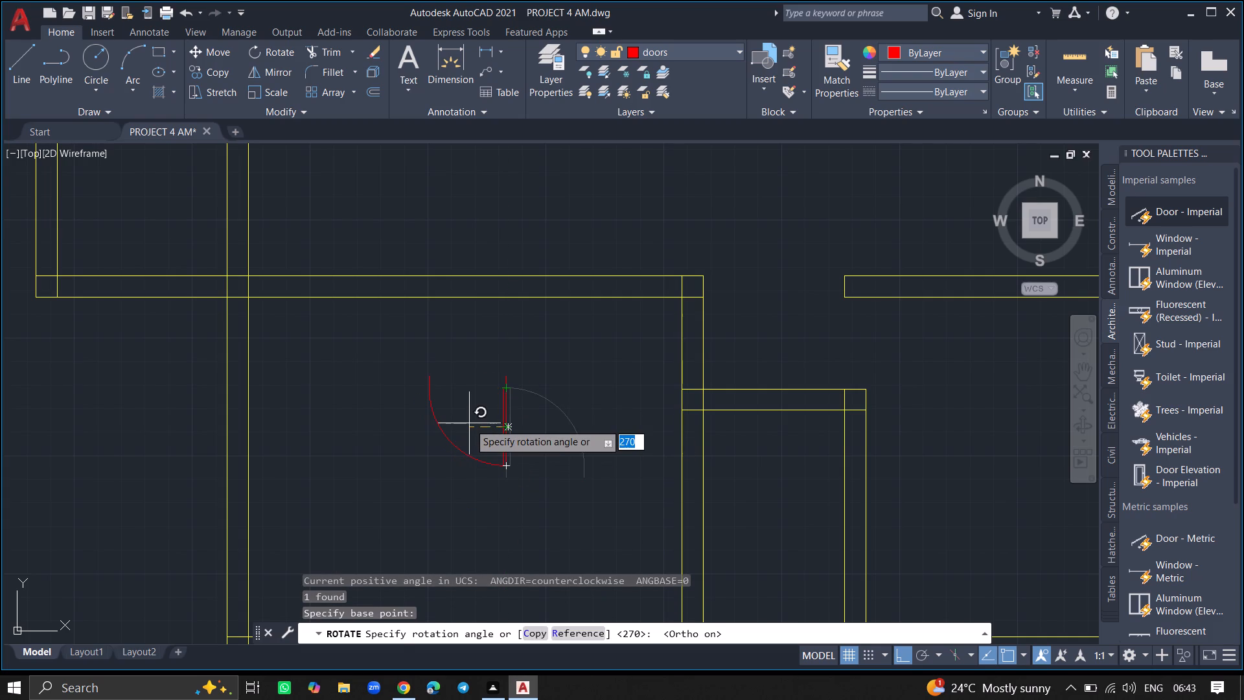
pyautogui.click(469, 423)
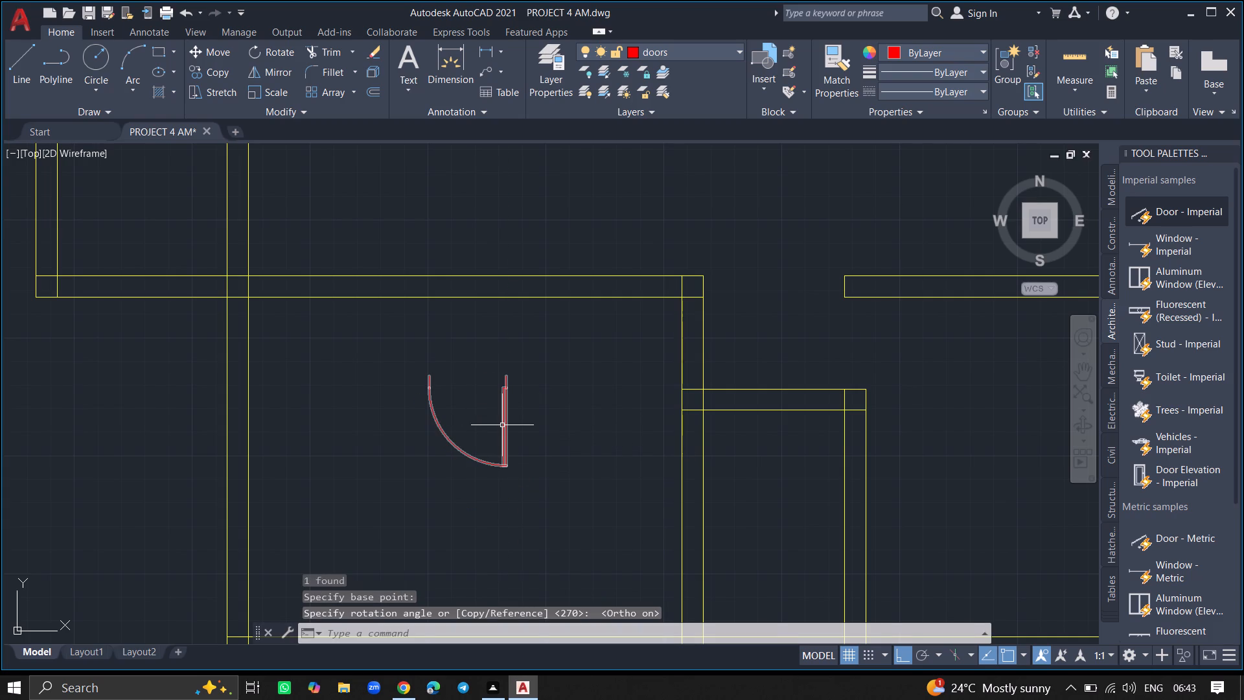
# Move the rotated door copy about 6'-7" up and to the right into the horizontal wall, just left of the wall corner.
pyautogui.click(502, 425)
pyautogui.write('MOVE')
pyautogui.press('Return')
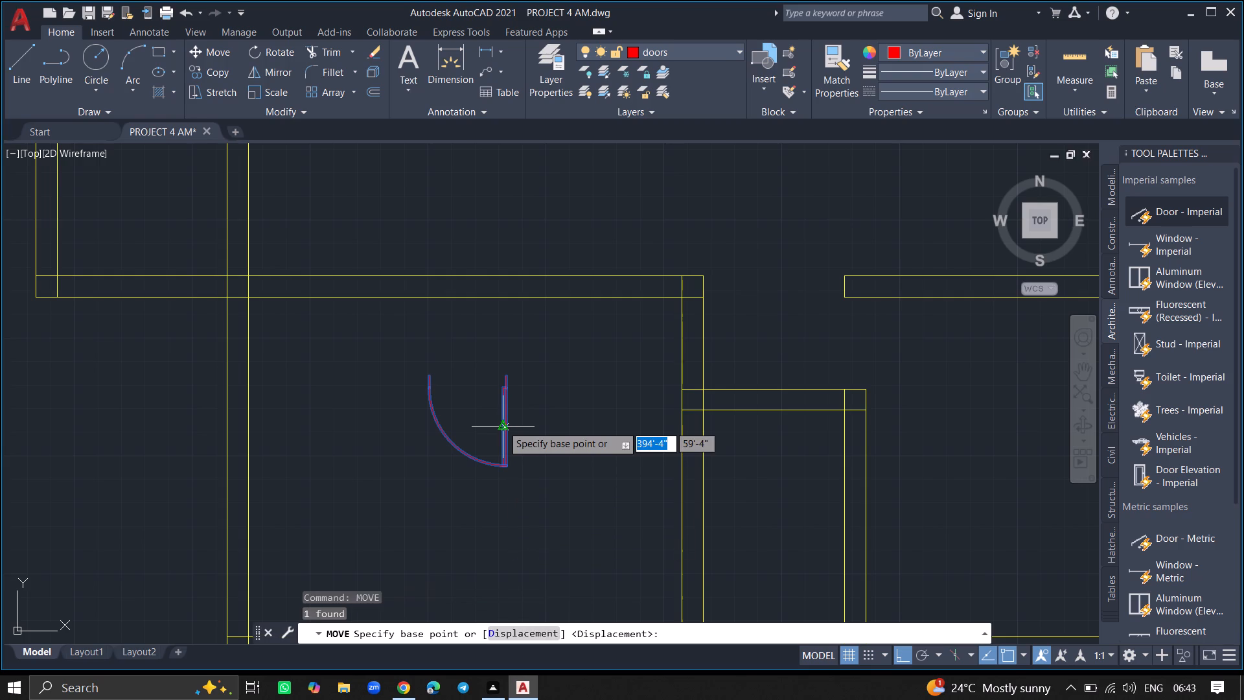
pyautogui.click(502, 425)
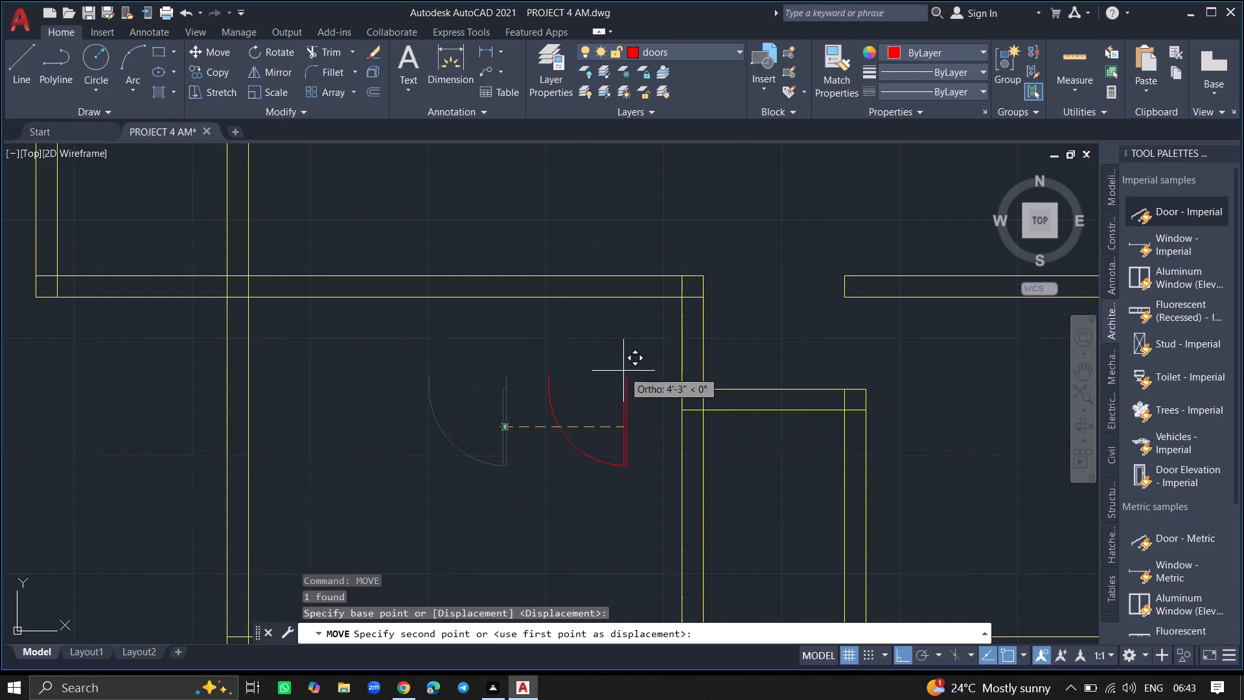
pyautogui.press('F8')
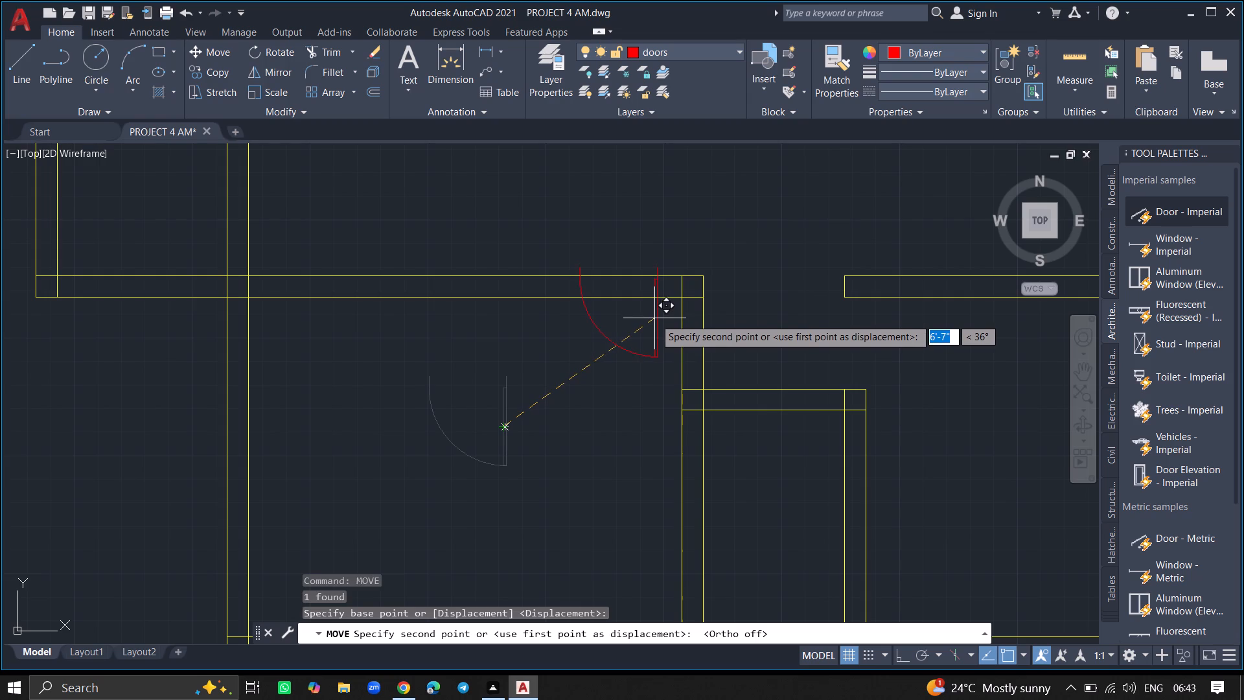
pyautogui.click(654, 320)
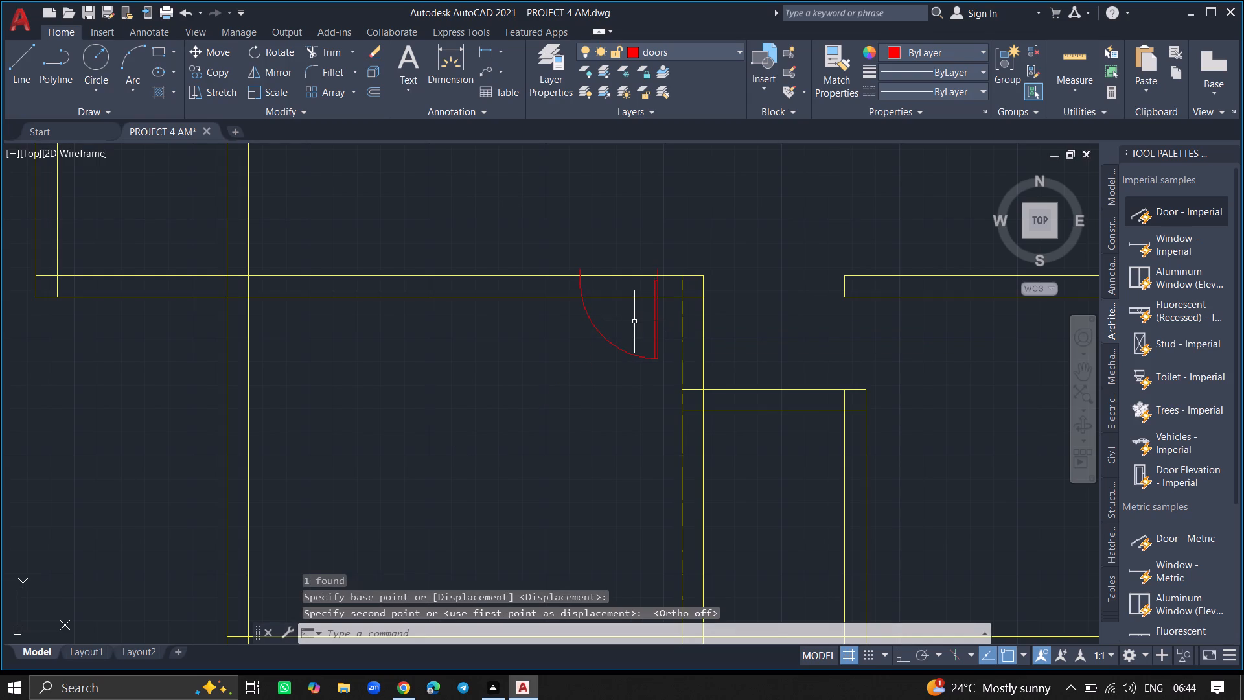
# Trim both horizontal wall lines across the new door's opening, plus the short remnant crossing the door leaf.
pyautogui.write('TR')
pyautogui.press('Return')
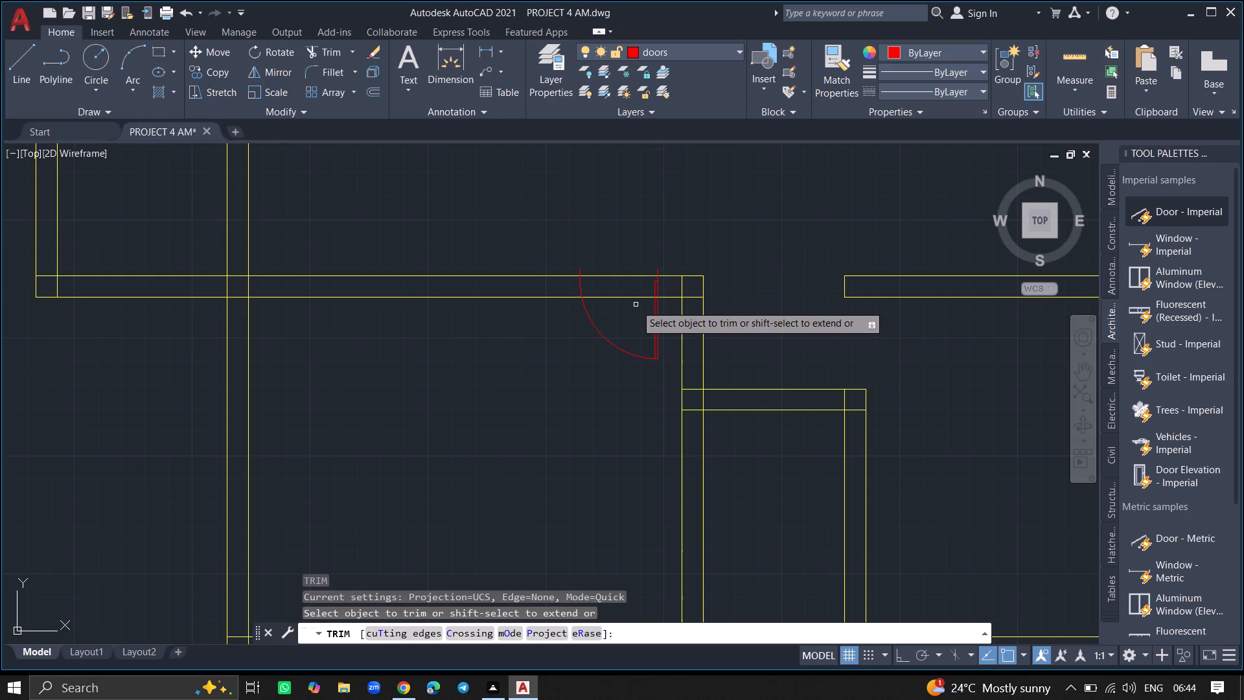
pyautogui.click(637, 297)
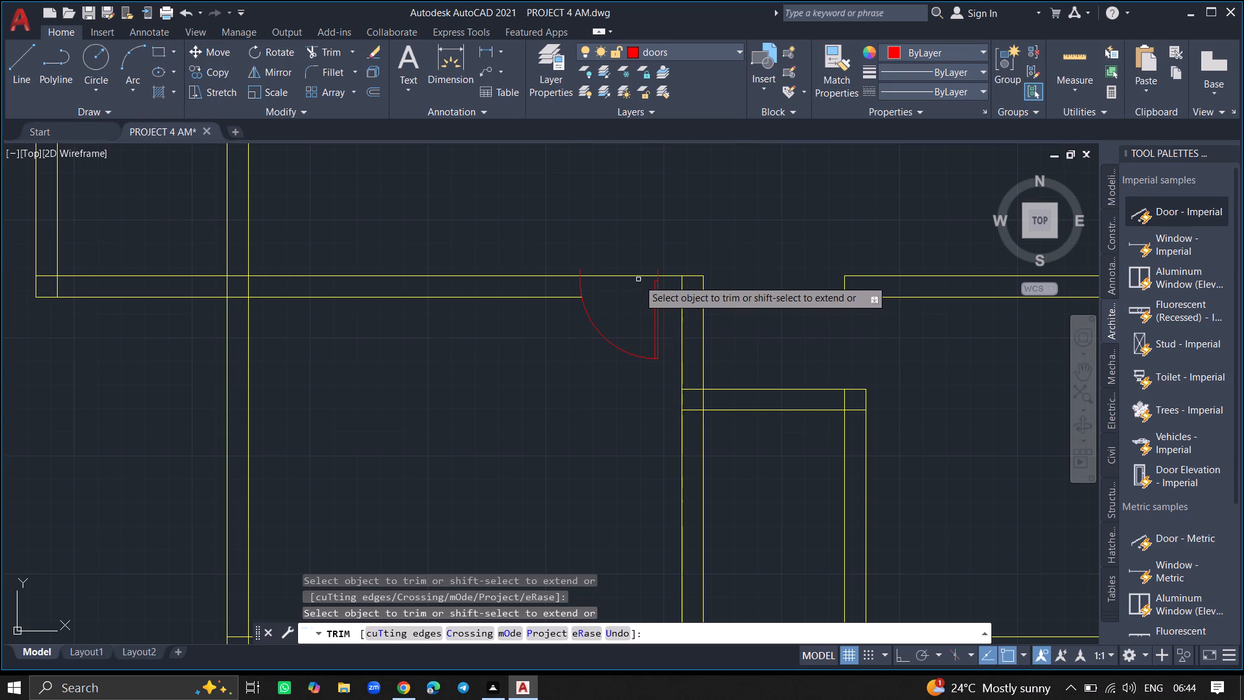
pyautogui.click(638, 277)
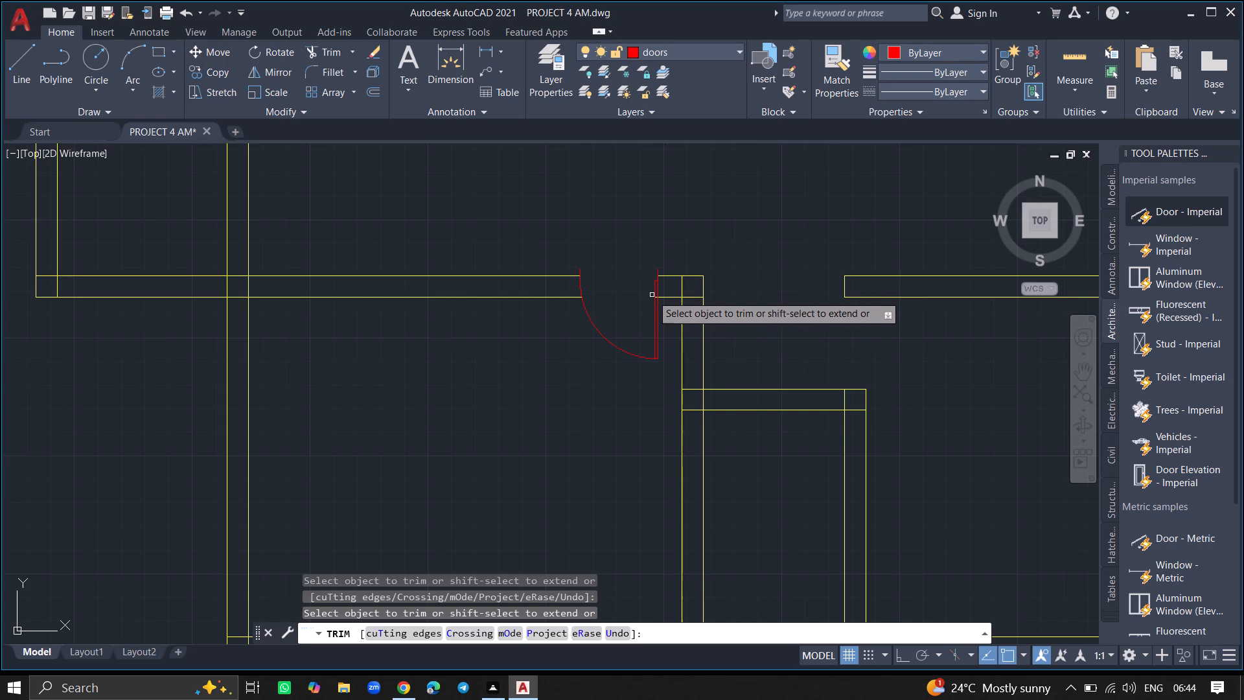
pyautogui.keyDown('ctrl'); pyautogui.scroll(4, 655, 296); pyautogui.keyUp('ctrl')
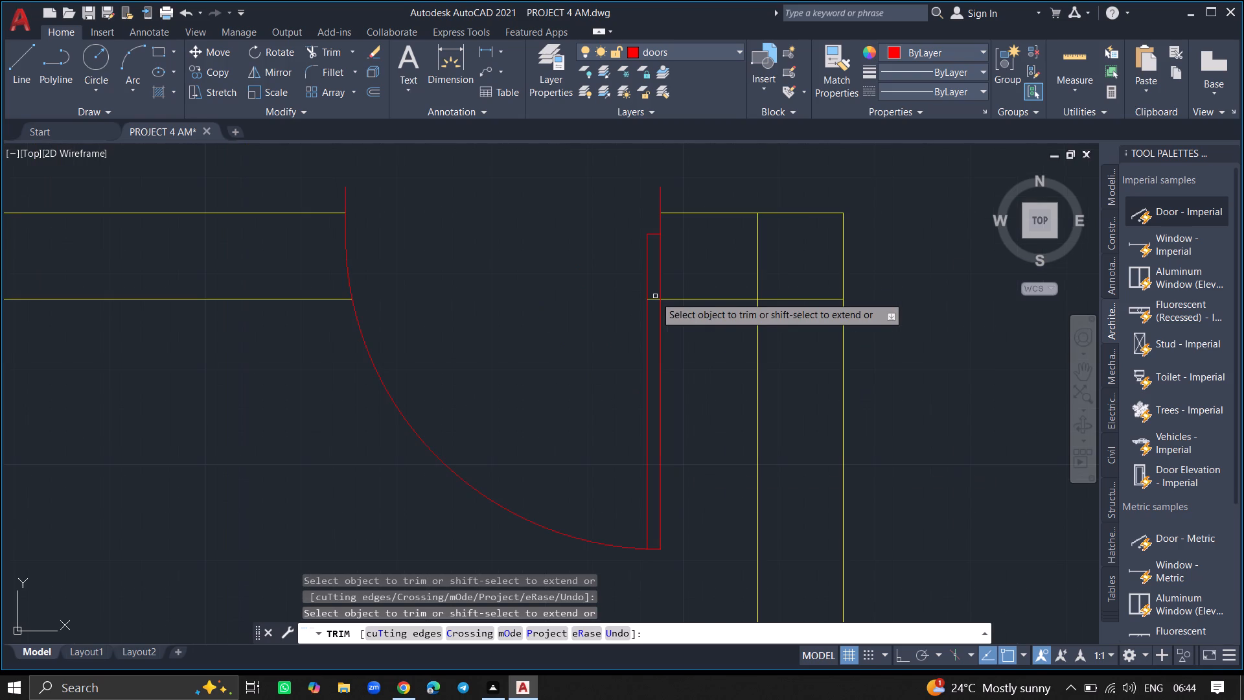
pyautogui.click(655, 299)
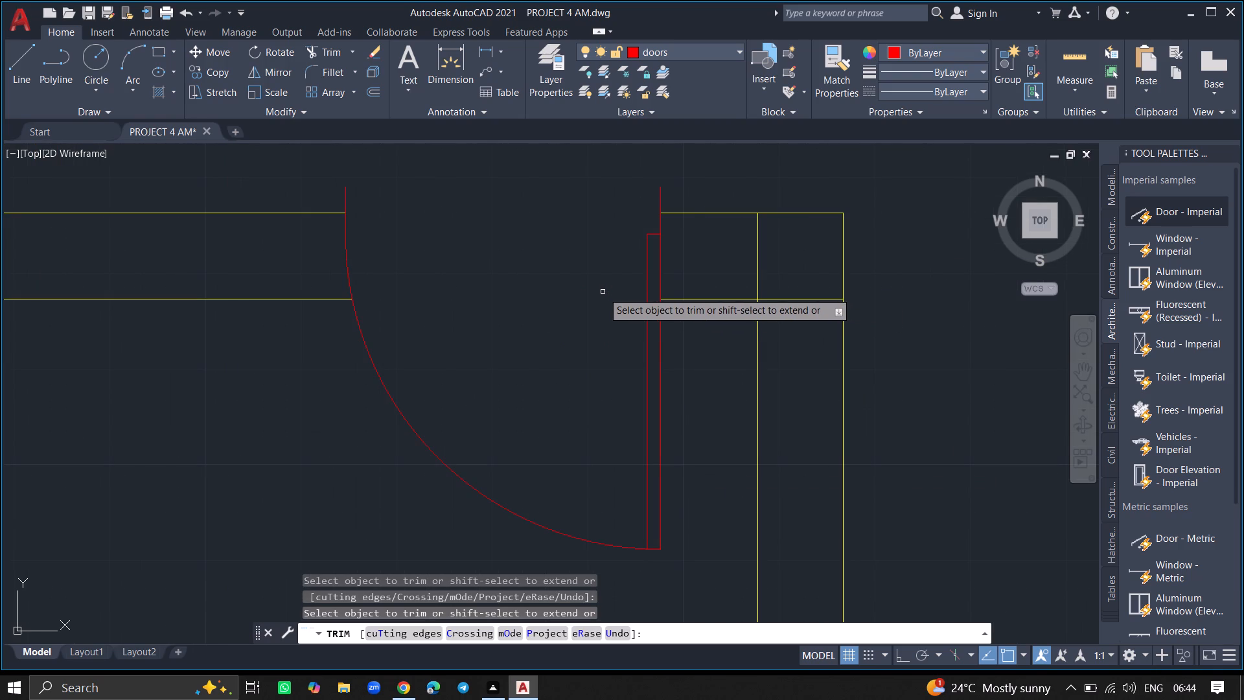
pyautogui.press('Return')
# Insert a Door - Imperial block in the empty area left of the new plan and set it to Open 90º.
pyautogui.keyDown('ctrl'); pyautogui.scroll(-3, 603, 292); pyautogui.keyUp('ctrl')
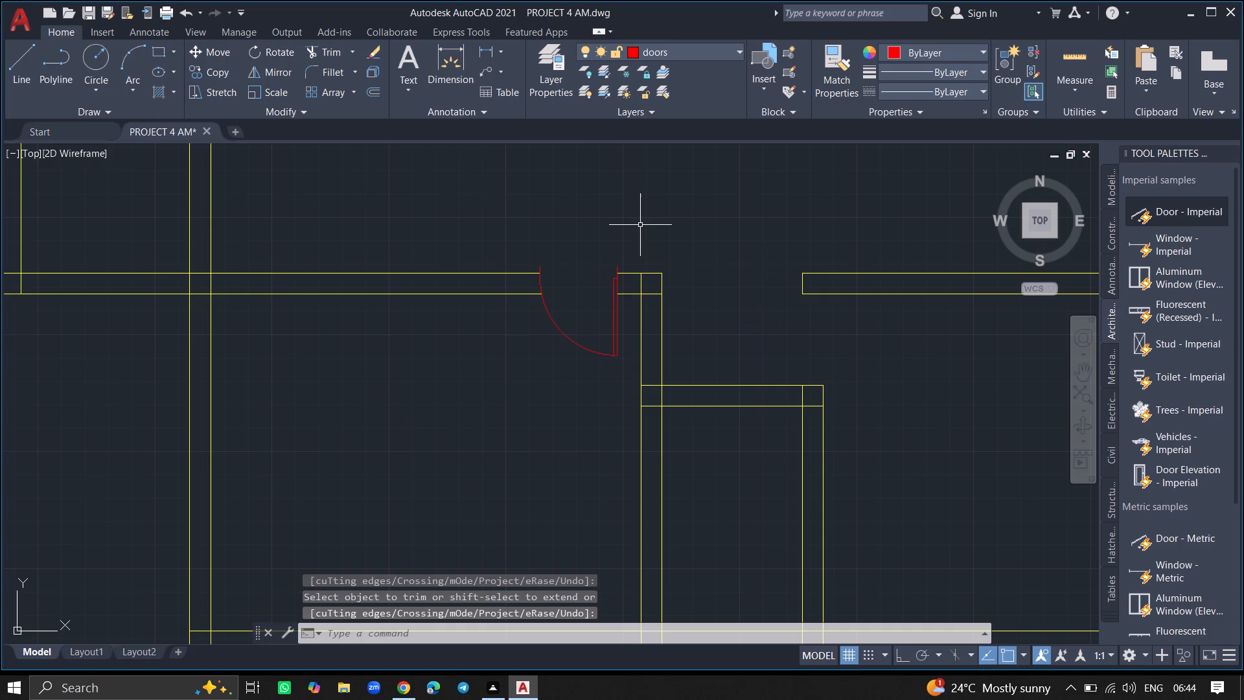
pyautogui.keyDown('ctrl'); pyautogui.scroll(-6, 640, 225); pyautogui.keyUp('ctrl')
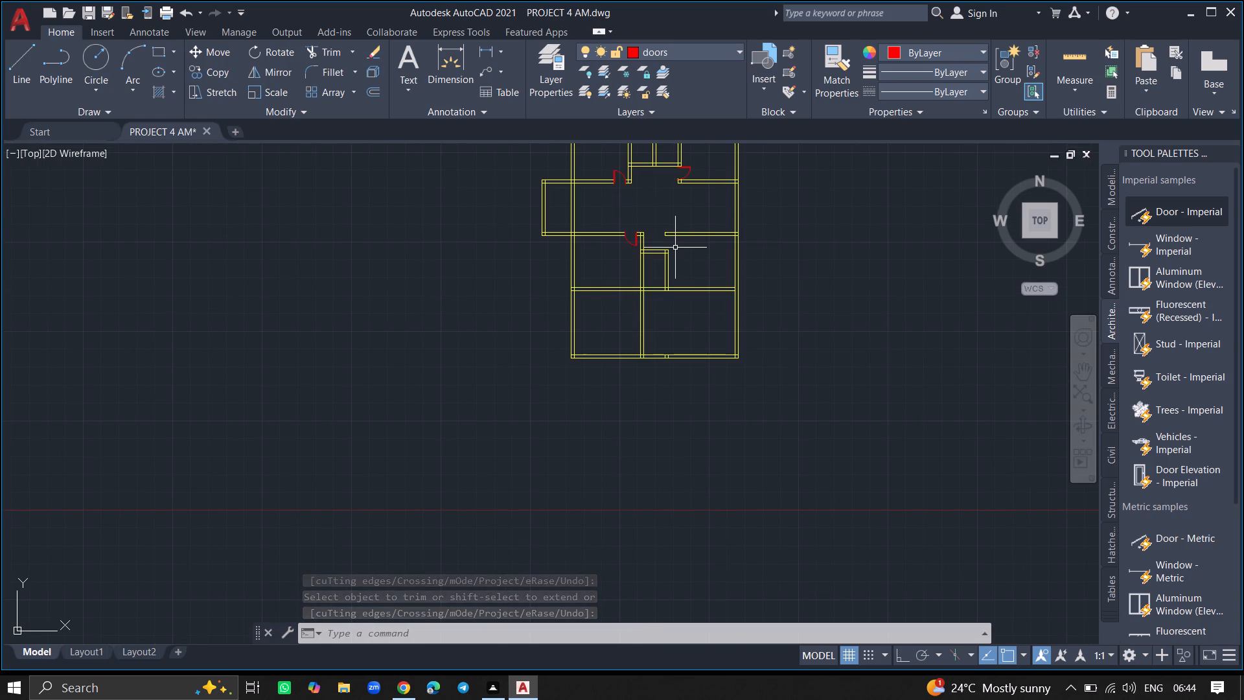
pyautogui.keyDown('ctrl'); pyautogui.scroll(-3, 675, 248); pyautogui.keyUp('ctrl')
pyautogui.keyDown('ctrl'); pyautogui.scroll(2, 676, 220); pyautogui.keyUp('ctrl')
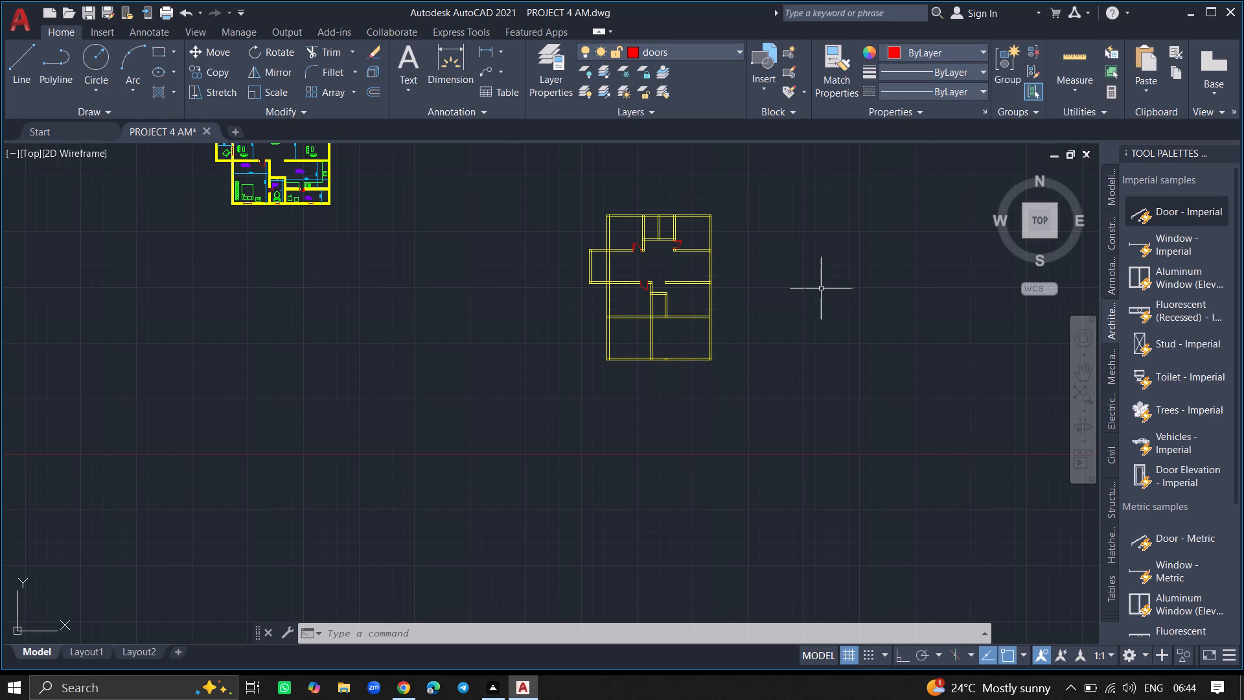
pyautogui.click(1155, 215)
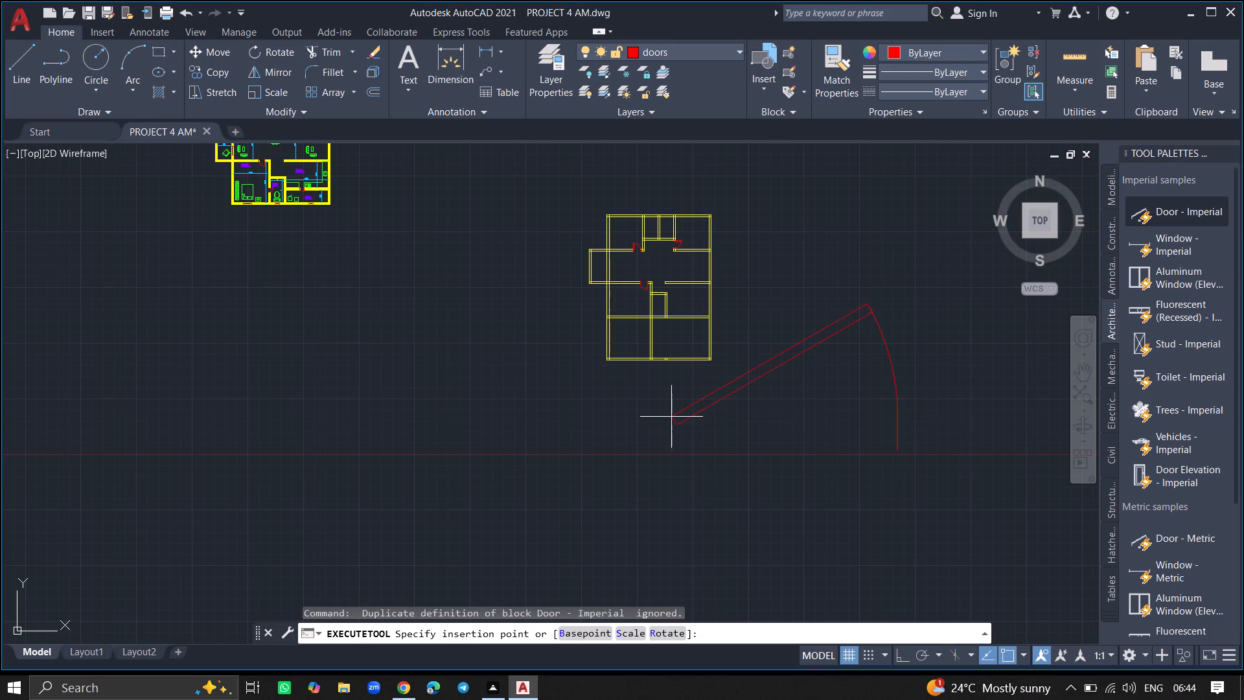
pyautogui.click(316, 460)
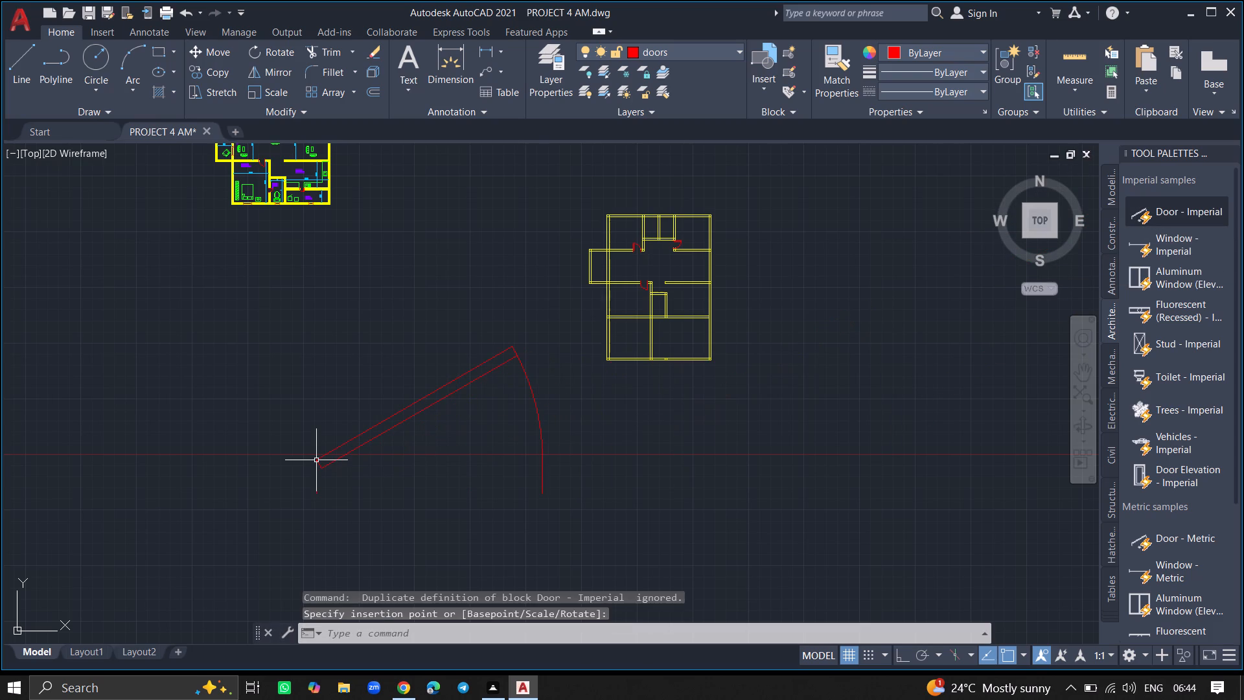
pyautogui.click(316, 460)
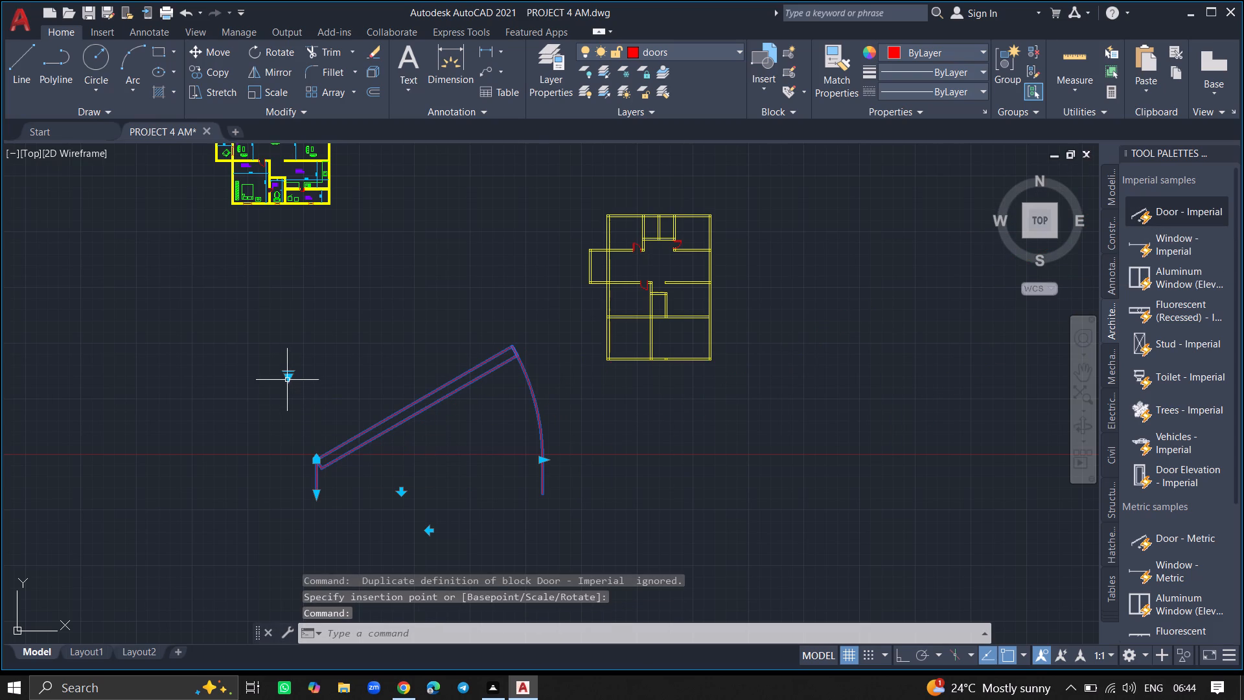
pyautogui.click(289, 373)
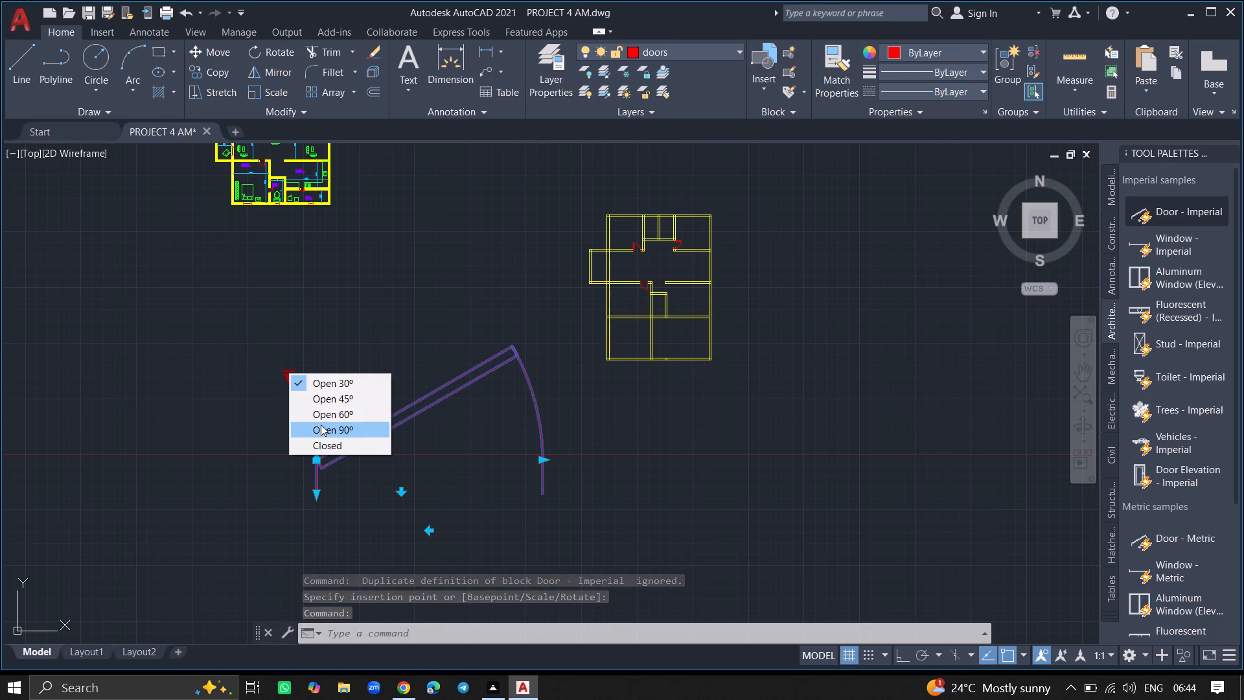
pyautogui.click(321, 427)
pyautogui.press('Escape')
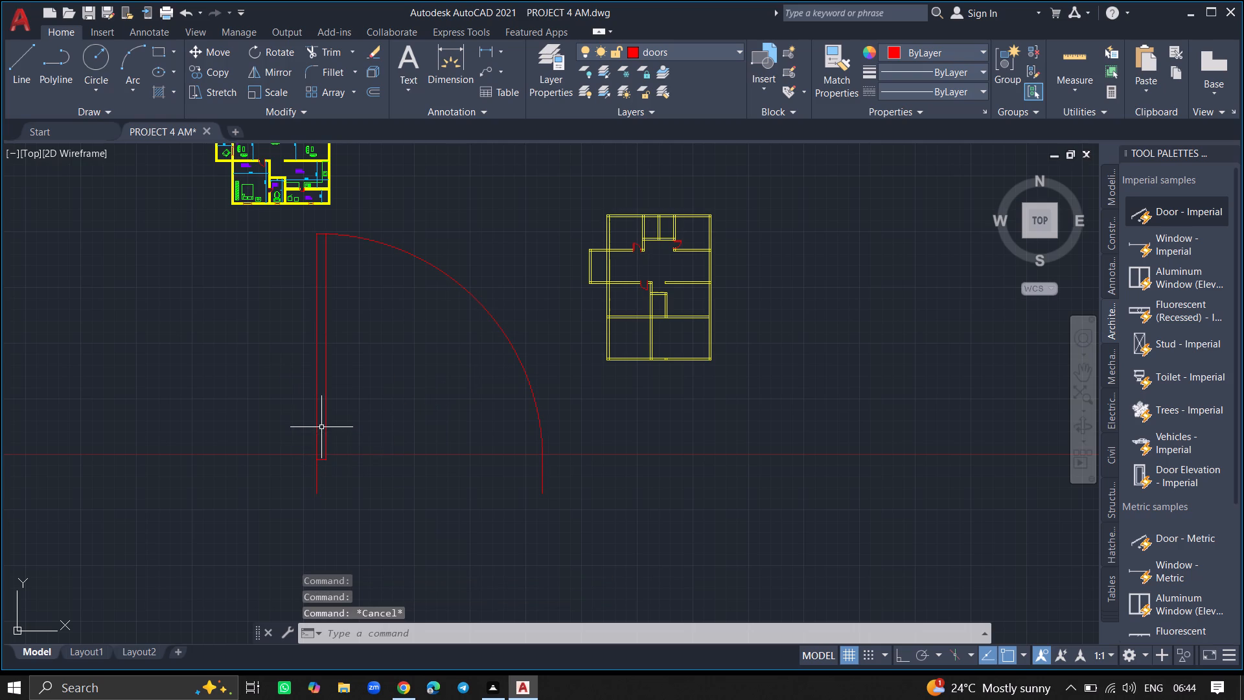
# Scale the inserted door down freehand to a small fraction of its size, using a base point on its leaf.
pyautogui.click(317, 427)
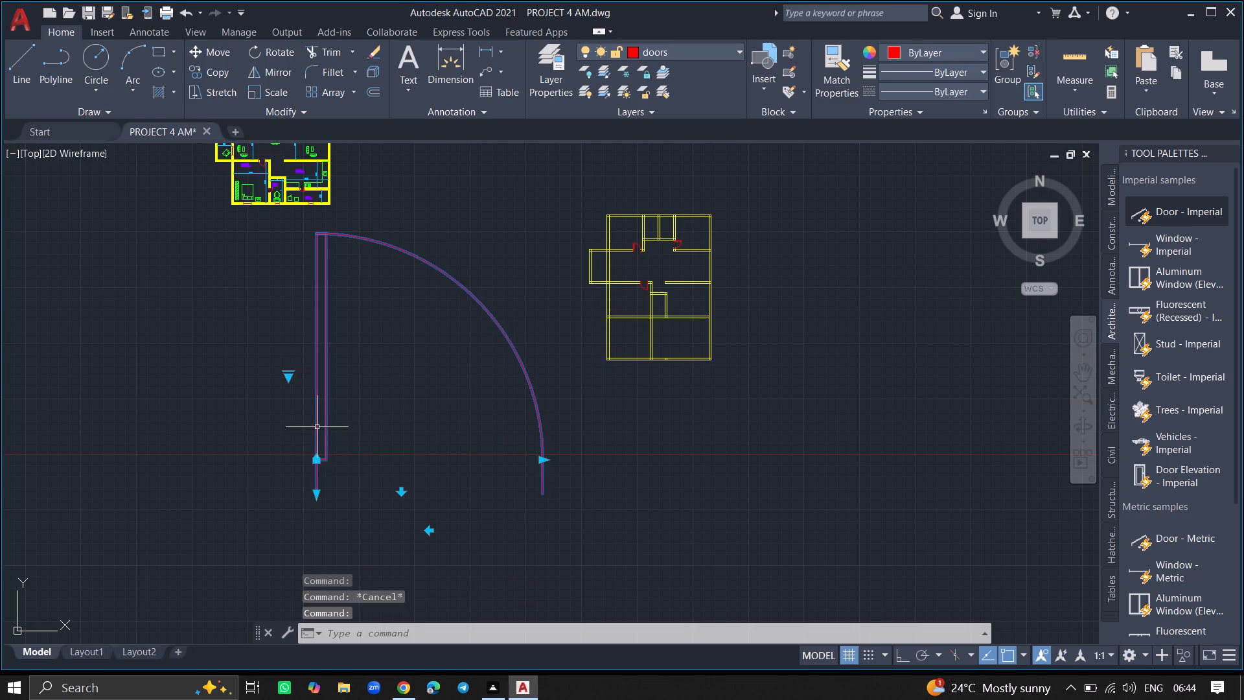
pyautogui.write('SC')
pyautogui.press('Return')
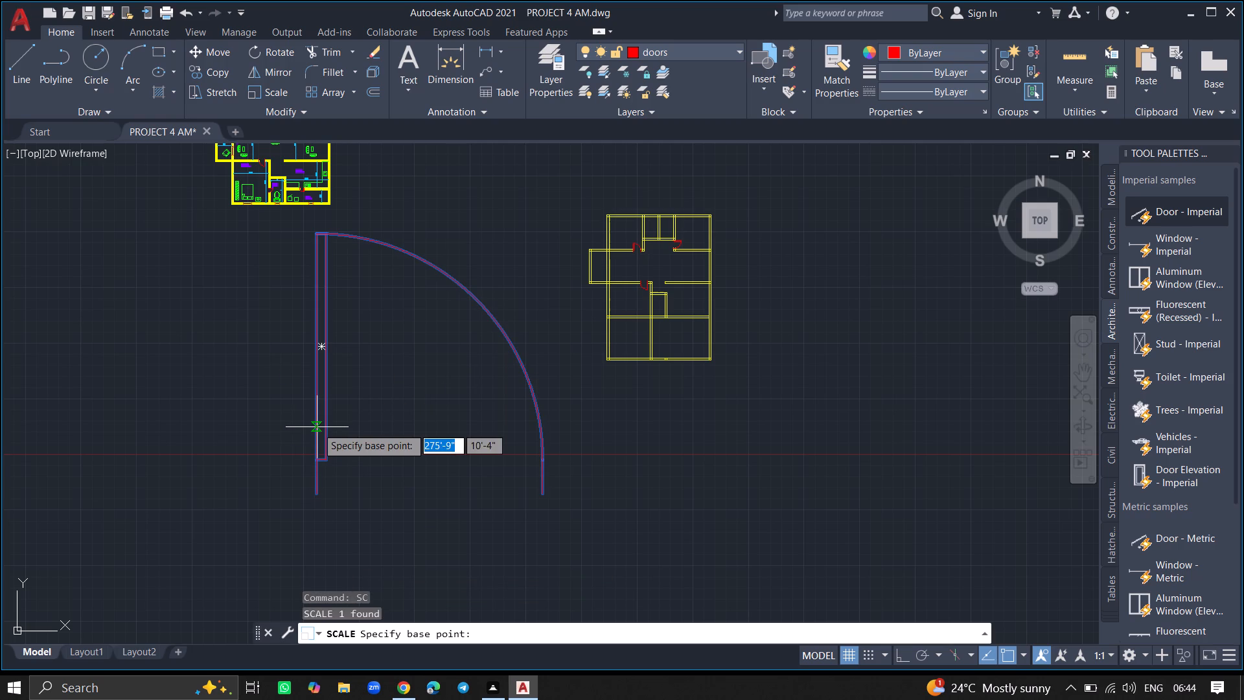
pyautogui.click(321, 341)
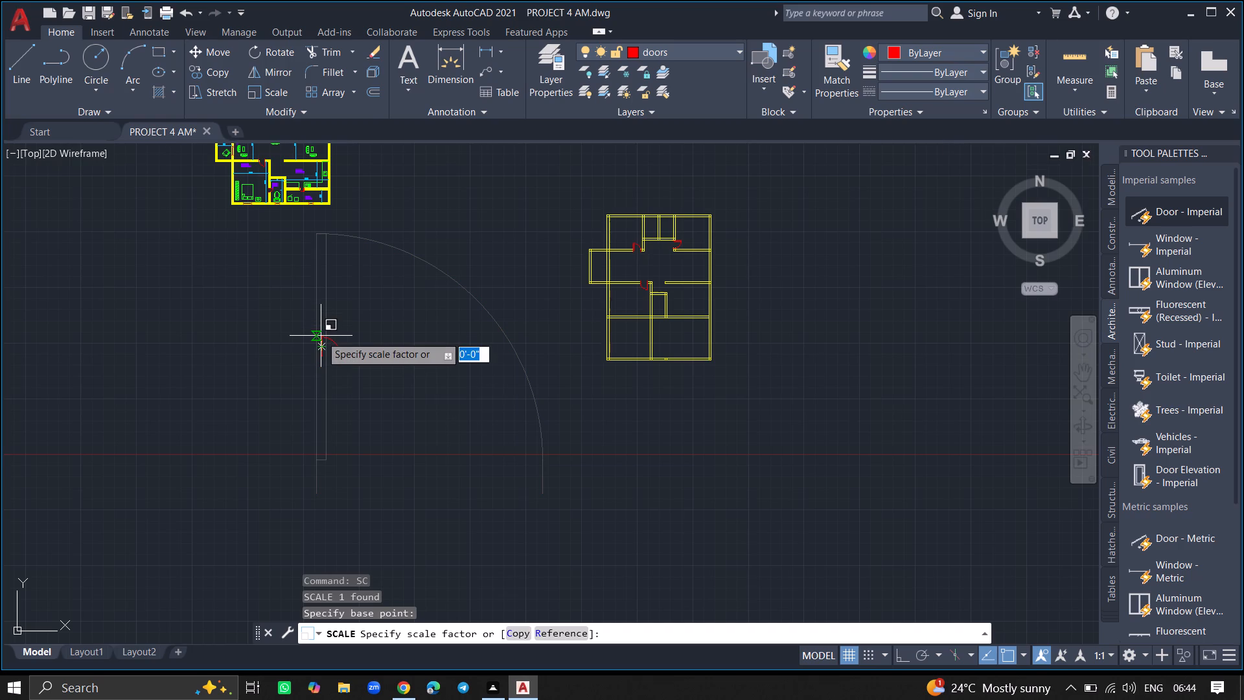
pyautogui.keyDown('ctrl'); pyautogui.scroll(5, 321, 336); pyautogui.keyUp('ctrl')
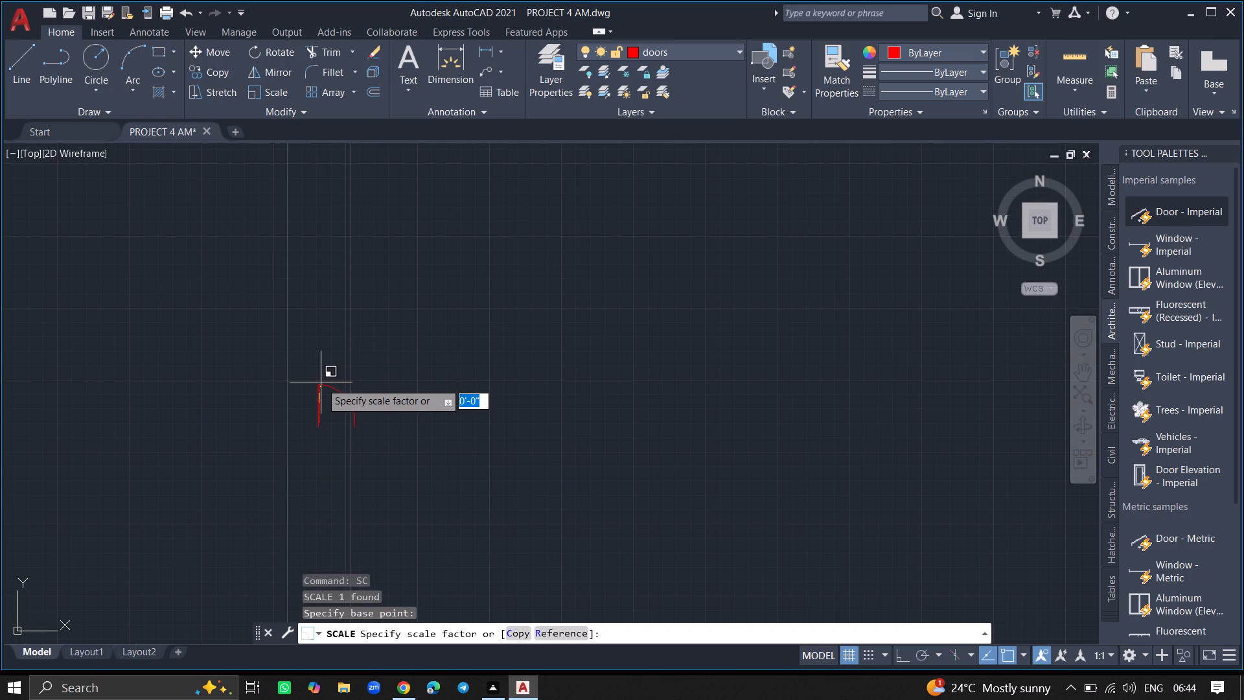
pyautogui.click(321, 384)
# Rotate the scaled door 90 degrees counterclockwise about the top end of its leaf.
pyautogui.click(319, 386)
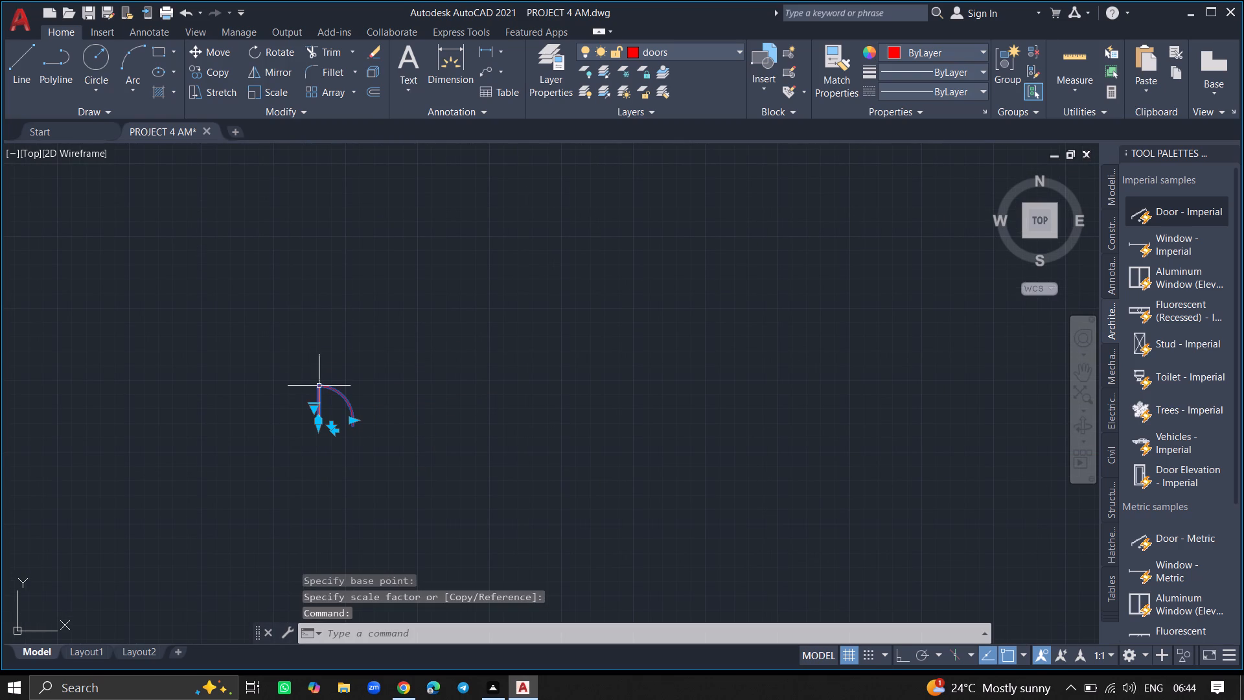
pyautogui.write('RO')
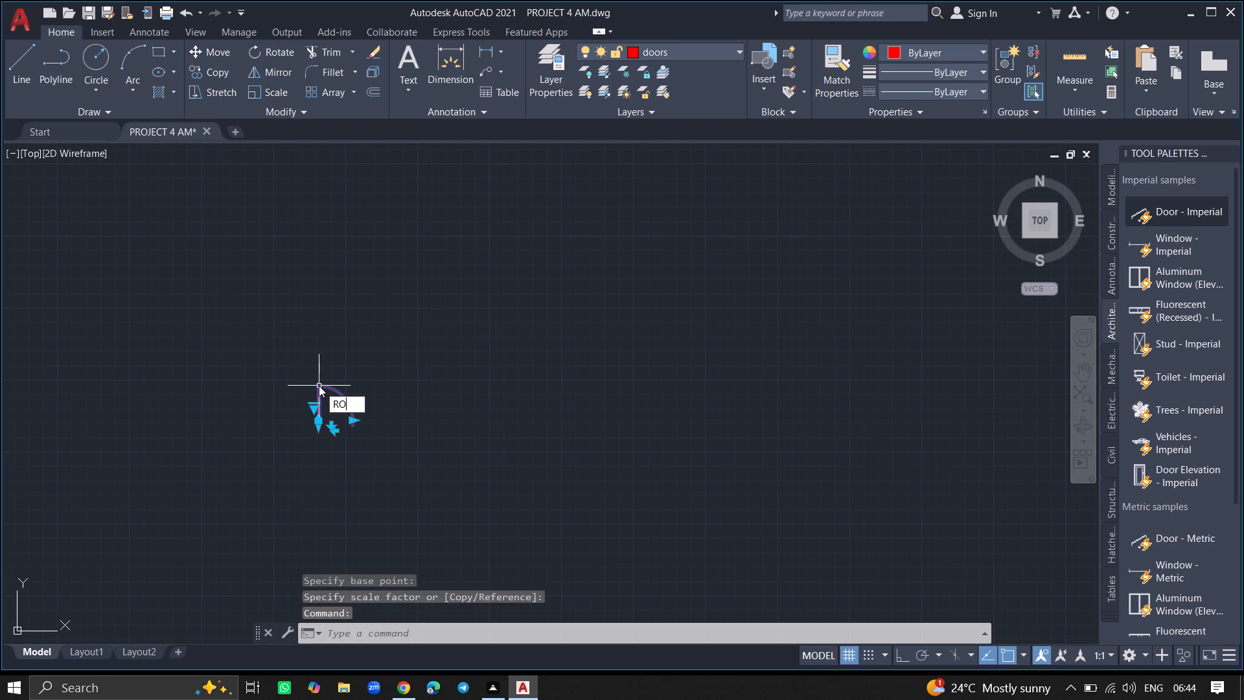
pyautogui.press('Return')
pyautogui.click(319, 386)
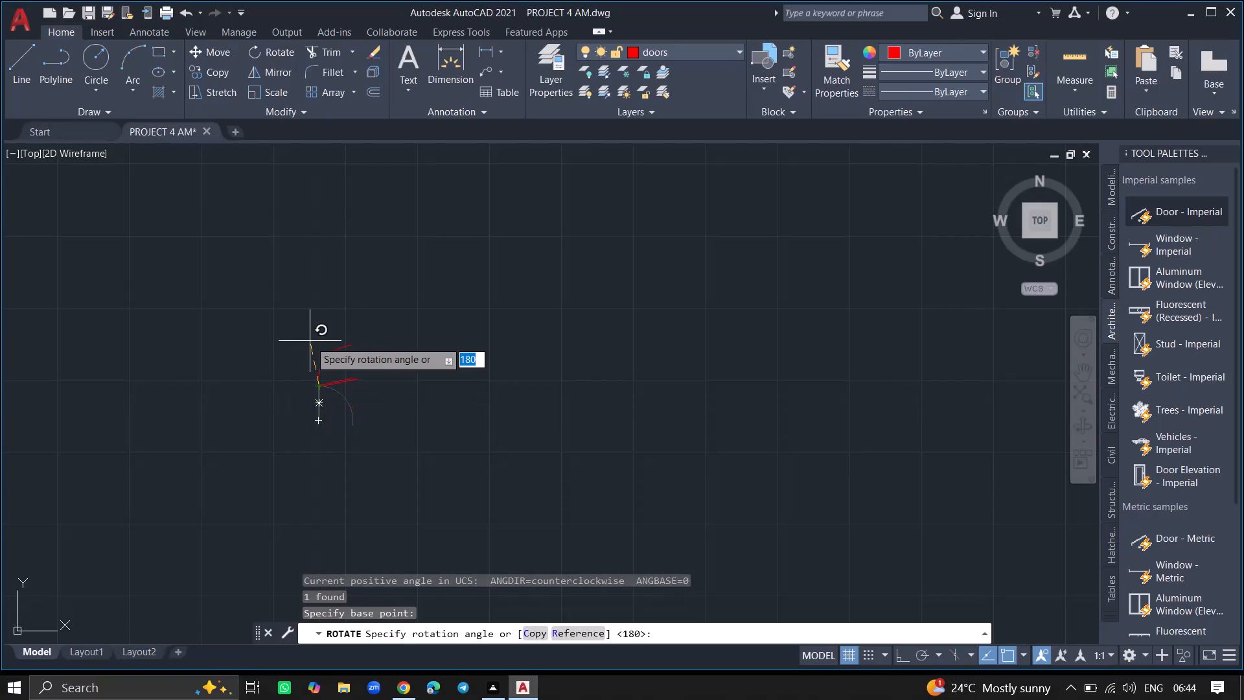
pyautogui.press('F8')
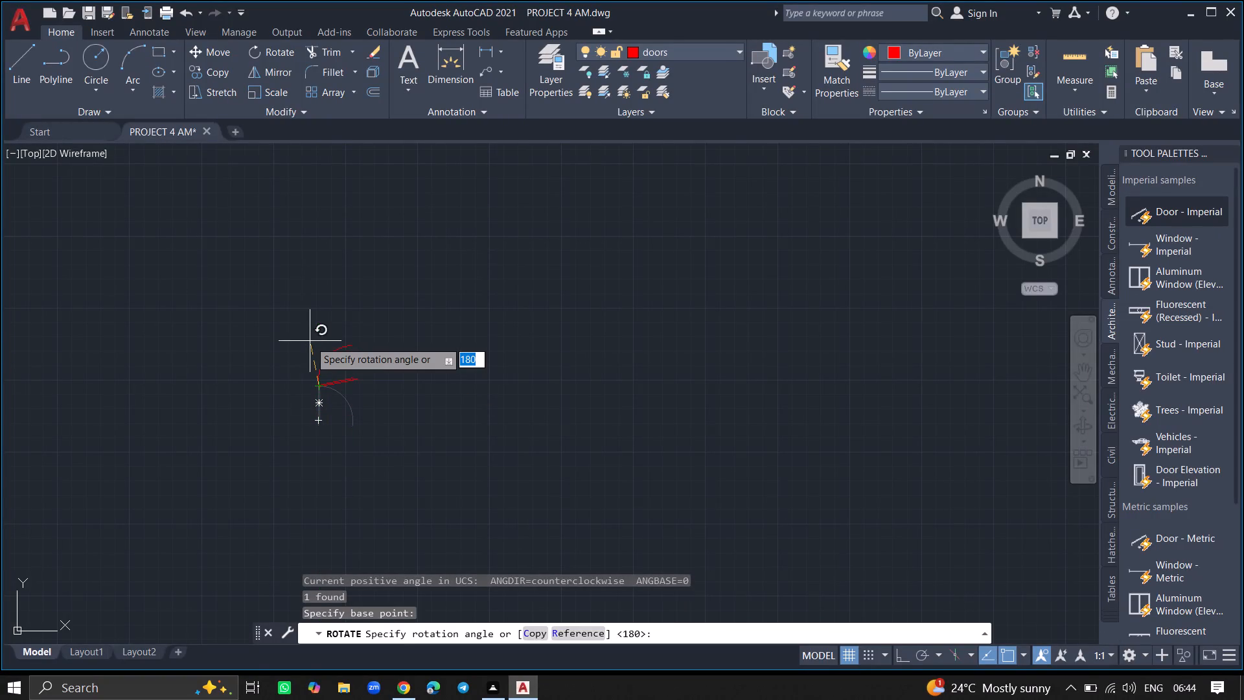
pyautogui.click(310, 341)
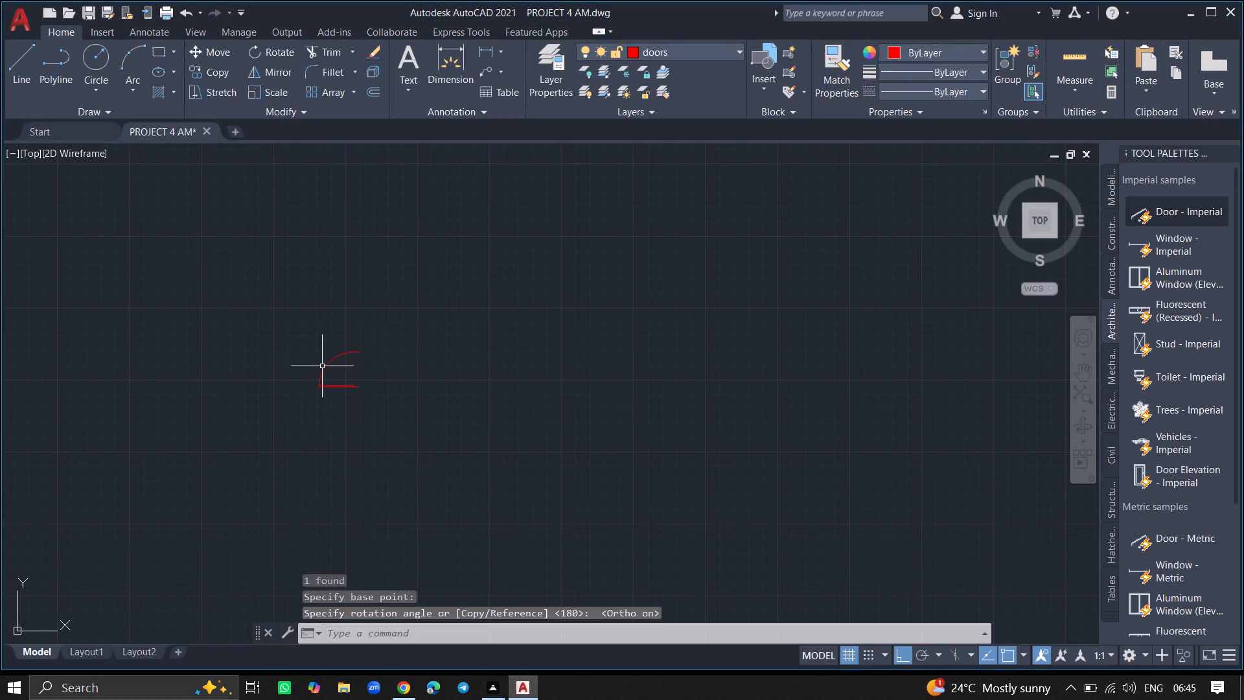
# Move the door by its swing arc about 122'-8" into the left wall of the new plan's small lower-central room.
pyautogui.click(322, 366)
pyautogui.write('MOVE')
pyautogui.press('Return')
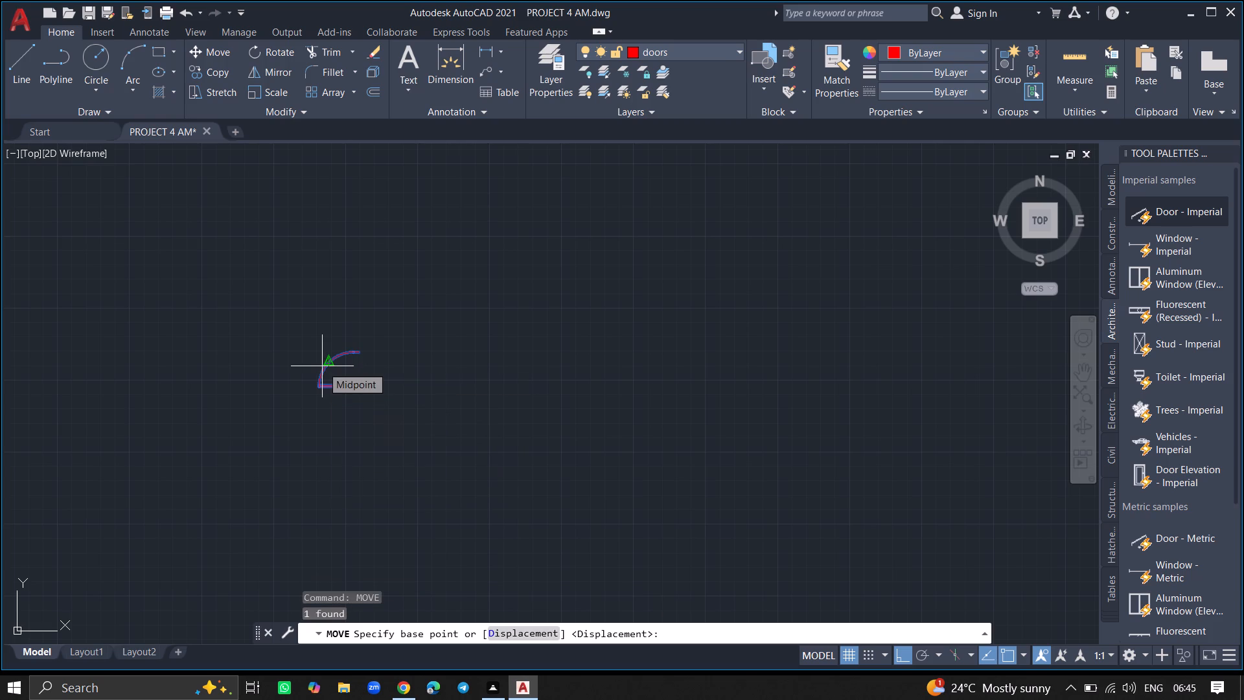
pyautogui.click(322, 366)
pyautogui.keyDown('ctrl'); pyautogui.scroll(-2, 439, 405); pyautogui.keyUp('ctrl')
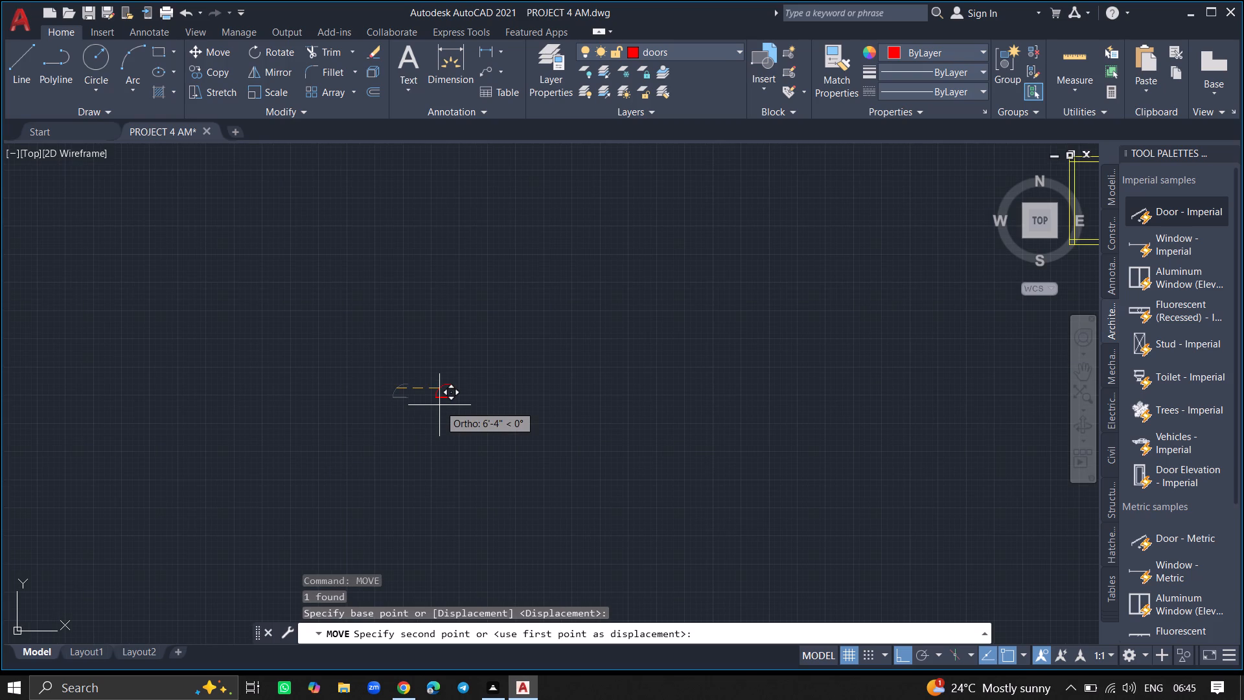
pyautogui.keyDown('ctrl'); pyautogui.scroll(-3, 599, 316); pyautogui.keyUp('ctrl')
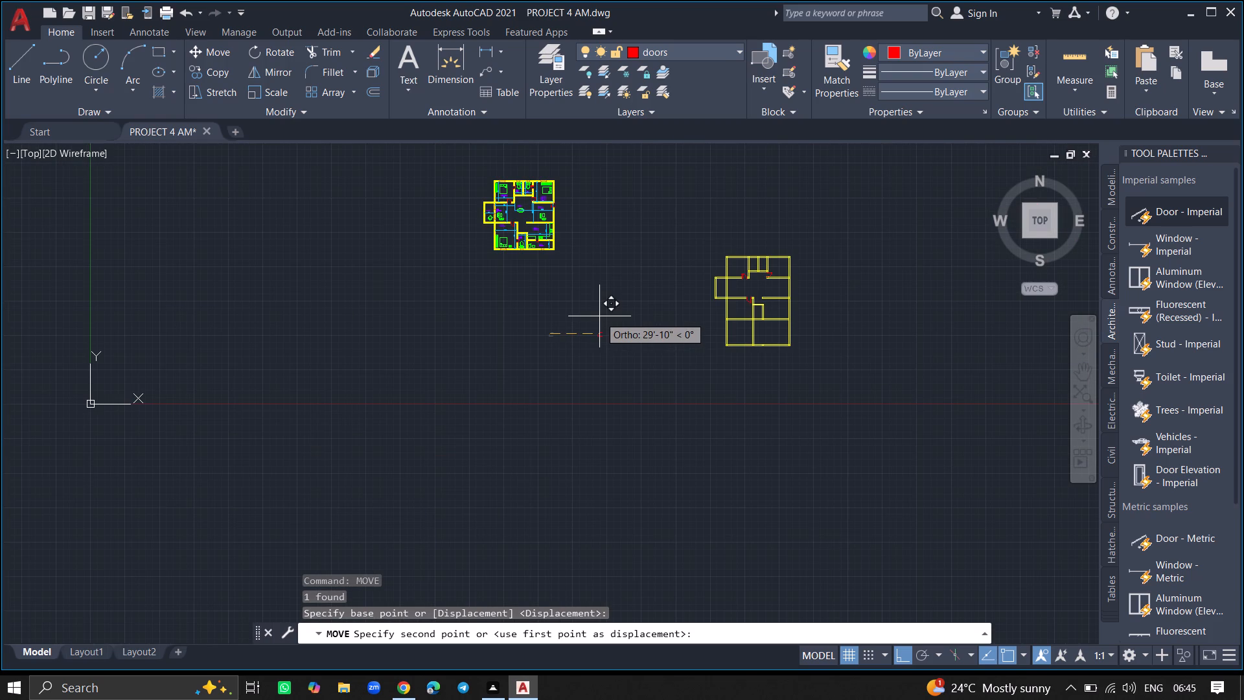
pyautogui.press('F8')
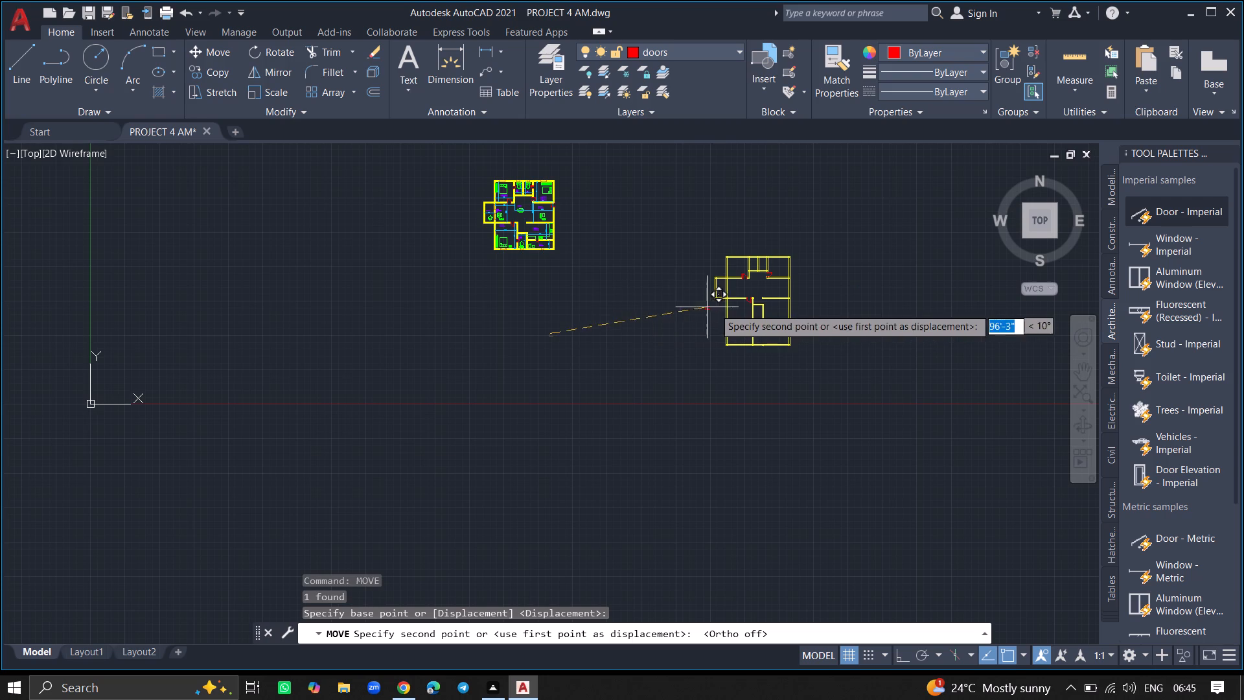
pyautogui.keyDown('ctrl'); pyautogui.scroll(2, 747, 305); pyautogui.keyUp('ctrl')
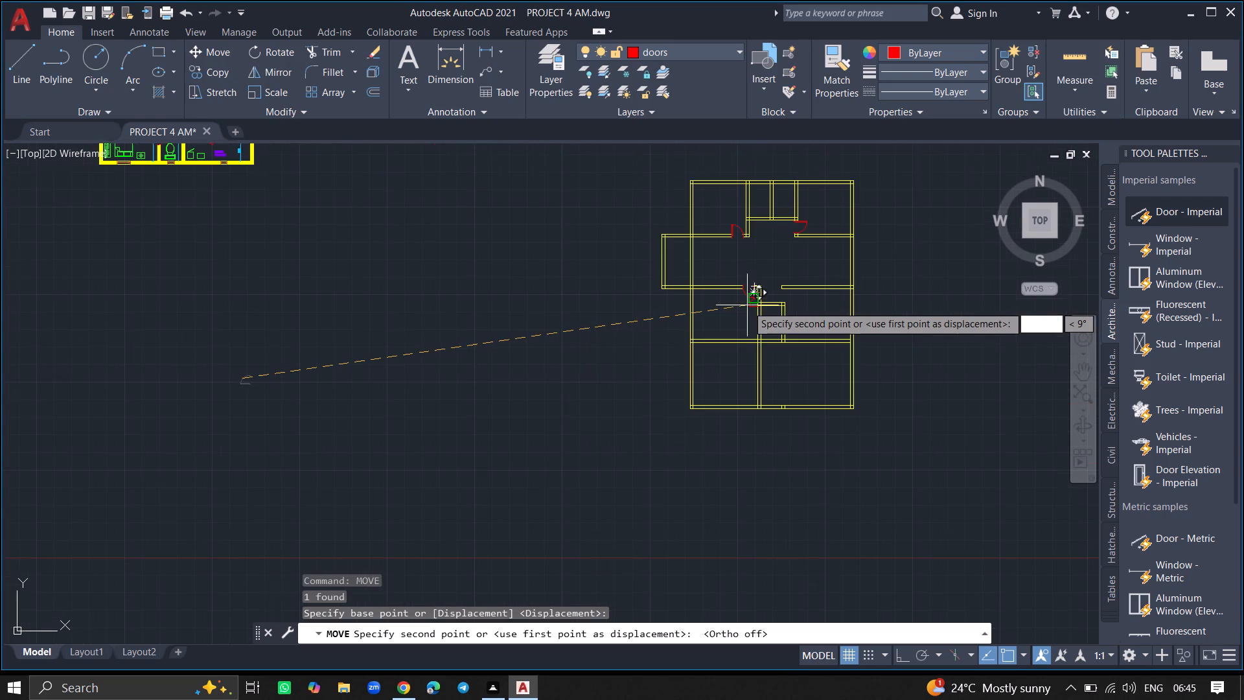
pyautogui.keyDown('ctrl'); pyautogui.scroll(5, 770, 321); pyautogui.keyUp('ctrl')
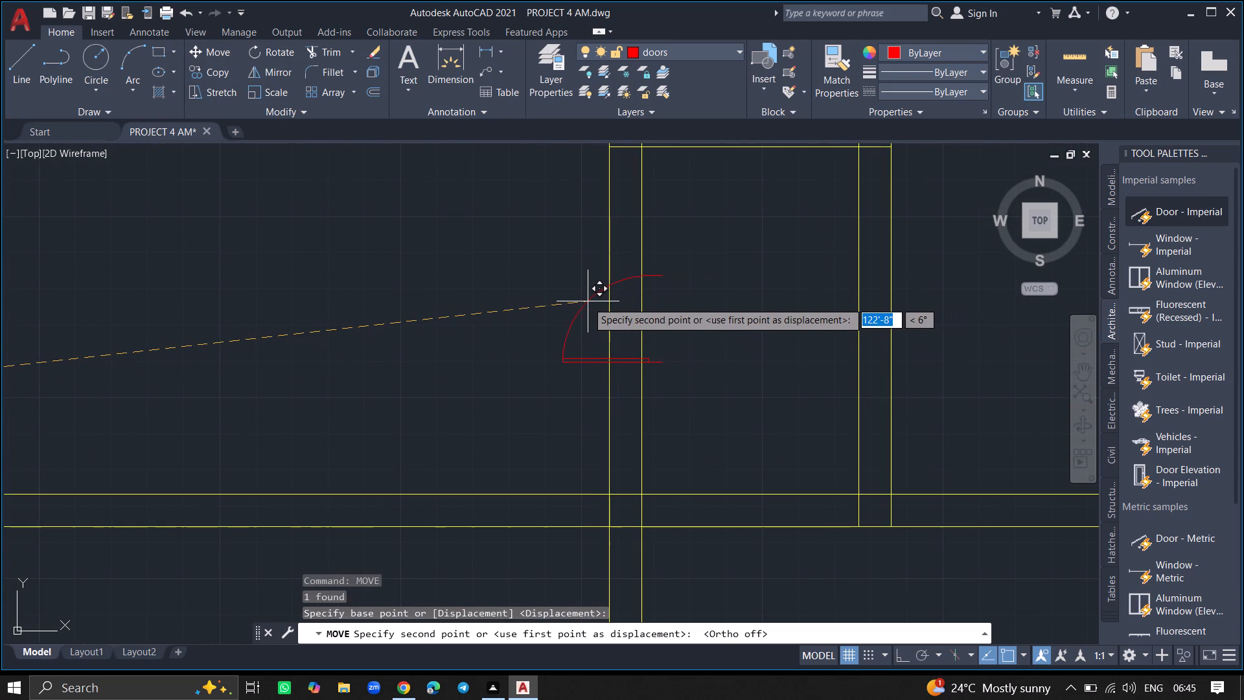
pyautogui.click(584, 301)
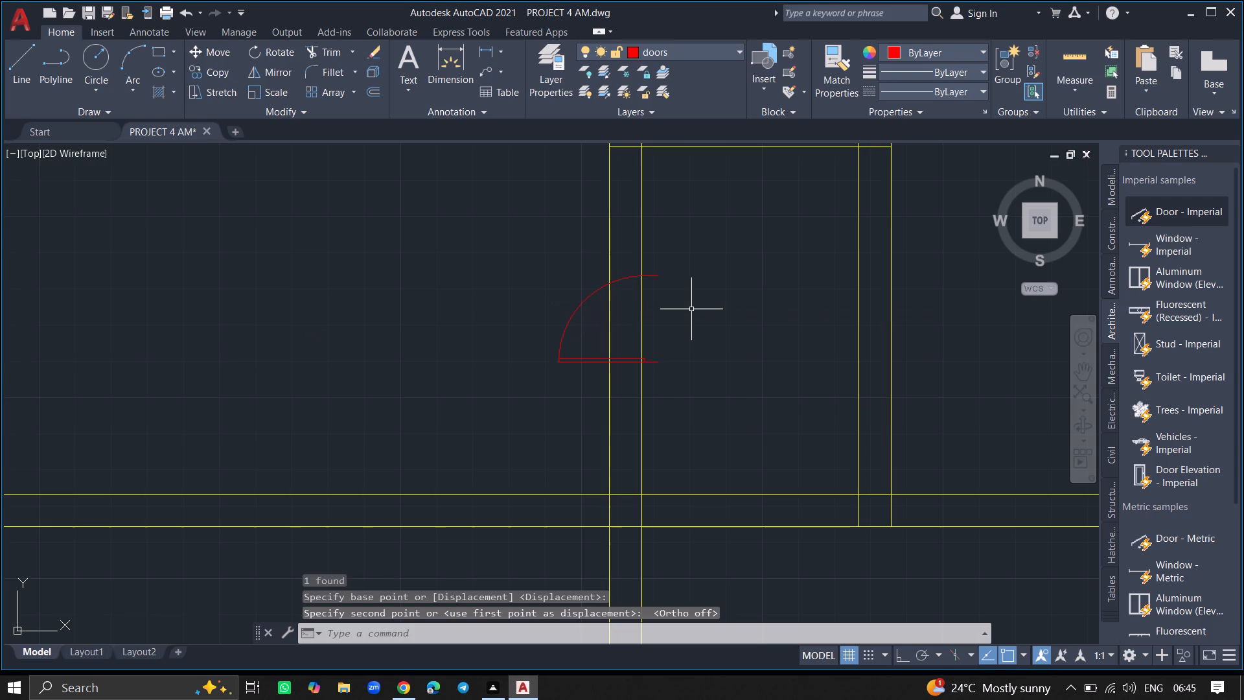
# Trim the inner wall line, including the piece across the leaf, within the door opening in the small lower-central room's left wall.
pyautogui.write('TR')
pyautogui.press('Return')
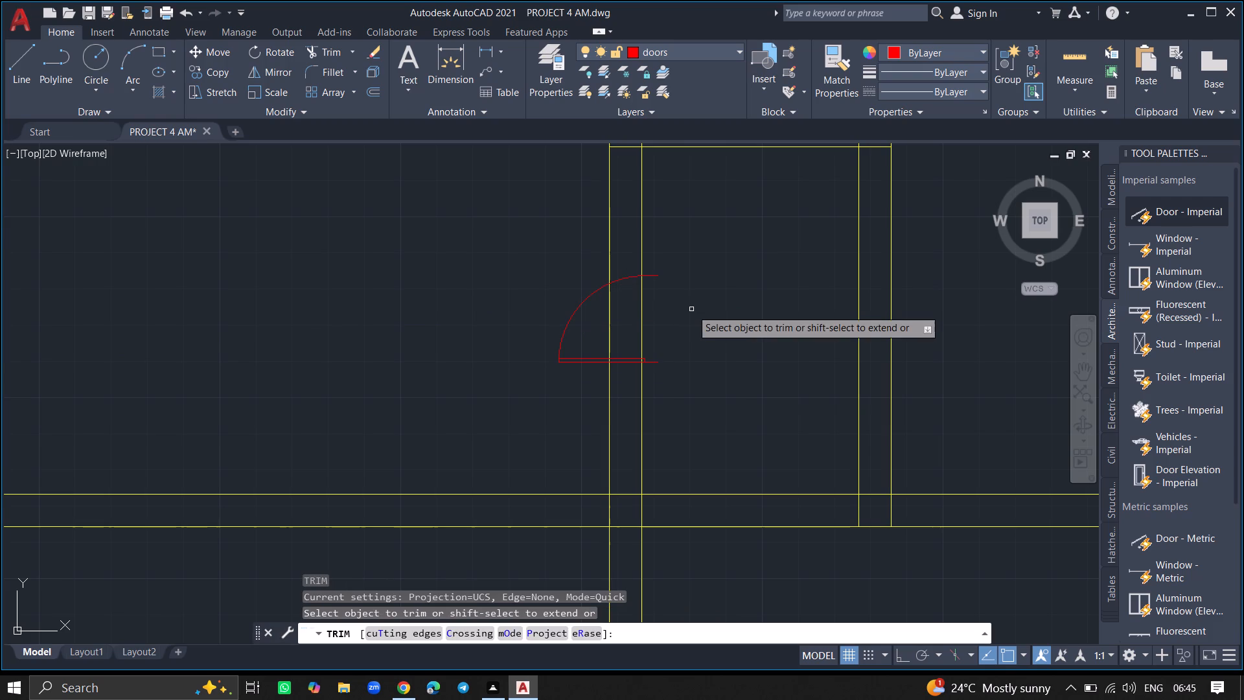
pyautogui.click(641, 324)
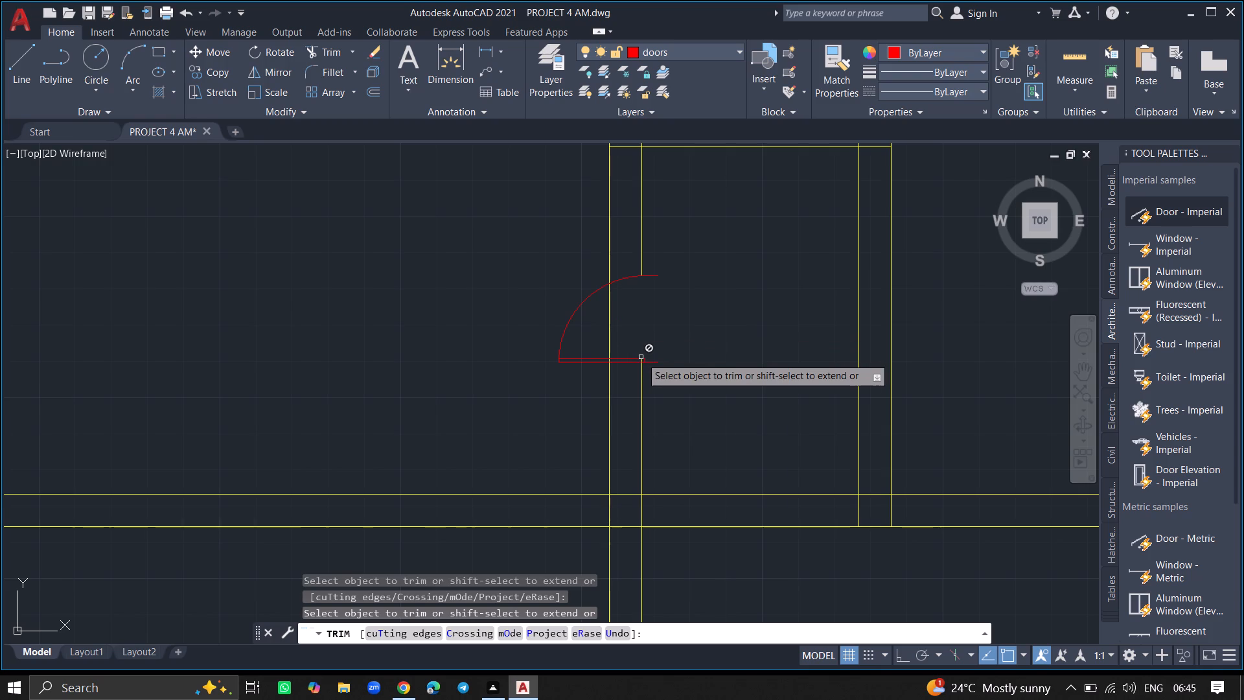
pyautogui.keyDown('ctrl'); pyautogui.scroll(1, 641, 357); pyautogui.keyUp('ctrl')
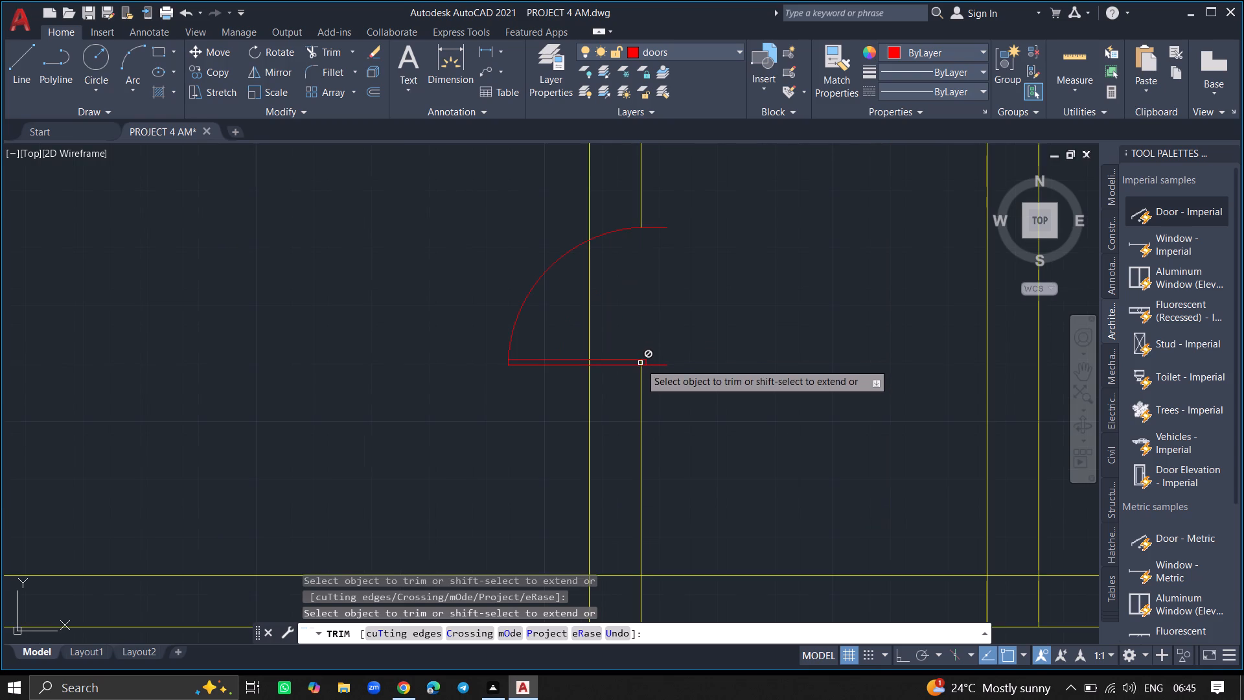
pyautogui.keyDown('ctrl'); pyautogui.scroll(2, 640, 366); pyautogui.keyUp('ctrl')
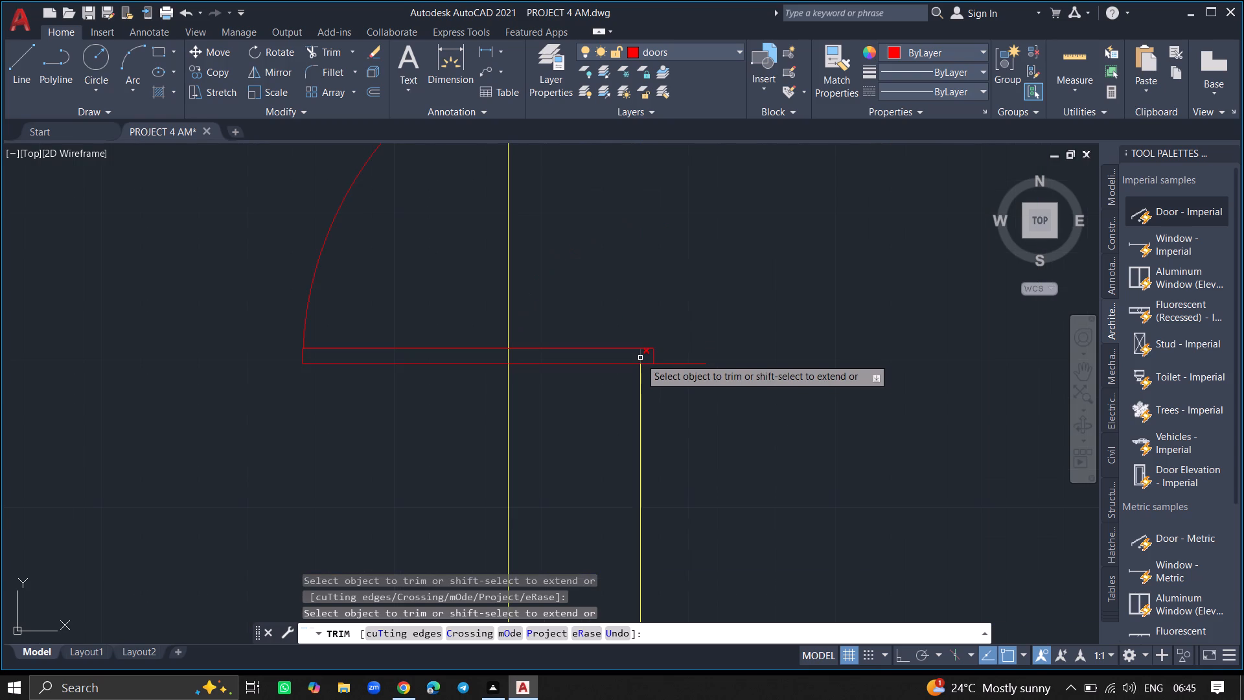
pyautogui.click(640, 358)
pyautogui.keyDown('ctrl'); pyautogui.scroll(-2, 685, 291); pyautogui.keyUp('ctrl')
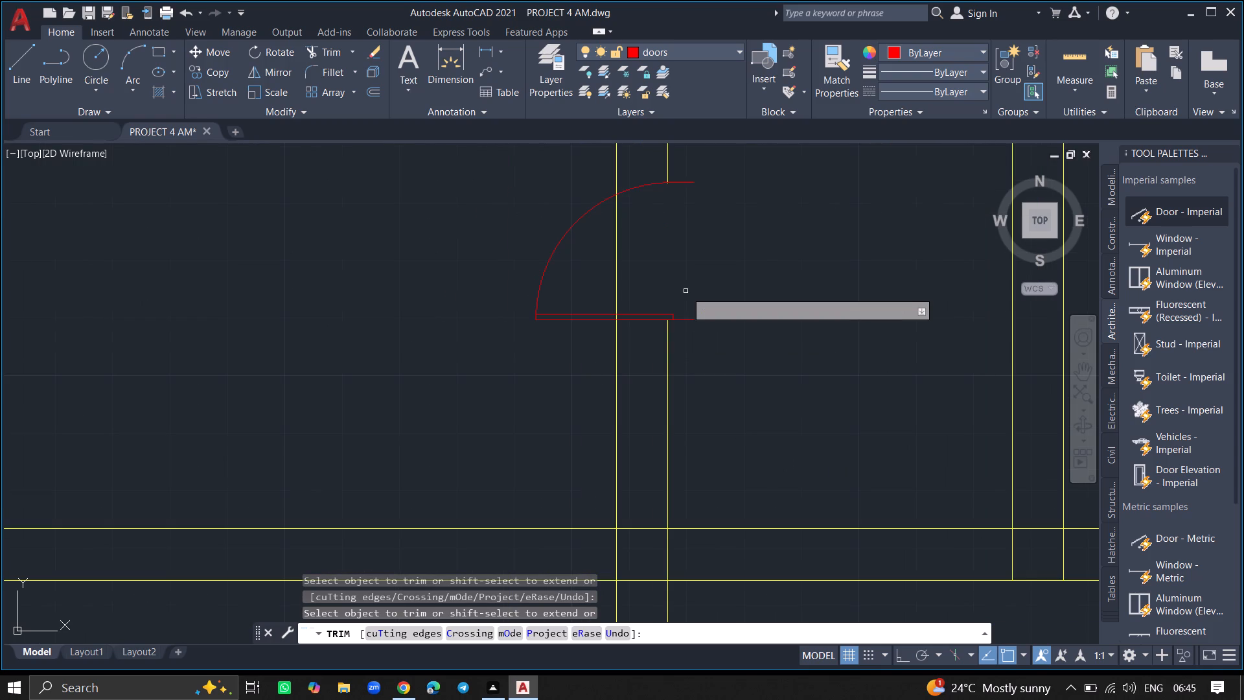
pyautogui.press('Return')
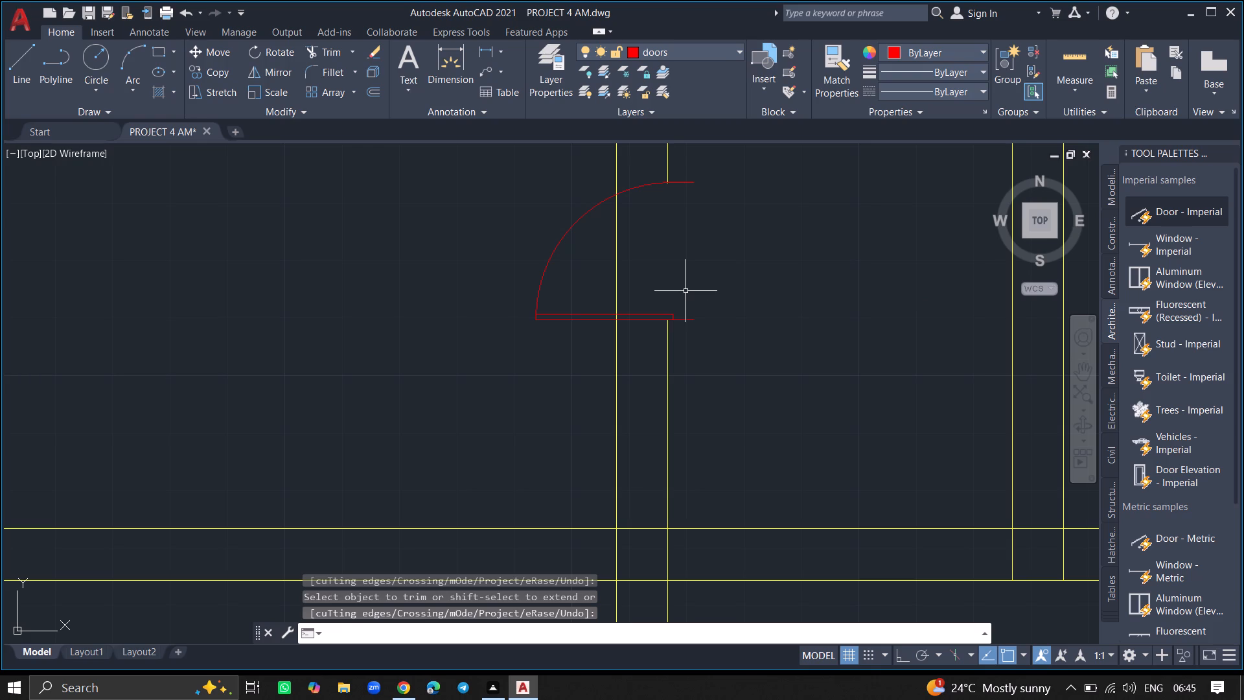
# Copy the lower-central room's door by its swing arc about 29'-4" up to the left wall of the top-centre pair of small rooms.
pyautogui.keyDown('ctrl'); pyautogui.scroll(-3, 685, 291); pyautogui.keyUp('ctrl')
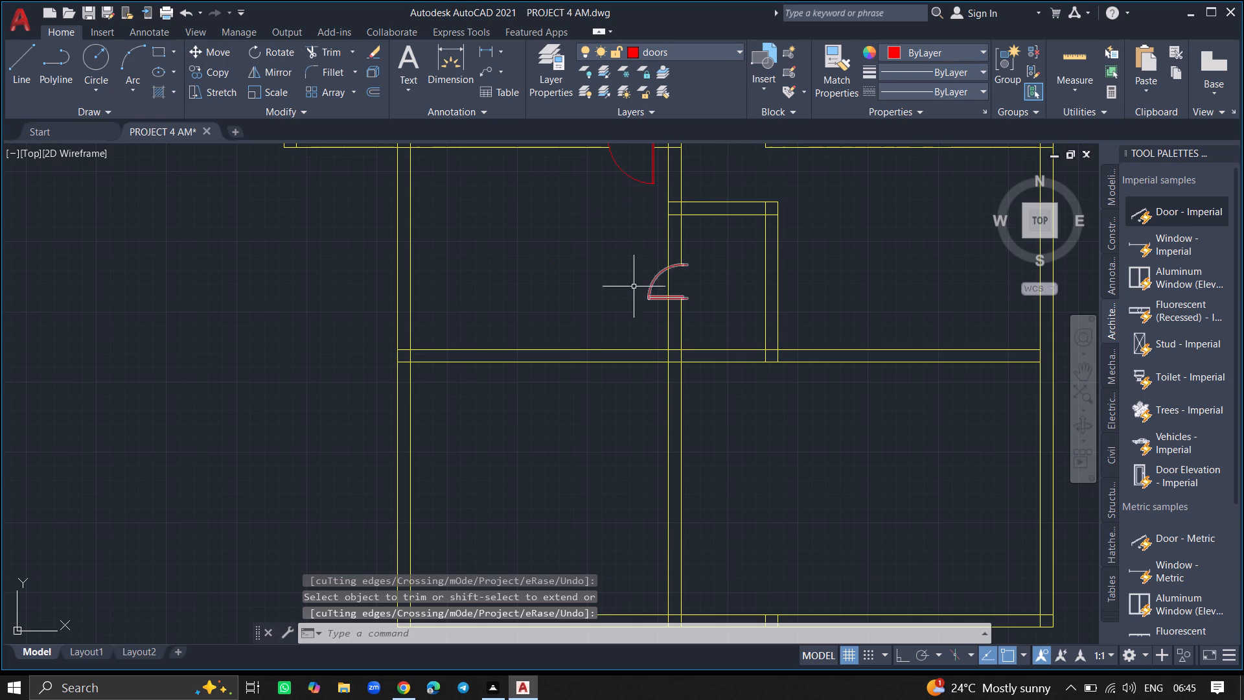
pyautogui.keyDown('ctrl'); pyautogui.scroll(-2, 623, 283); pyautogui.keyUp('ctrl')
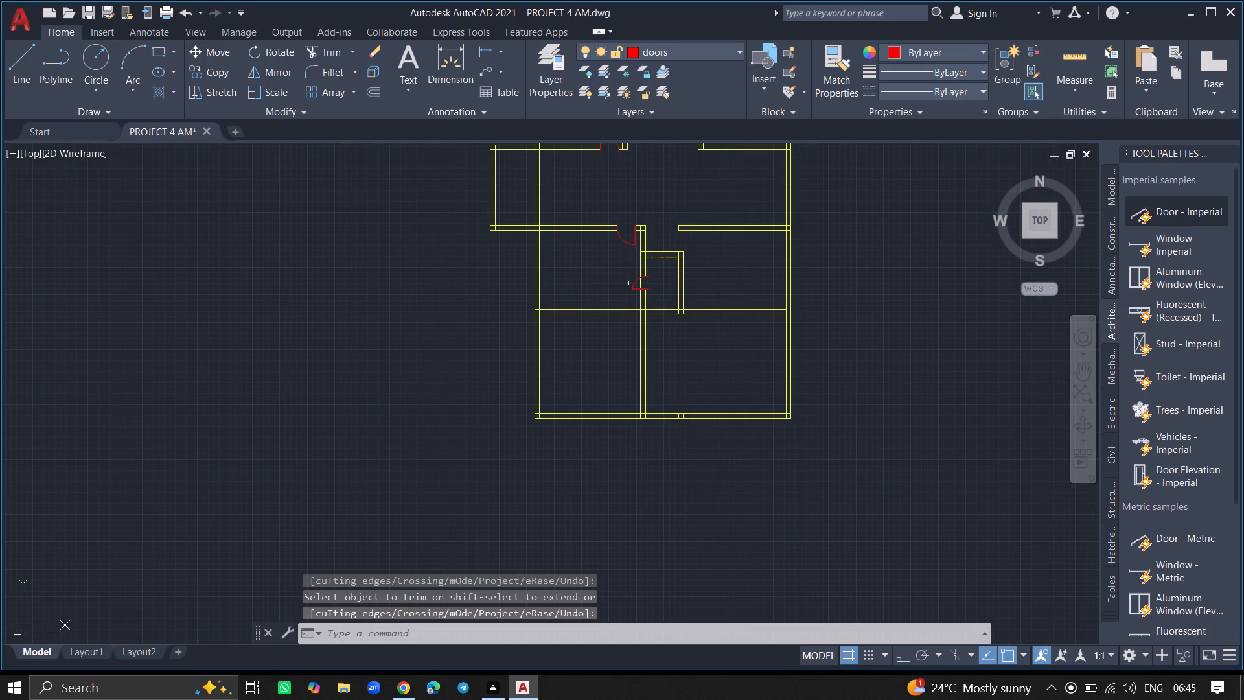
pyautogui.keyDown('ctrl'); pyautogui.scroll(-2, 627, 283); pyautogui.keyUp('ctrl')
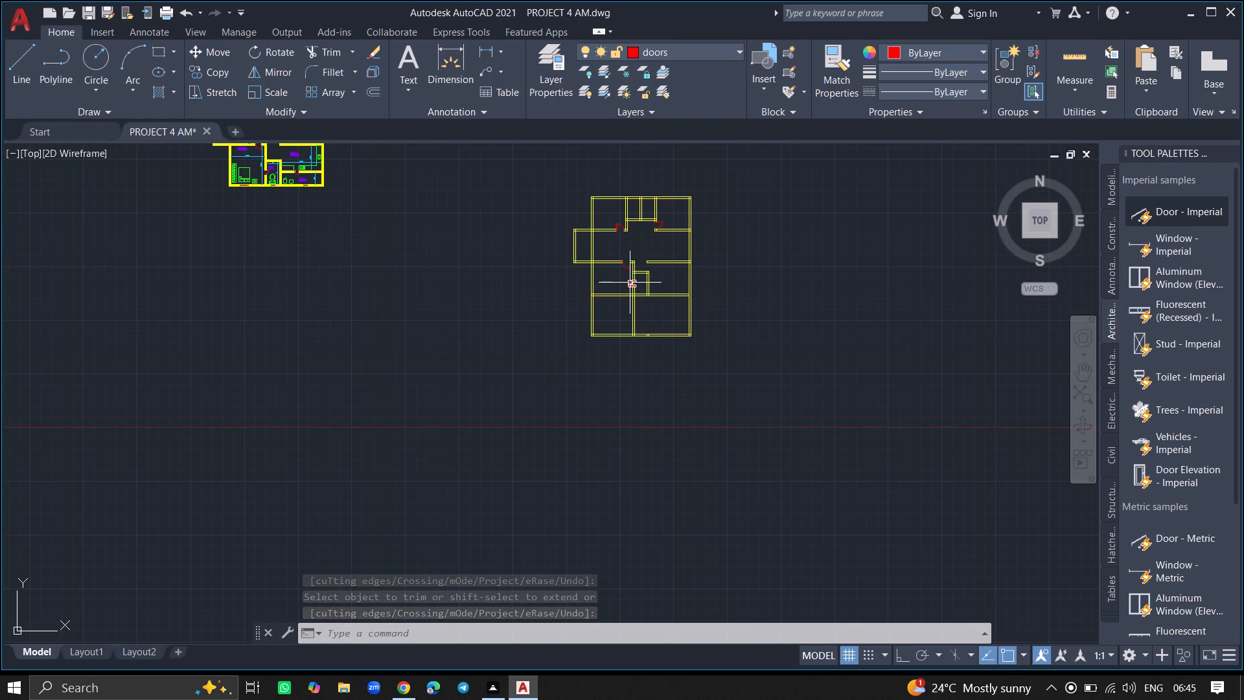
pyautogui.keyDown('ctrl'); pyautogui.scroll(5, 630, 283); pyautogui.keyUp('ctrl')
pyautogui.click(628, 279)
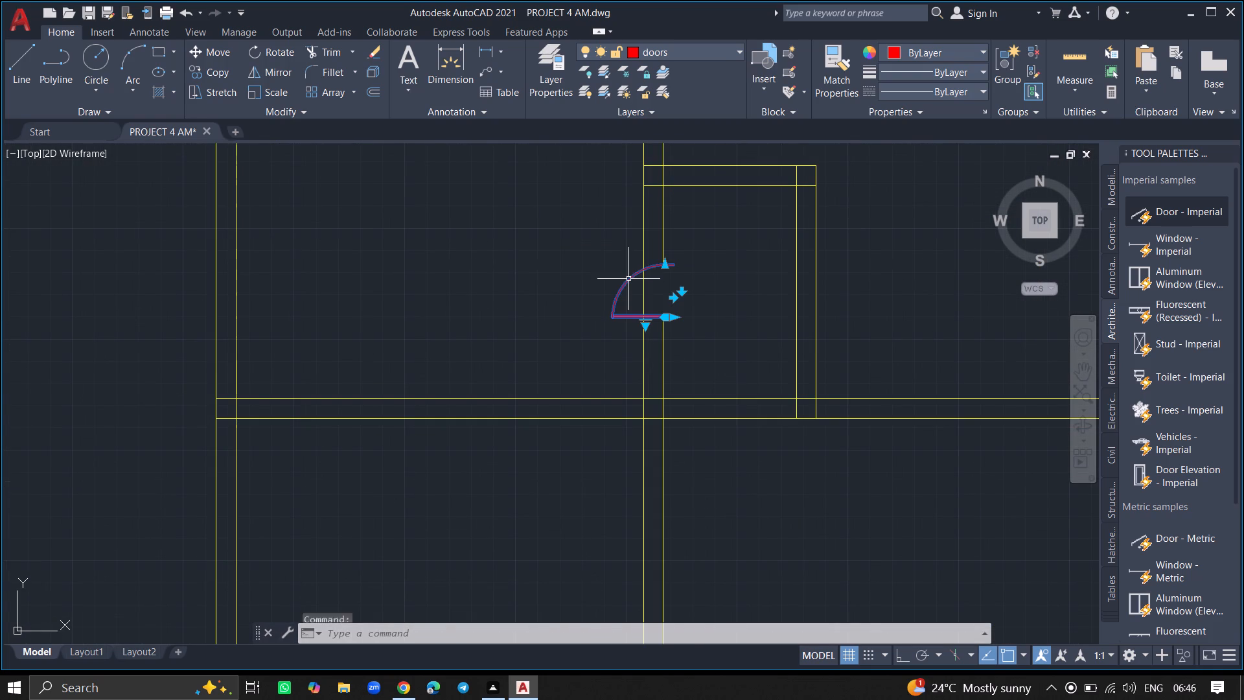
pyautogui.write('COPY')
pyautogui.press('Return')
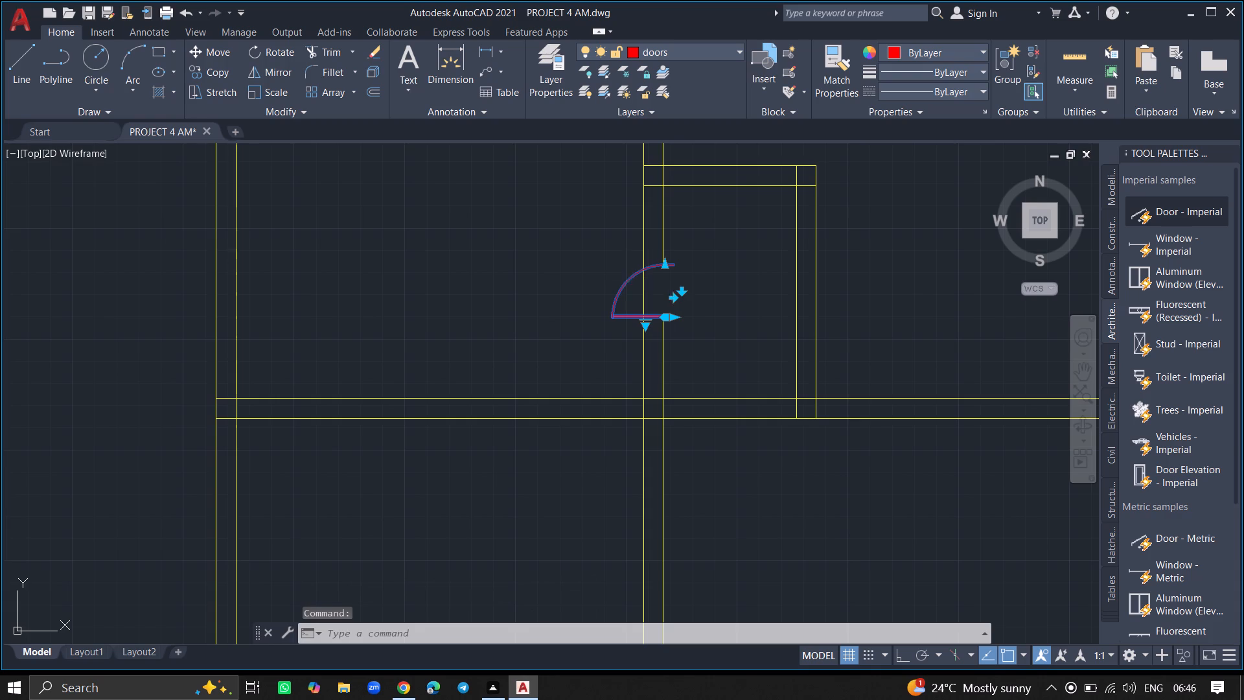
pyautogui.click(628, 279)
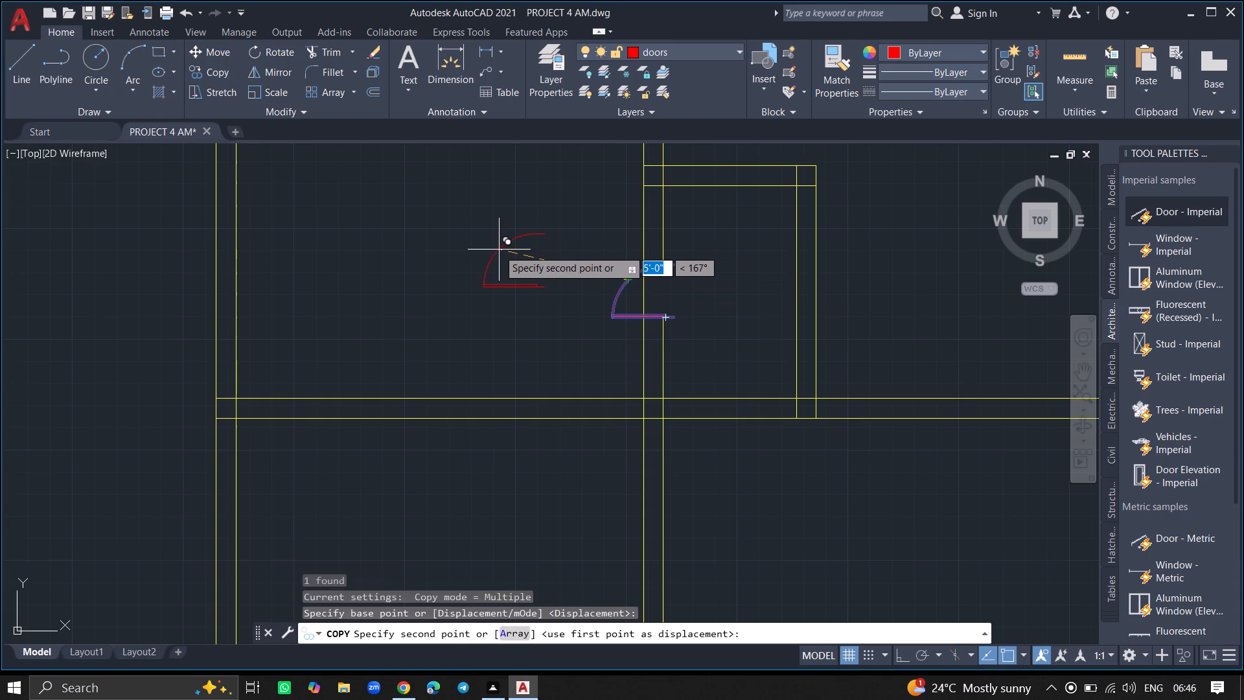
pyautogui.keyDown('ctrl'); pyautogui.scroll(-3, 498, 250); pyautogui.keyUp('ctrl')
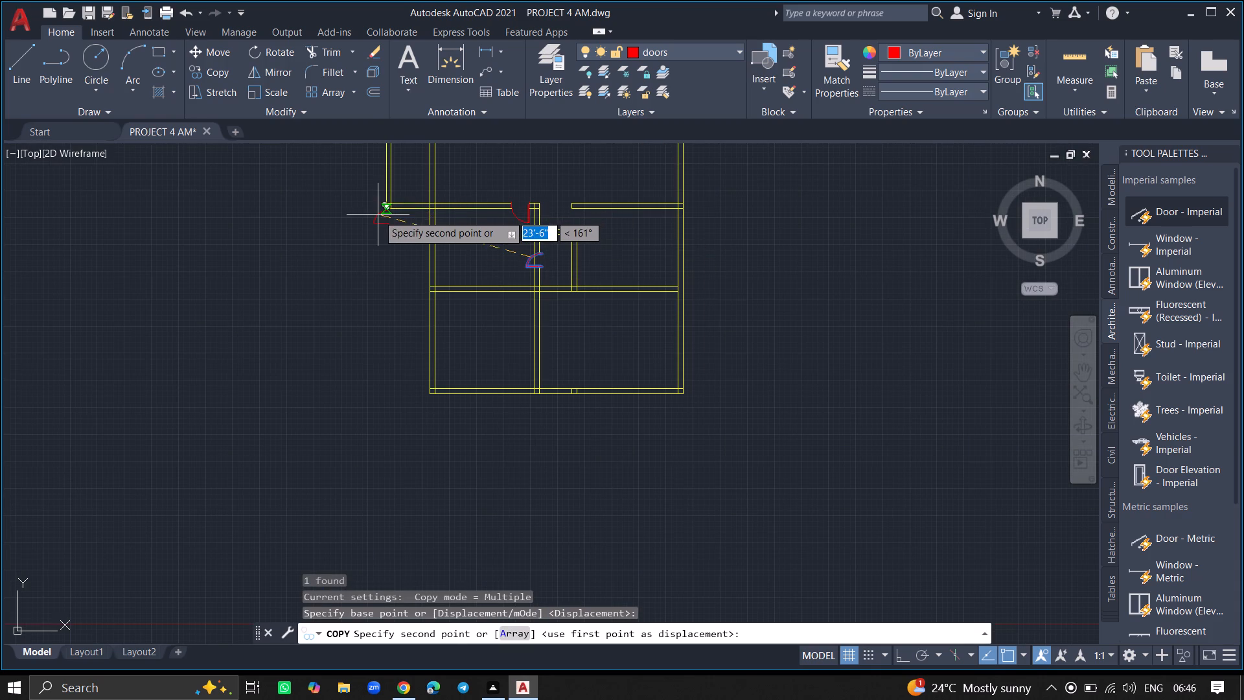
pyautogui.keyDown('ctrl'); pyautogui.scroll(-2, 378, 215); pyautogui.keyUp('ctrl')
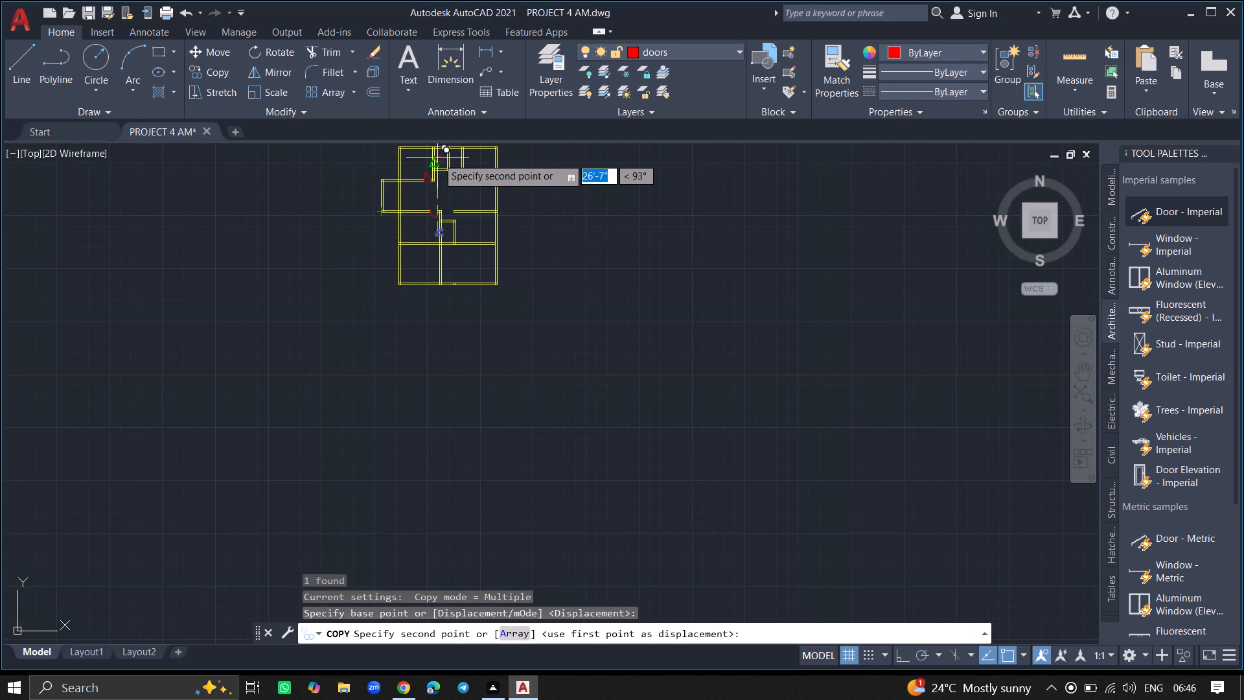
pyautogui.keyDown('ctrl'); pyautogui.scroll(8, 437, 157); pyautogui.keyUp('ctrl')
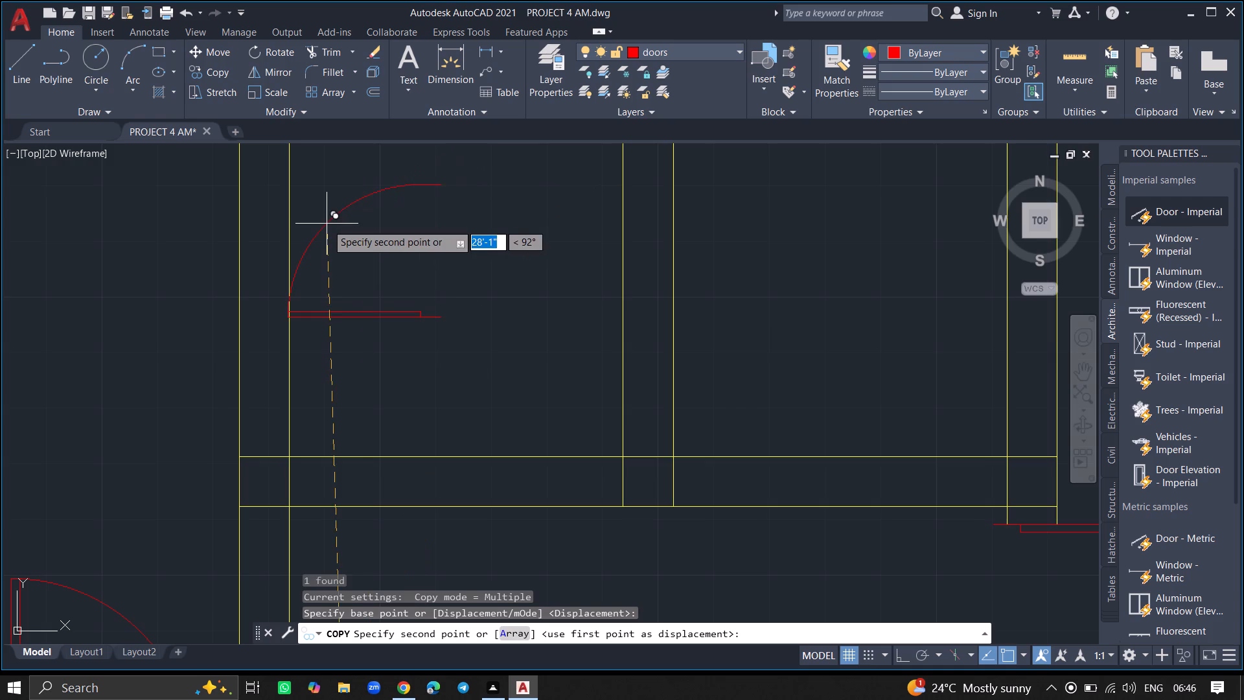
pyautogui.keyDown('ctrl'); pyautogui.scroll(-6, 327, 224); pyautogui.keyUp('ctrl')
pyautogui.keyDown('ctrl'); pyautogui.scroll(2, 321, 184); pyautogui.keyUp('ctrl')
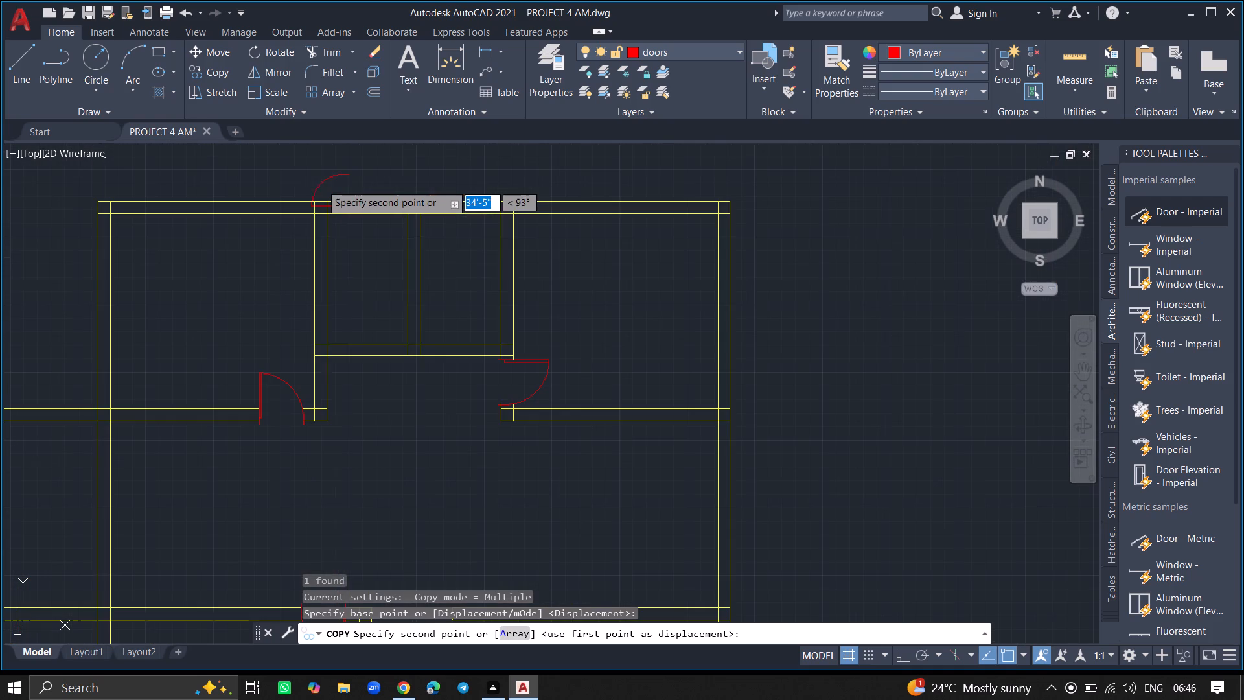
pyautogui.keyDown('ctrl'); pyautogui.scroll(1, 309, 266); pyautogui.keyUp('ctrl')
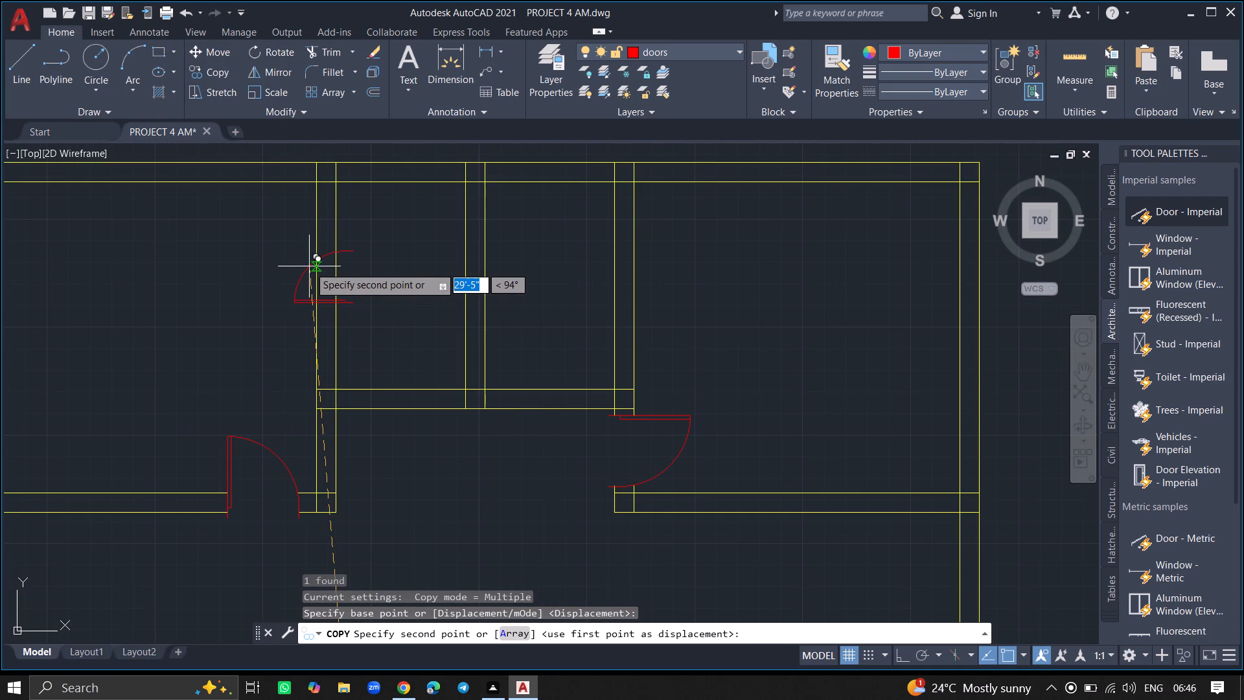
pyautogui.keyDown('ctrl'); pyautogui.scroll(2, 305, 268); pyautogui.keyUp('ctrl')
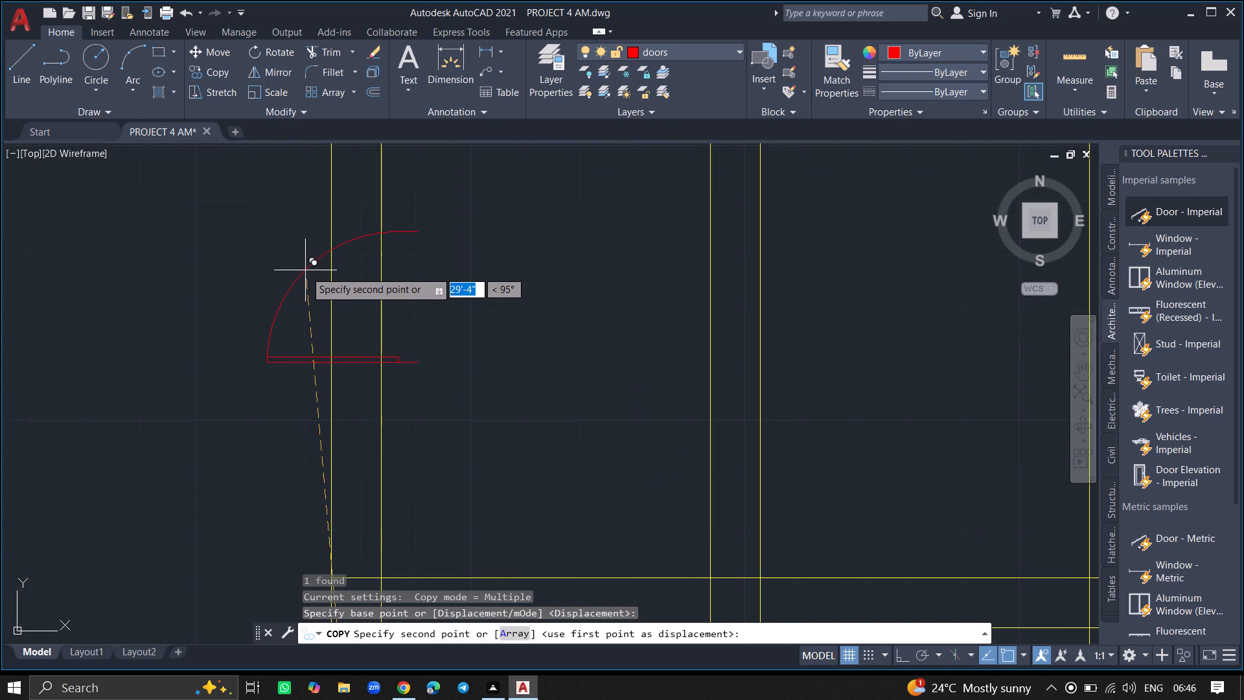
pyautogui.click(304, 274)
pyautogui.press('Return')
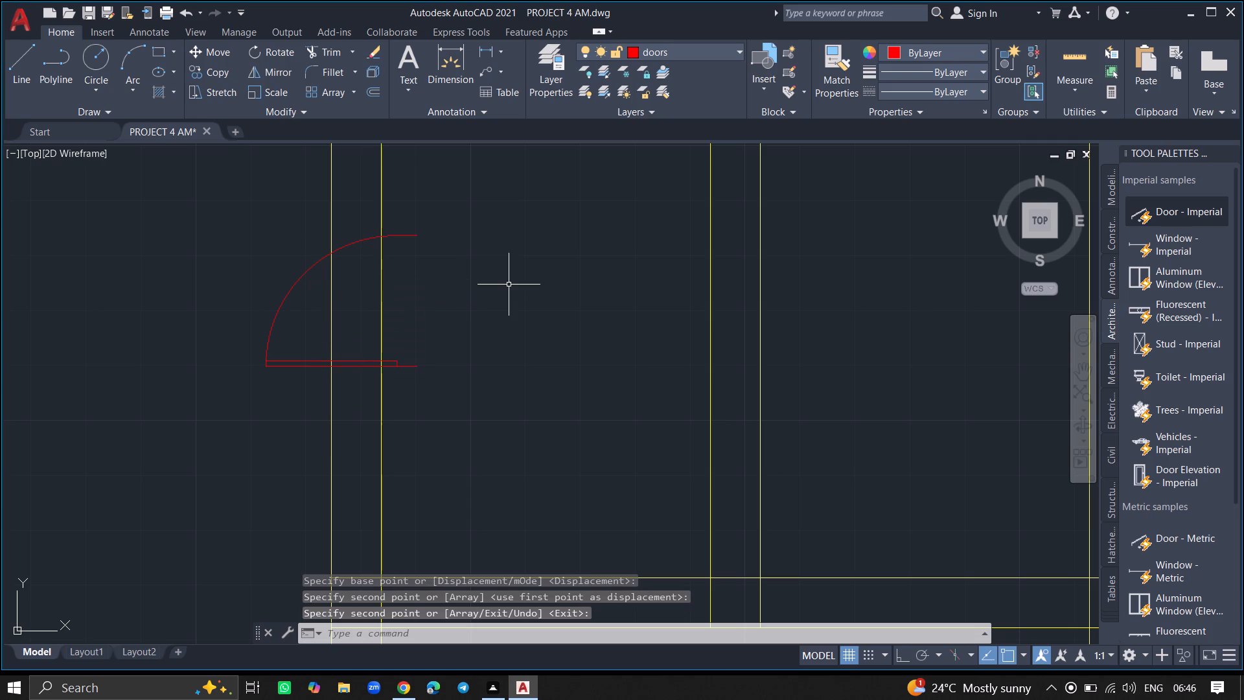
# Trim both wall lines within the copied door's opening, including the short pieces crossing the door leaf.
pyautogui.write('TR')
pyautogui.press('Return')
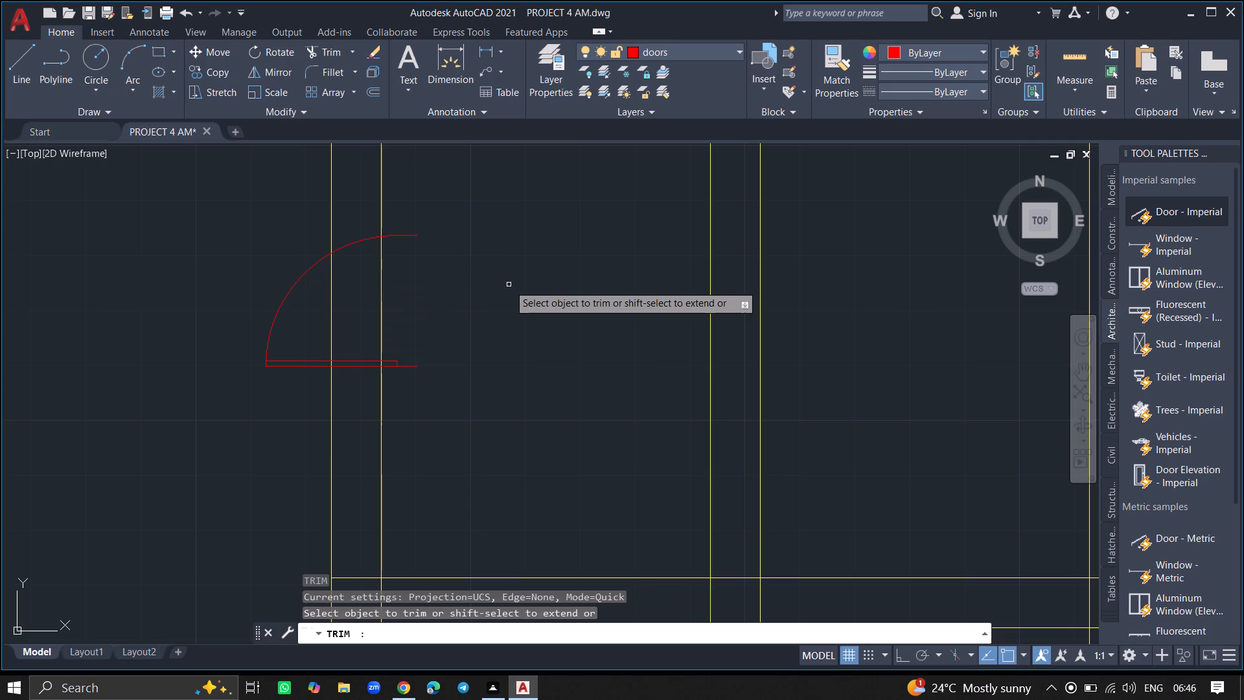
pyautogui.click(382, 307)
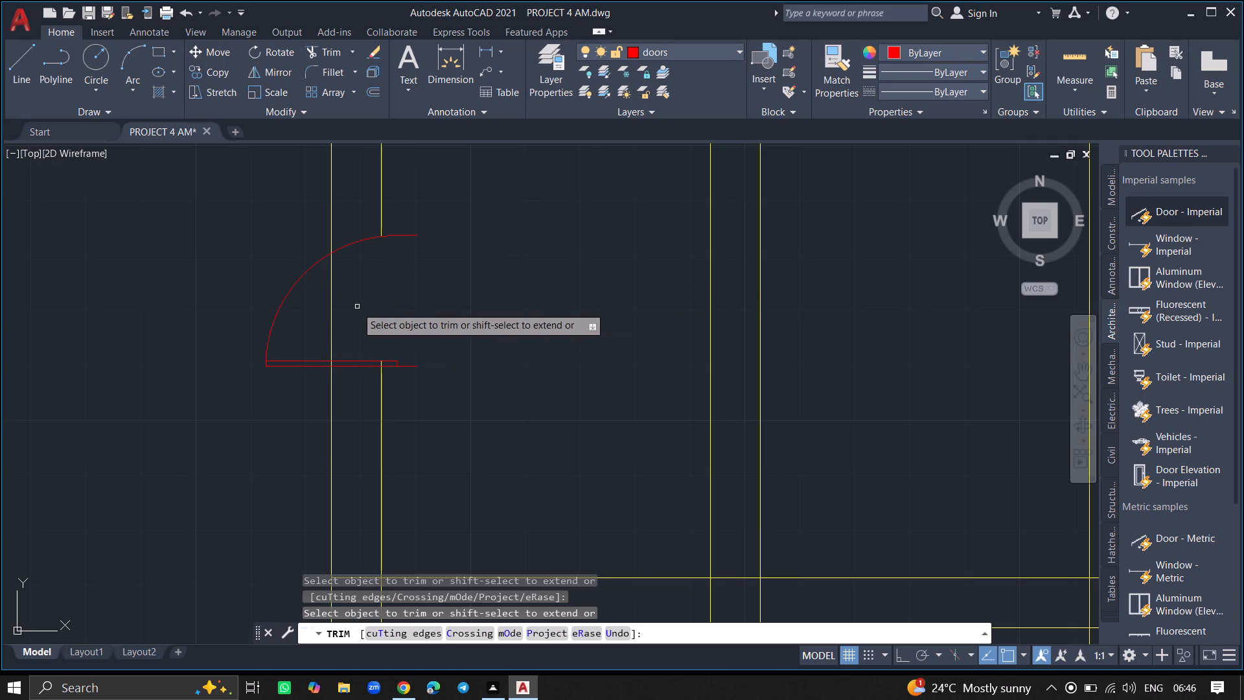
pyautogui.click(332, 305)
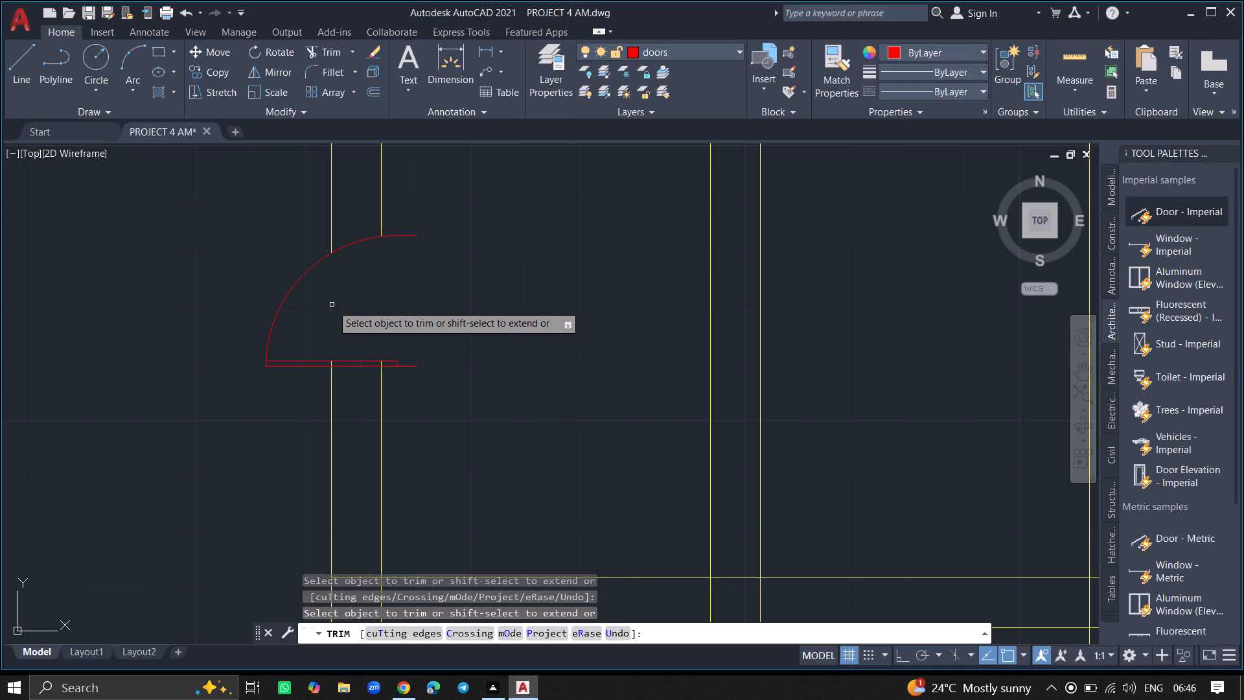
pyautogui.keyDown('ctrl'); pyautogui.scroll(7, 332, 364); pyautogui.keyUp('ctrl')
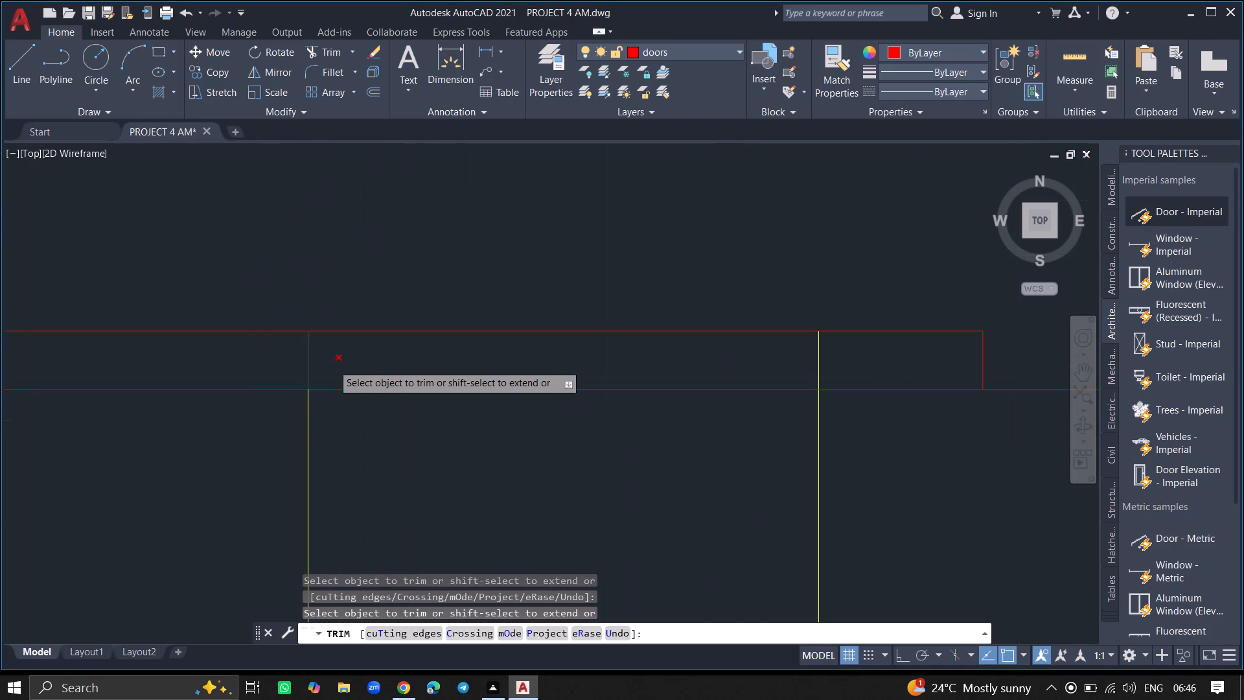
pyautogui.click(308, 364)
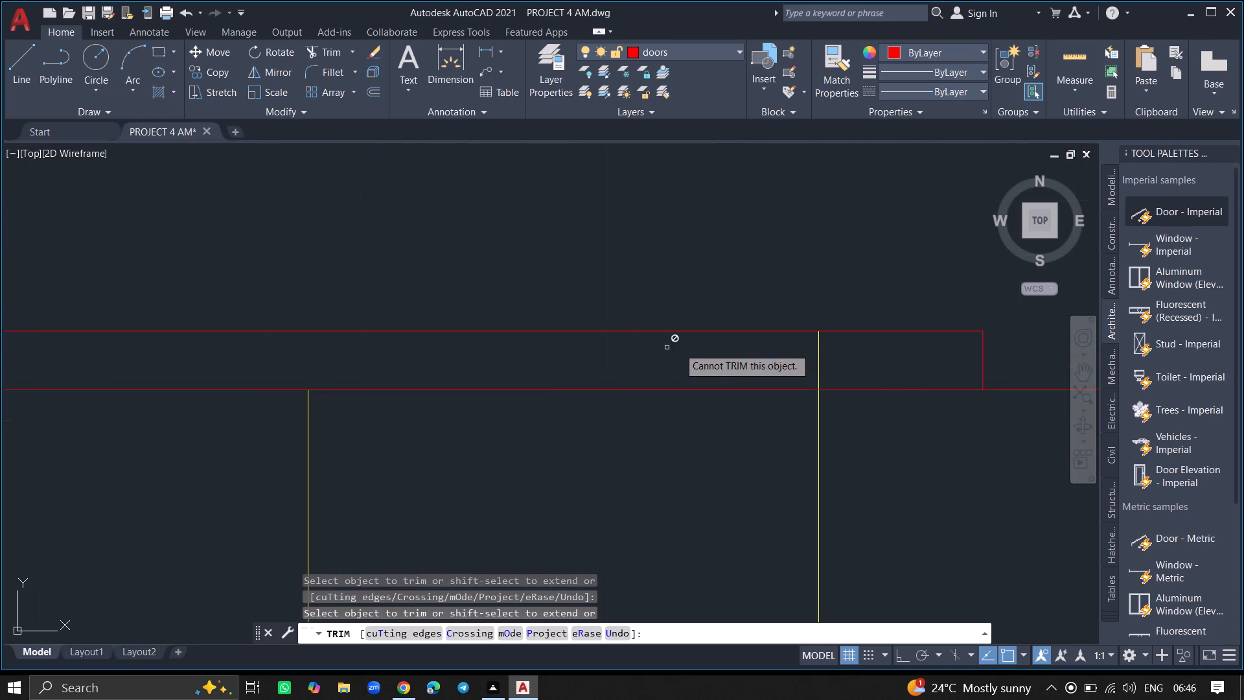
pyautogui.click(816, 369)
pyautogui.press('Return')
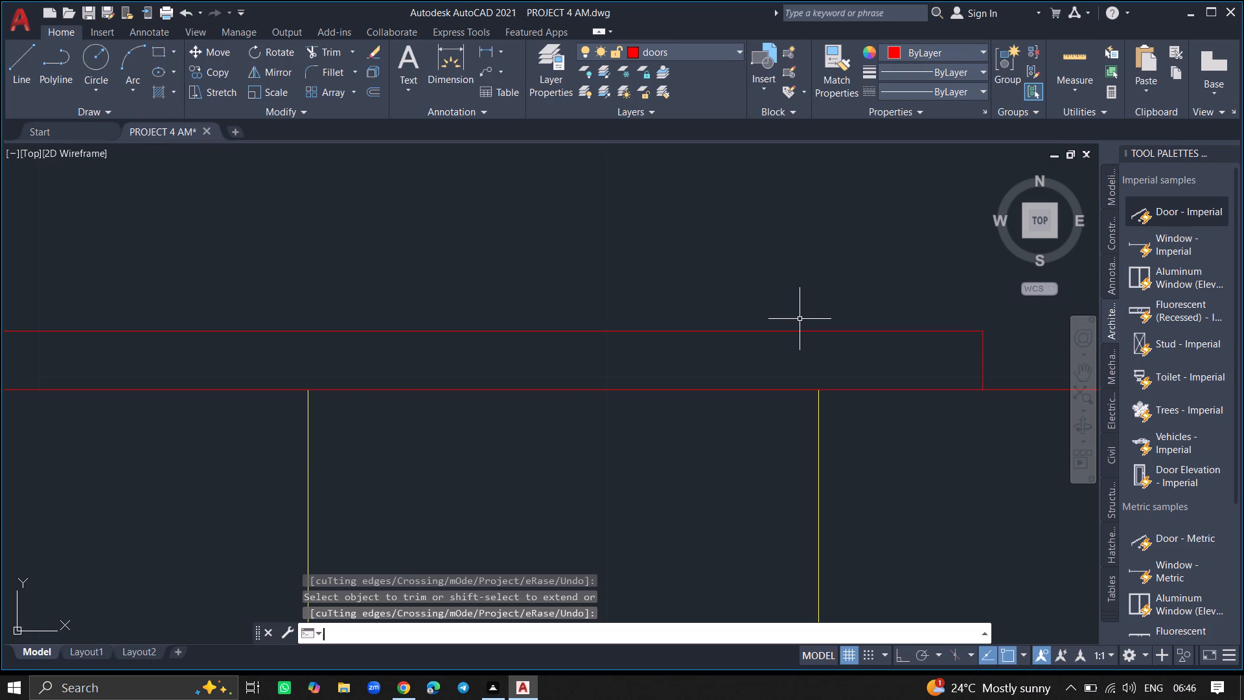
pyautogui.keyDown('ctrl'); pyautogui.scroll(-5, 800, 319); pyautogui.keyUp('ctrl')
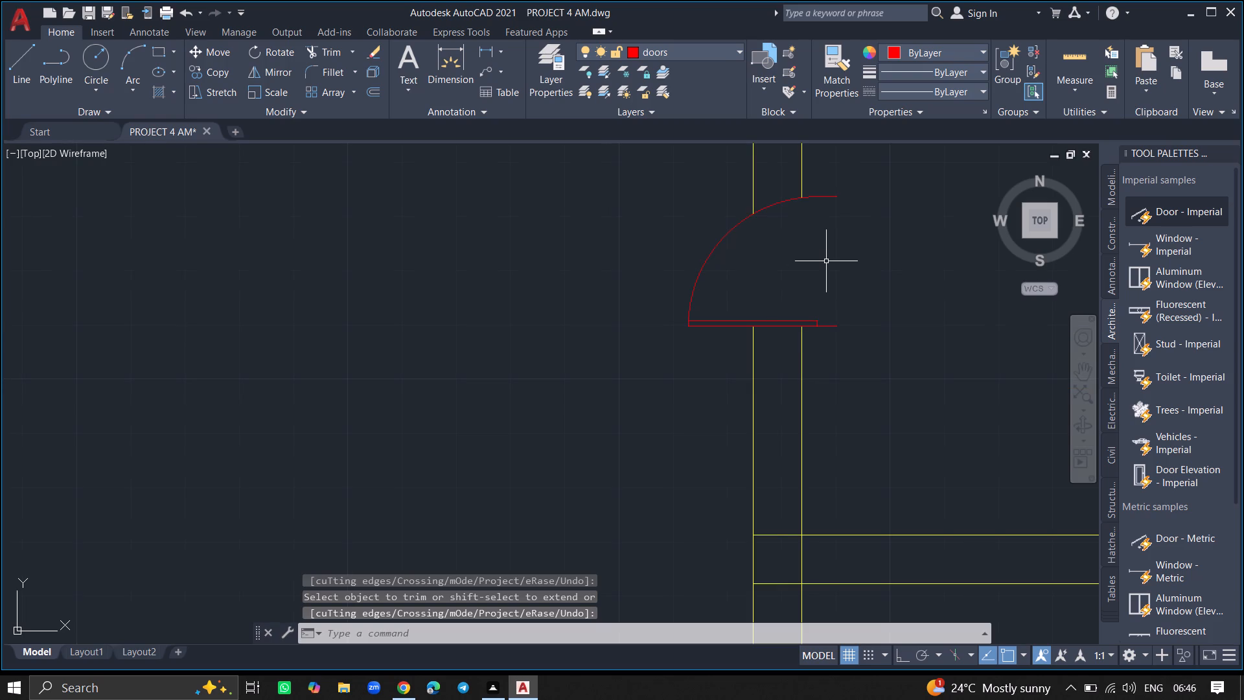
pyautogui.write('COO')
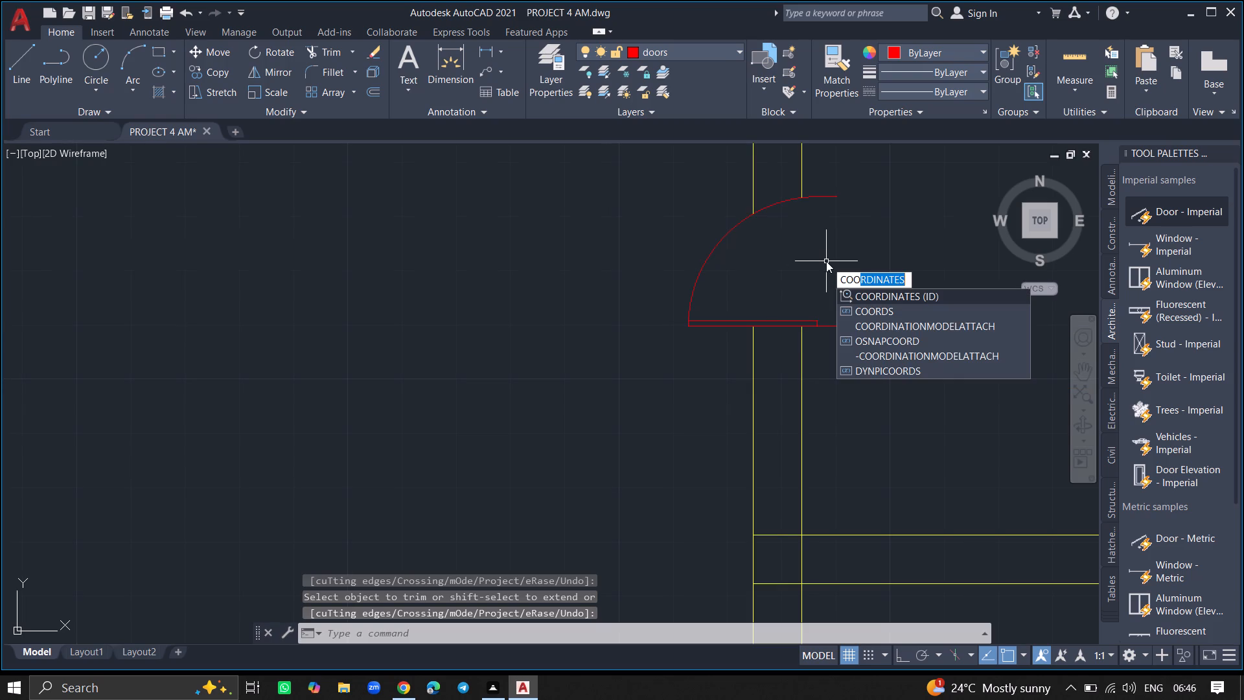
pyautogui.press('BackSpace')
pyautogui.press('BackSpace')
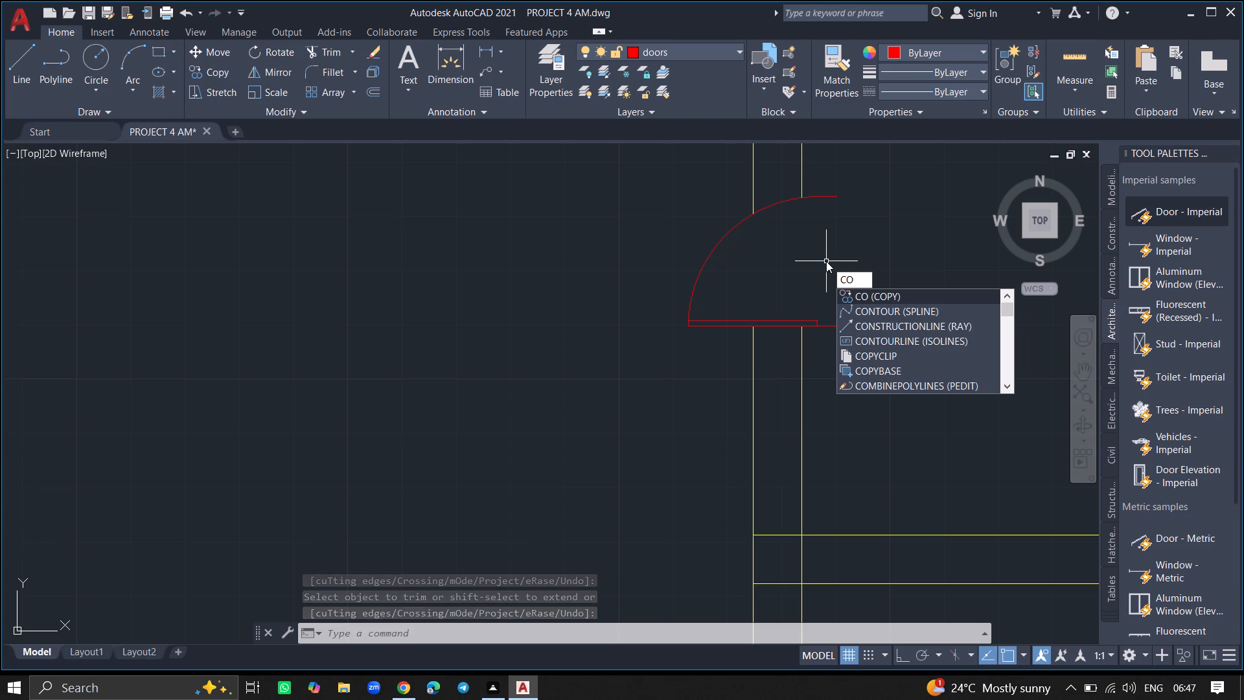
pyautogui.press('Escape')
# Mirror the copied door about the vertical line through its two jamb-line ends, keeping the source door.
pyautogui.write('MIRROR')
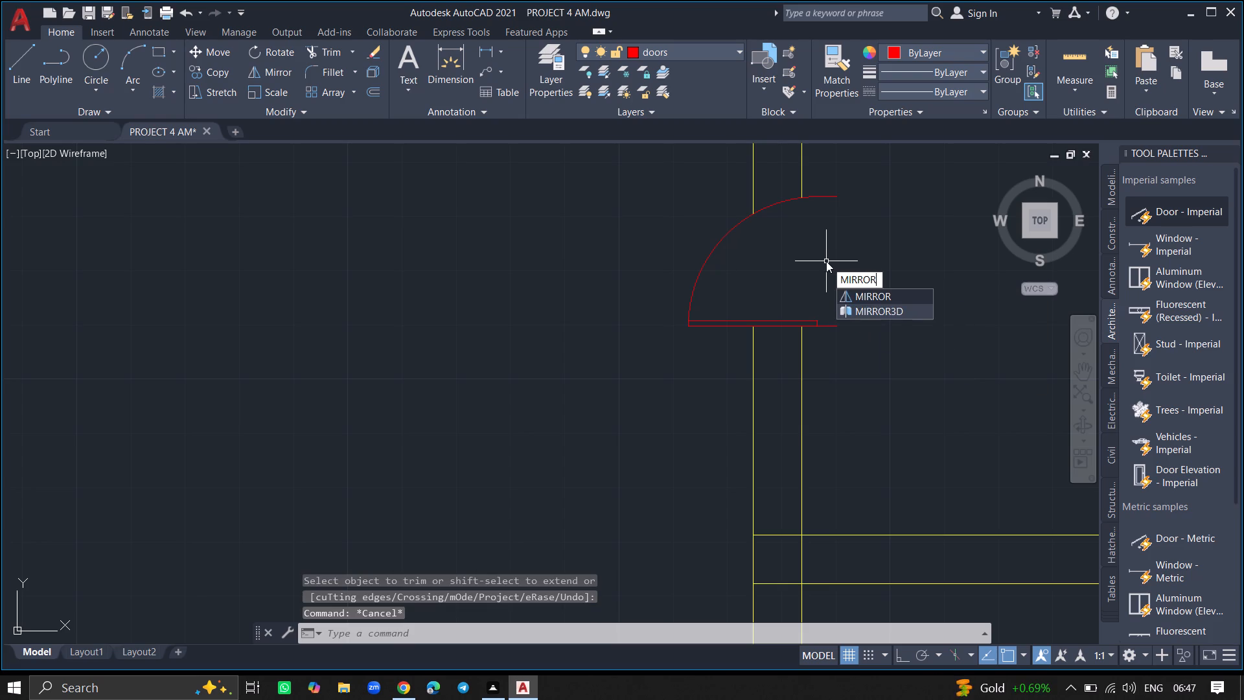
pyautogui.press('Return')
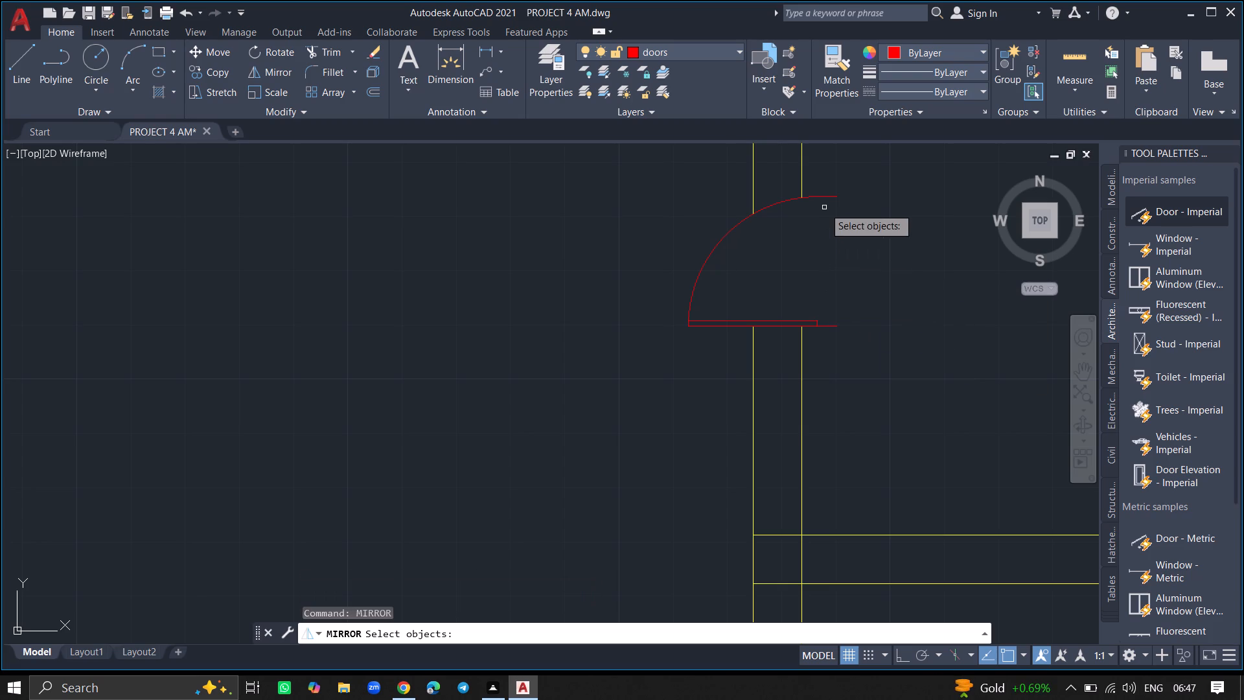
pyautogui.click(824, 196)
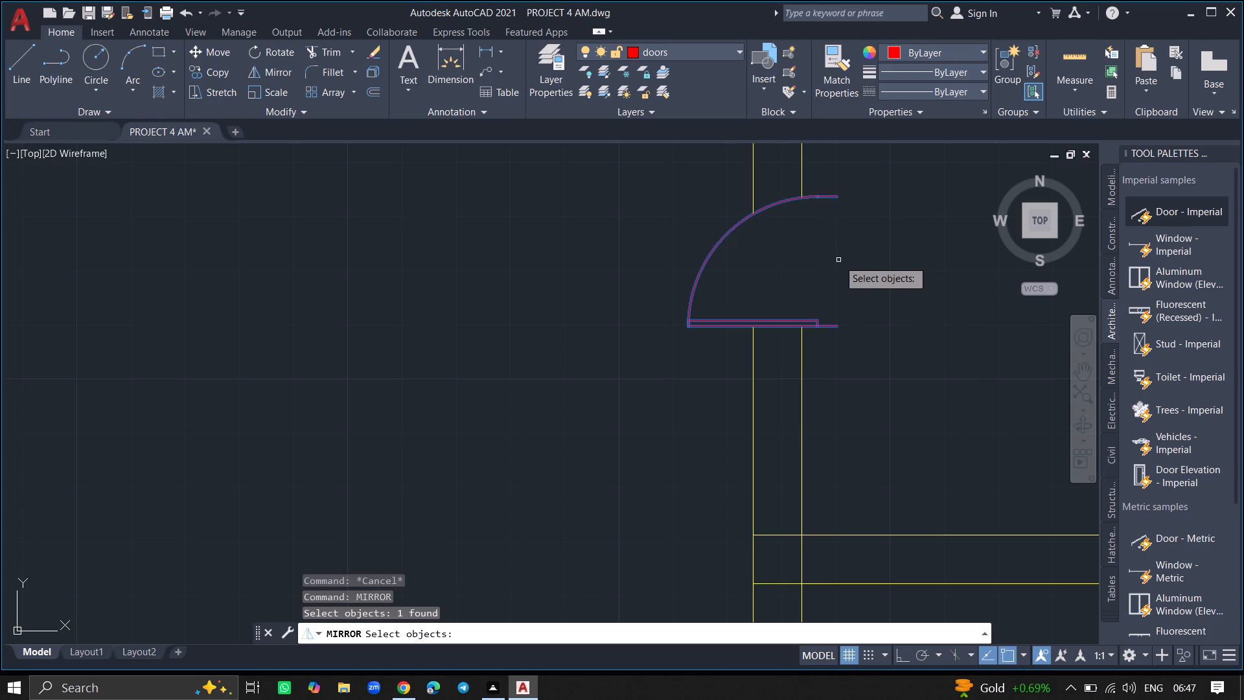
pyautogui.press('Return')
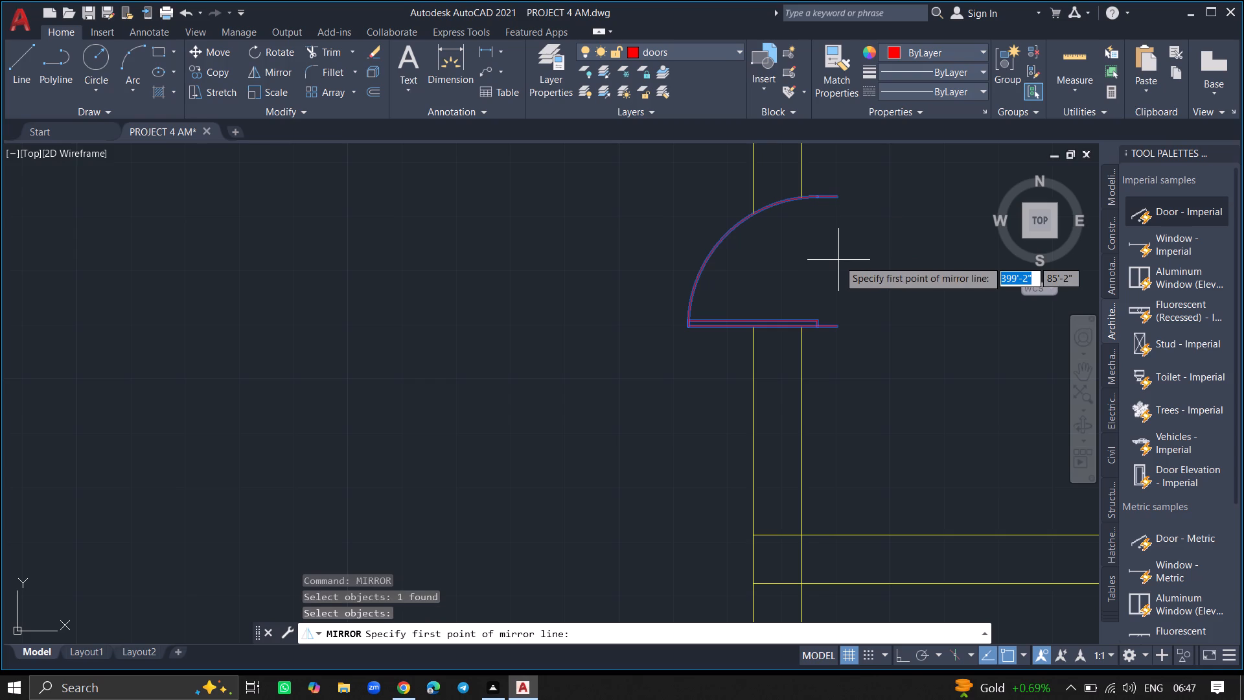
pyautogui.click(837, 199)
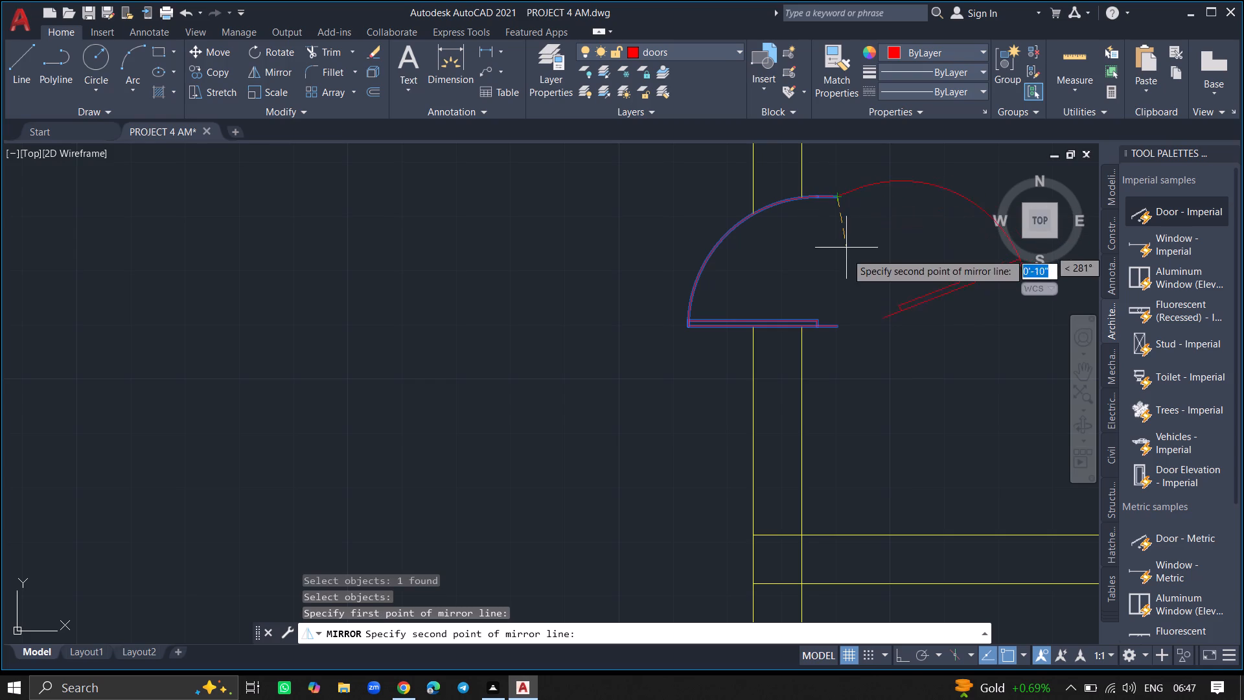
pyautogui.click(839, 325)
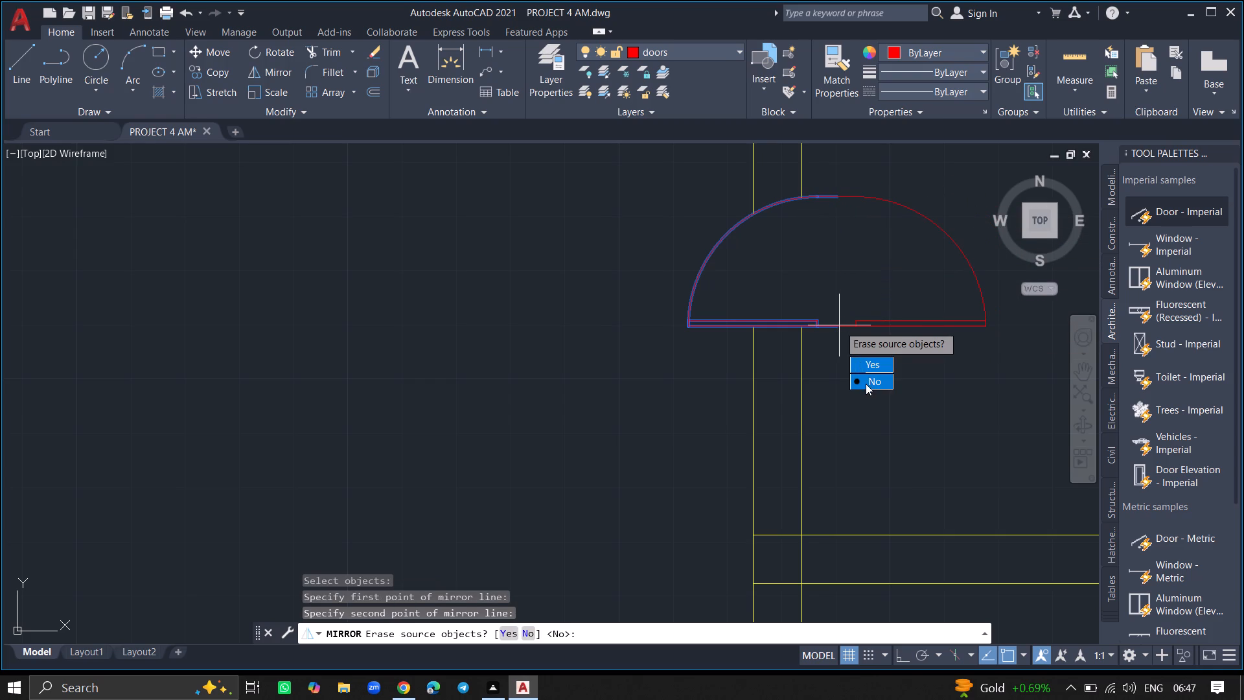
pyautogui.moveTo(866, 384); pyautogui.dragTo(839, 325)
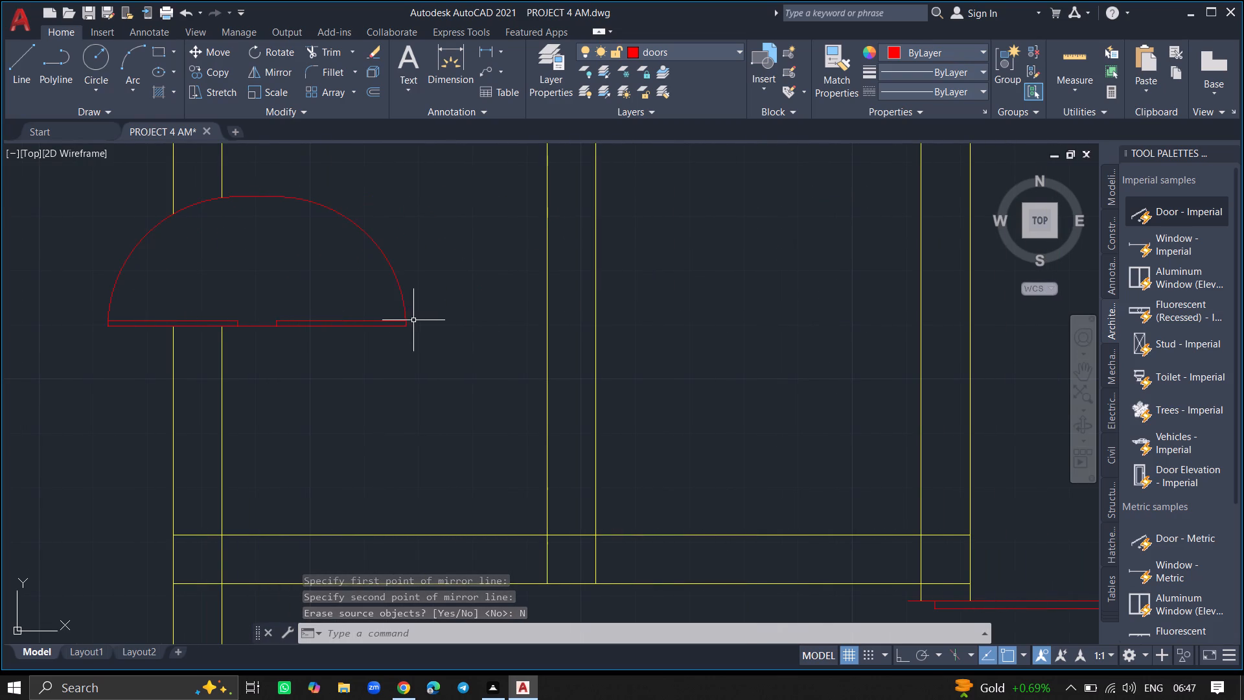
# Move the mirrored door about 9'-10" across to the right wall of the top-centre pair of small rooms.
pyautogui.click(404, 320)
pyautogui.keyDown('ctrl'); pyautogui.scroll(-5, 404, 320); pyautogui.keyUp('ctrl')
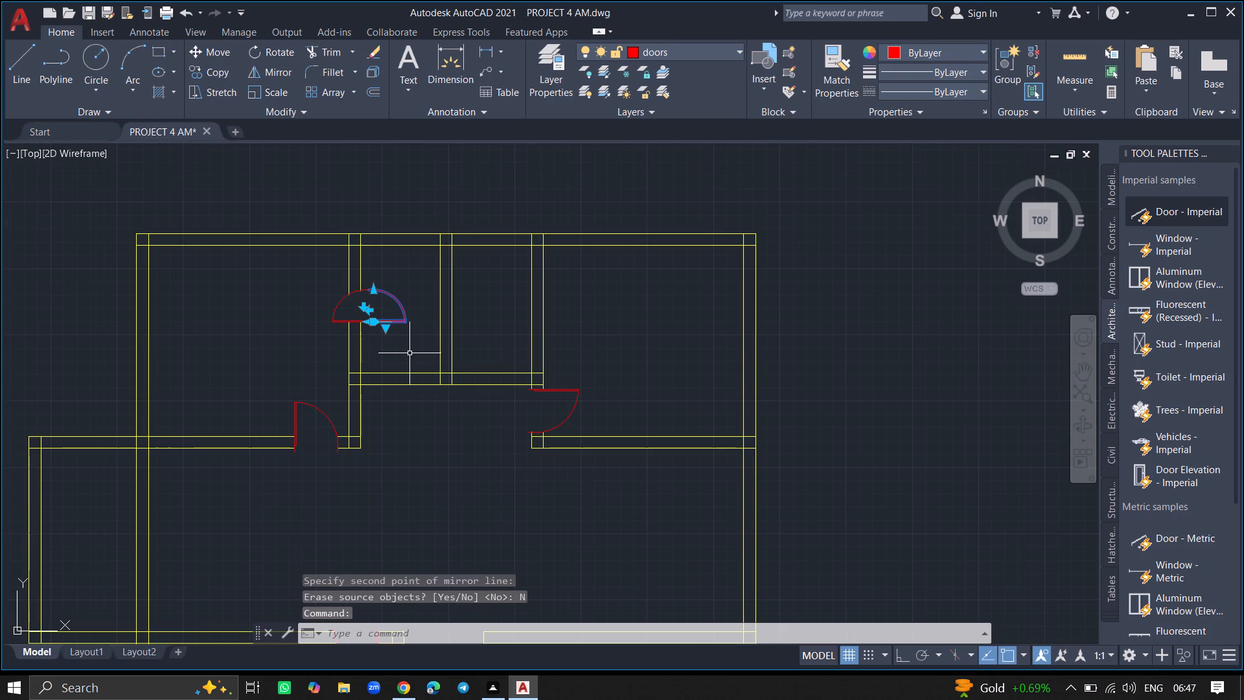
pyautogui.write('MOVE')
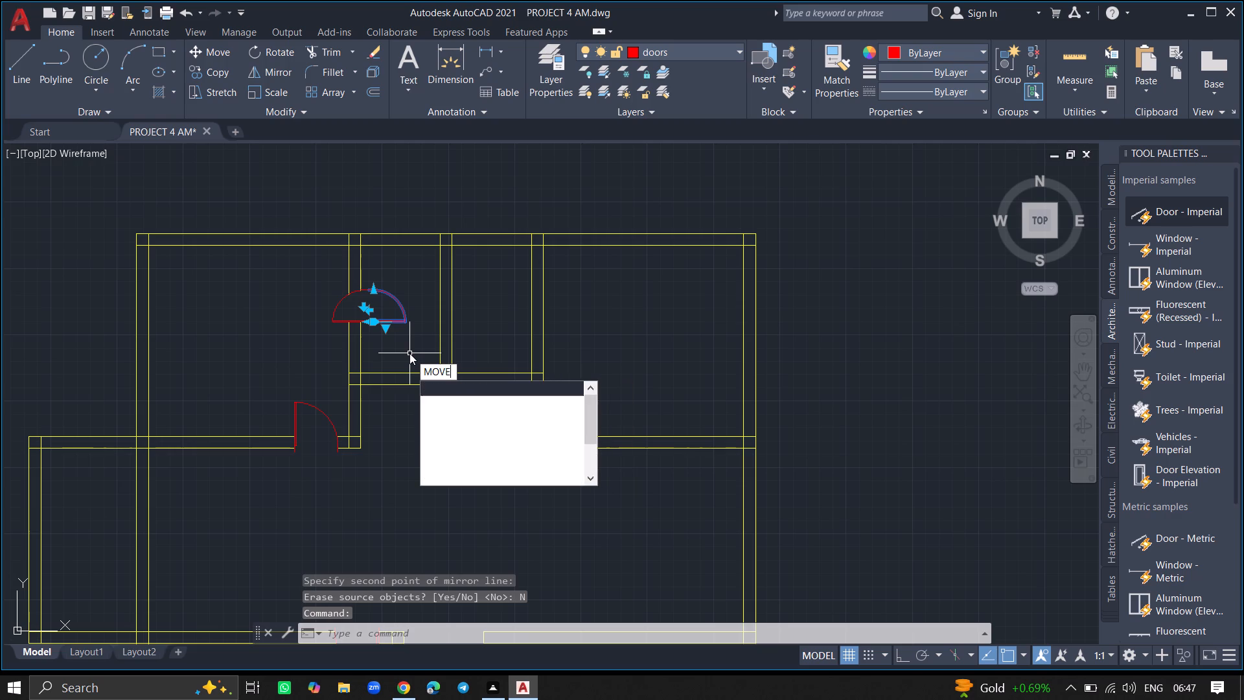
pyautogui.press('Return')
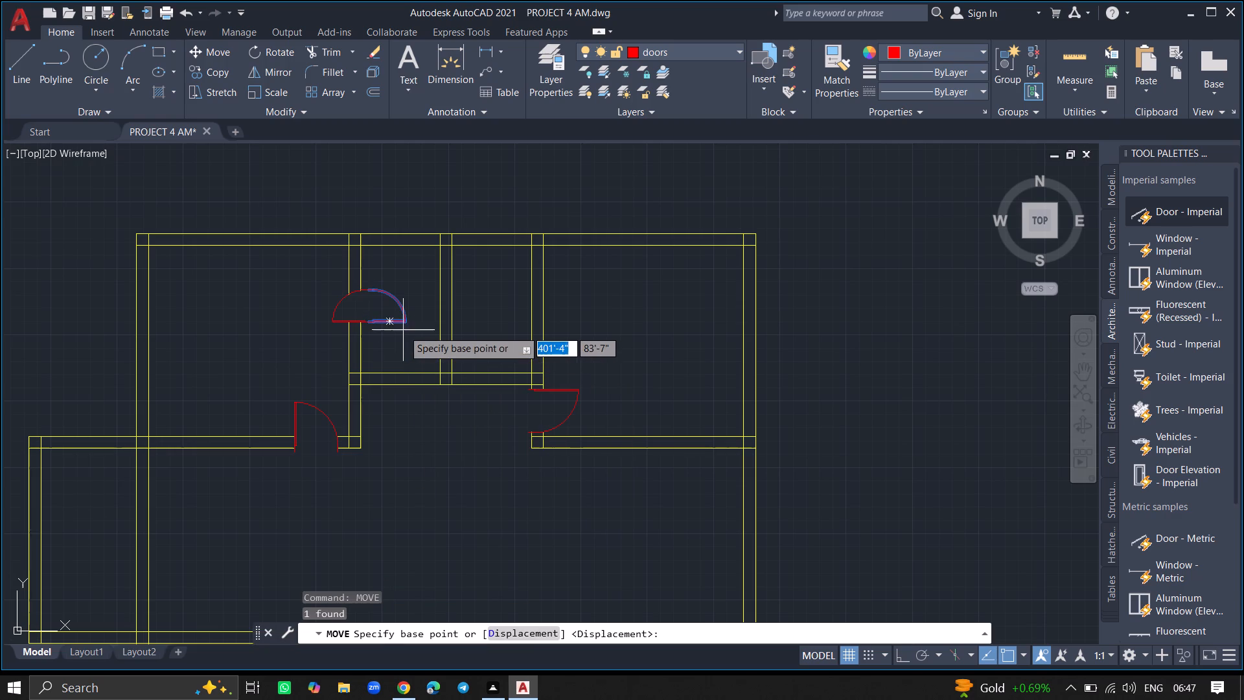
pyautogui.click(403, 322)
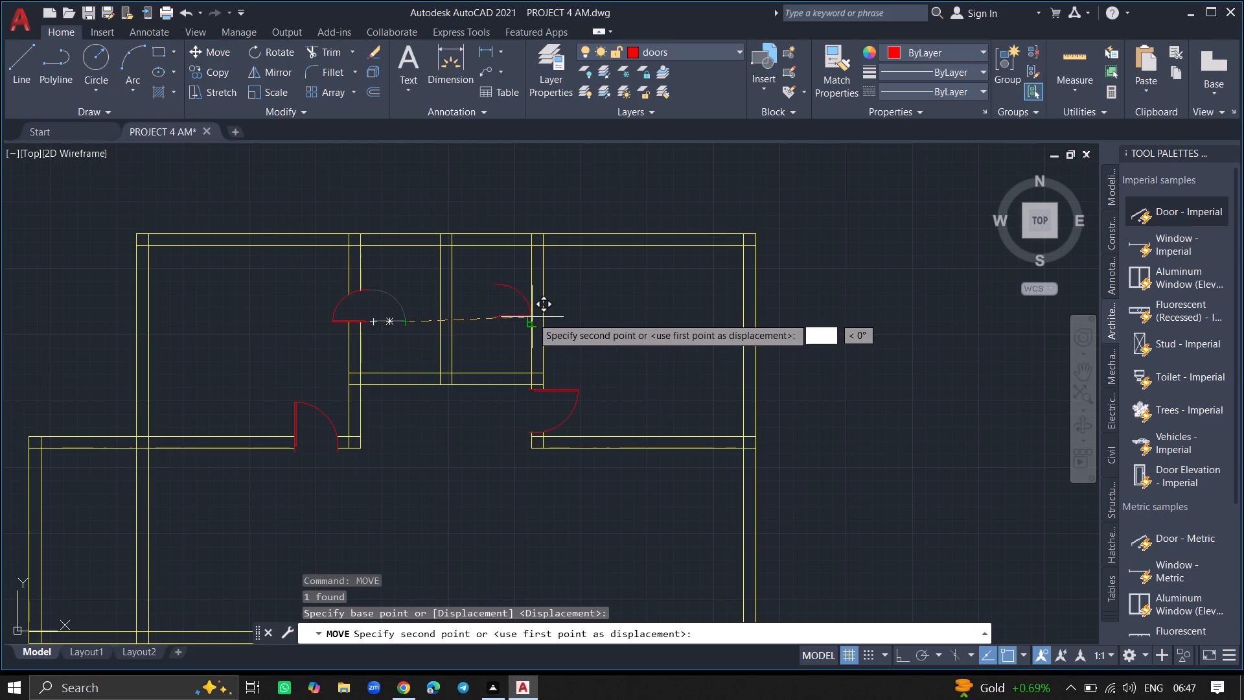
pyautogui.keyDown('ctrl'); pyautogui.scroll(2, 549, 319); pyautogui.keyUp('ctrl')
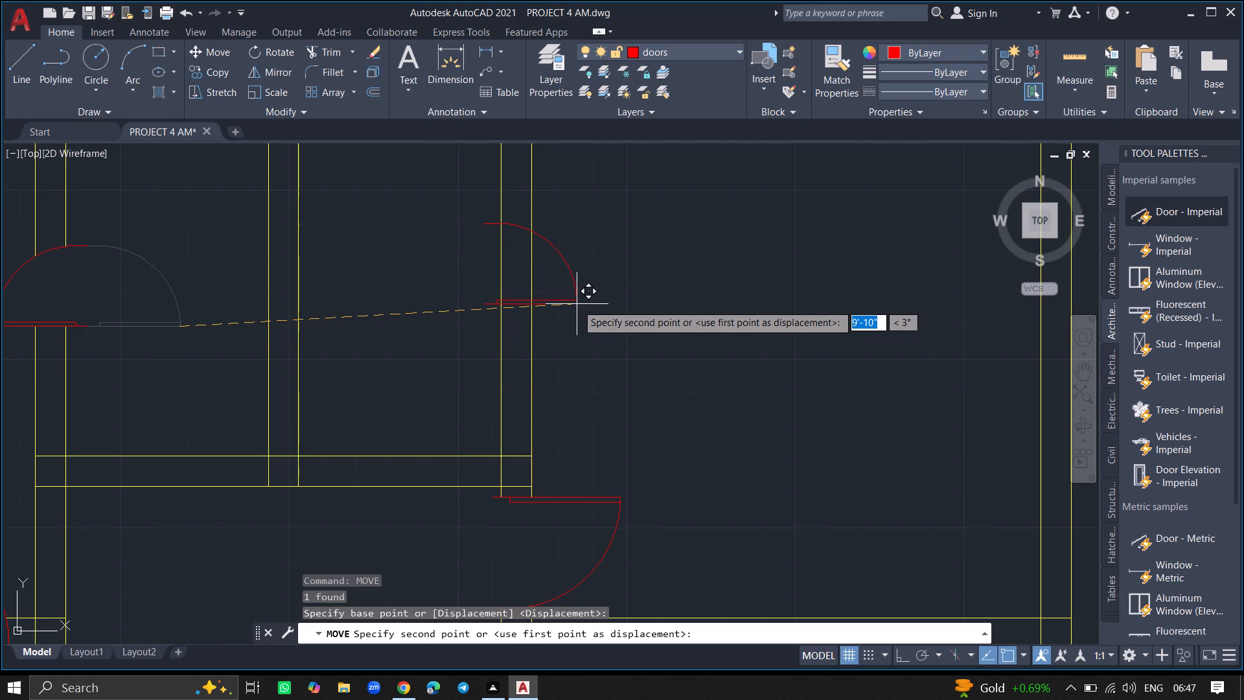
pyautogui.click(577, 304)
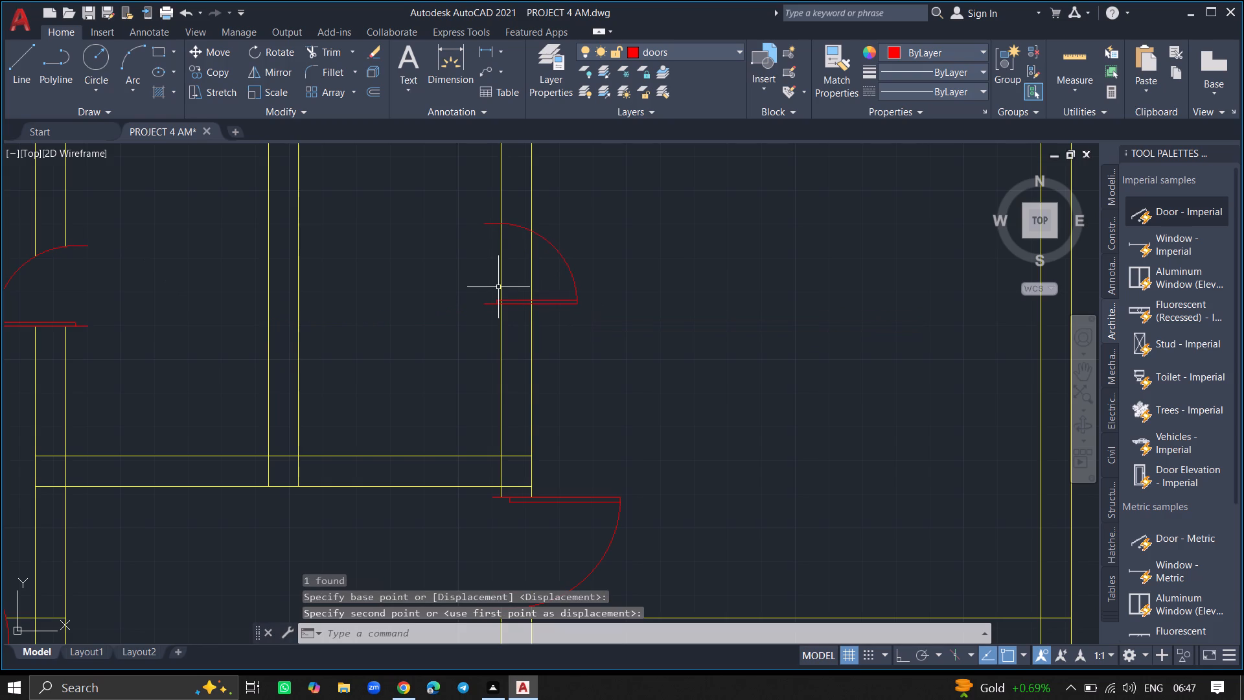
# Trim both wall lines within the moved door's opening, including the short pieces crossing the door leaf.
pyautogui.write('TR')
pyautogui.press('Return')
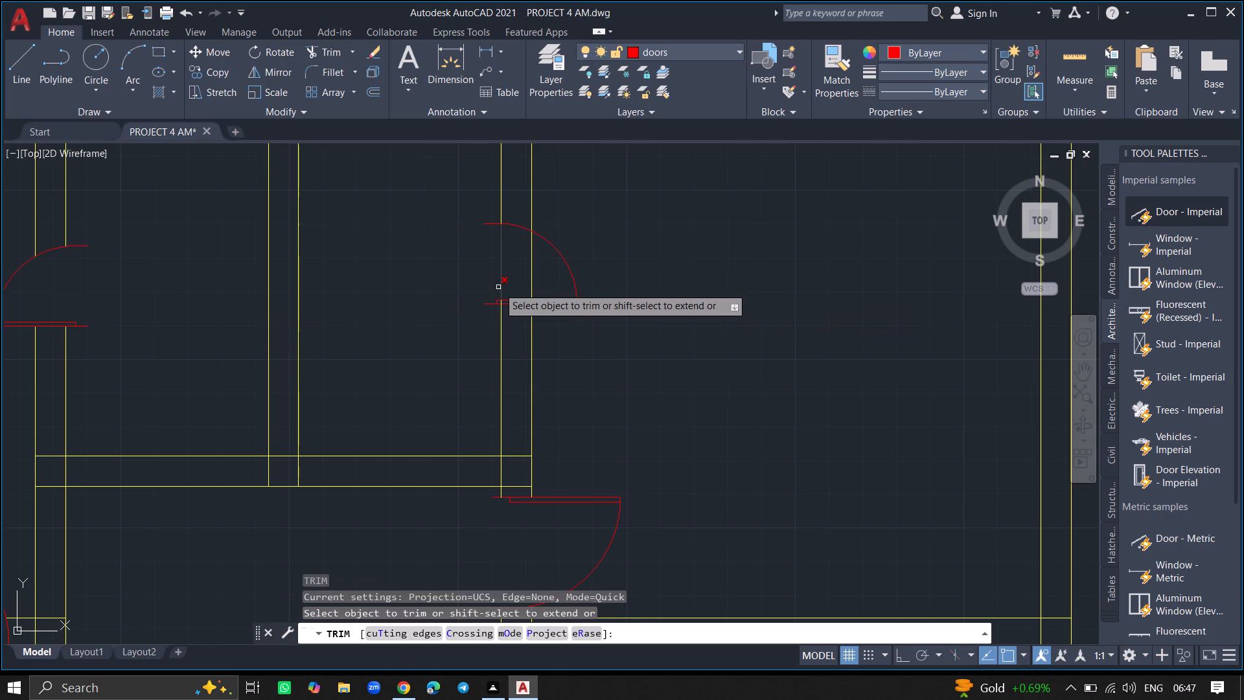
pyautogui.click(498, 287)
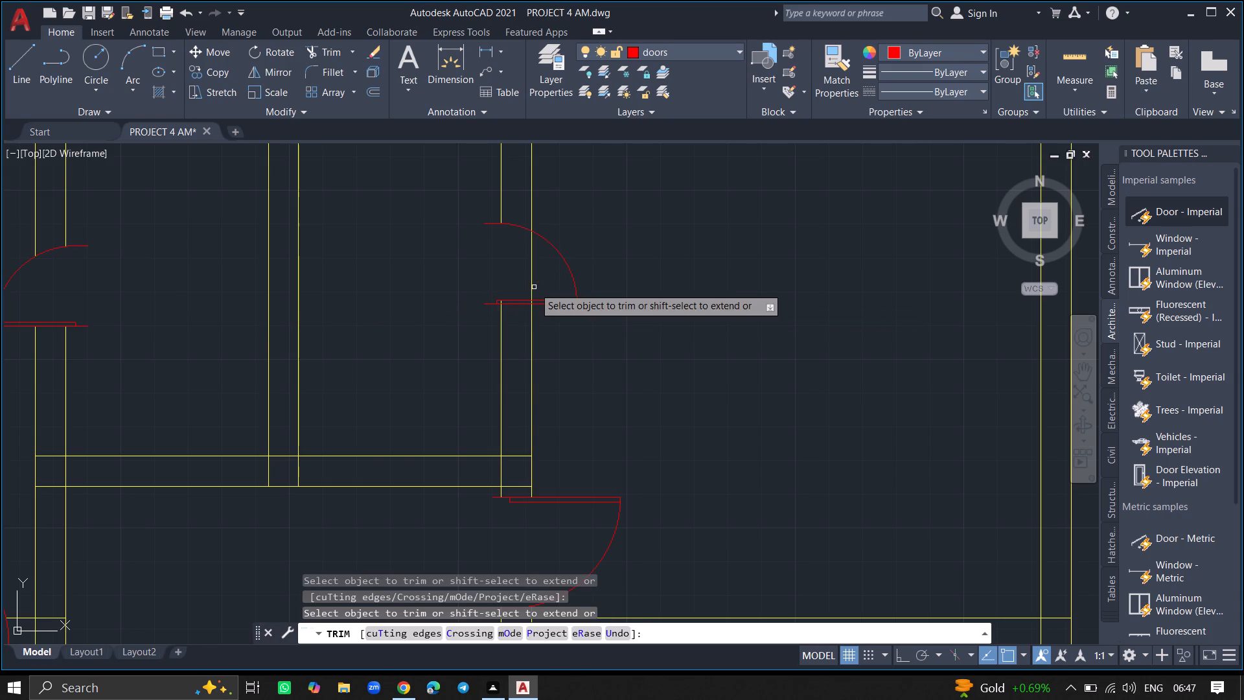
pyautogui.click(534, 287)
pyautogui.click(525, 287)
pyautogui.keyDown('ctrl'); pyautogui.scroll(1, 525, 287); pyautogui.keyUp('ctrl')
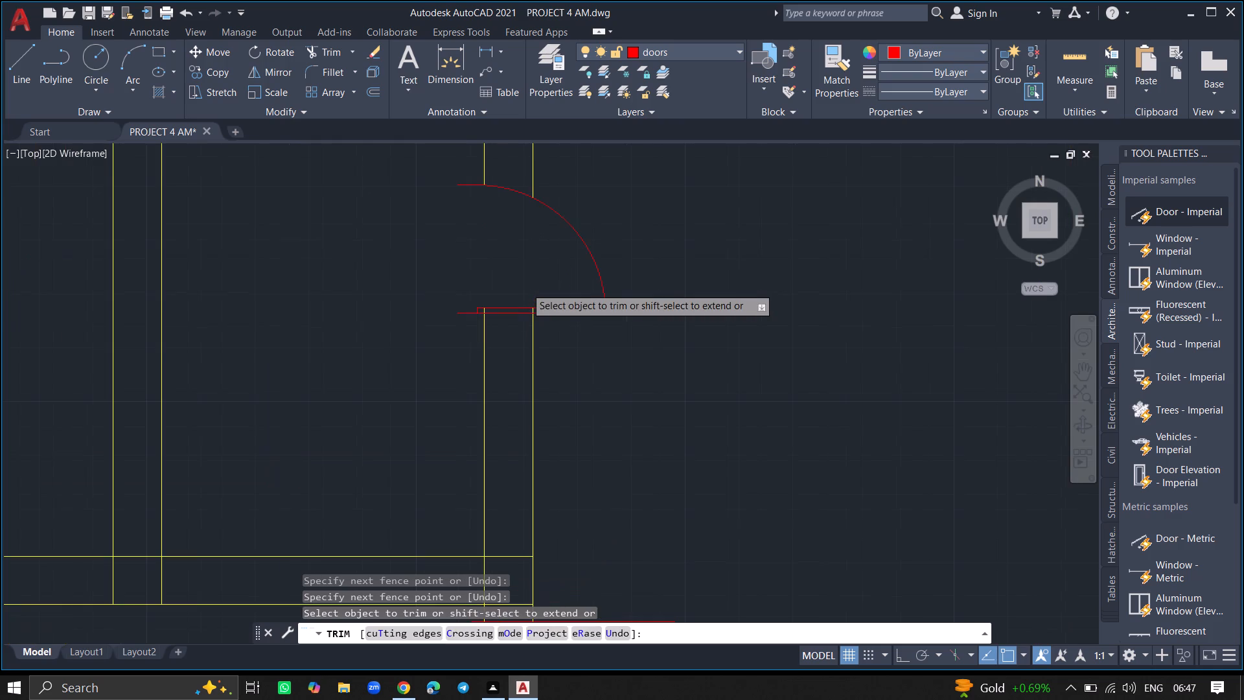
pyautogui.keyDown('ctrl'); pyautogui.scroll(4, 507, 312); pyautogui.keyUp('ctrl')
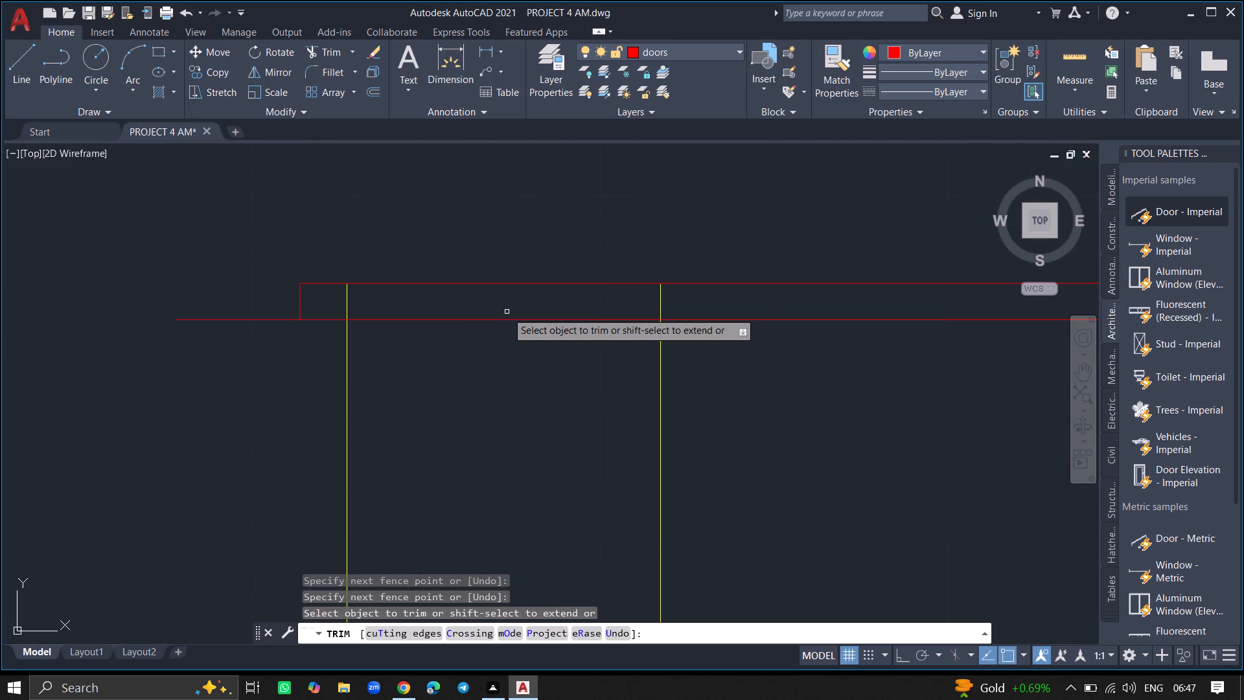
pyautogui.click(658, 301)
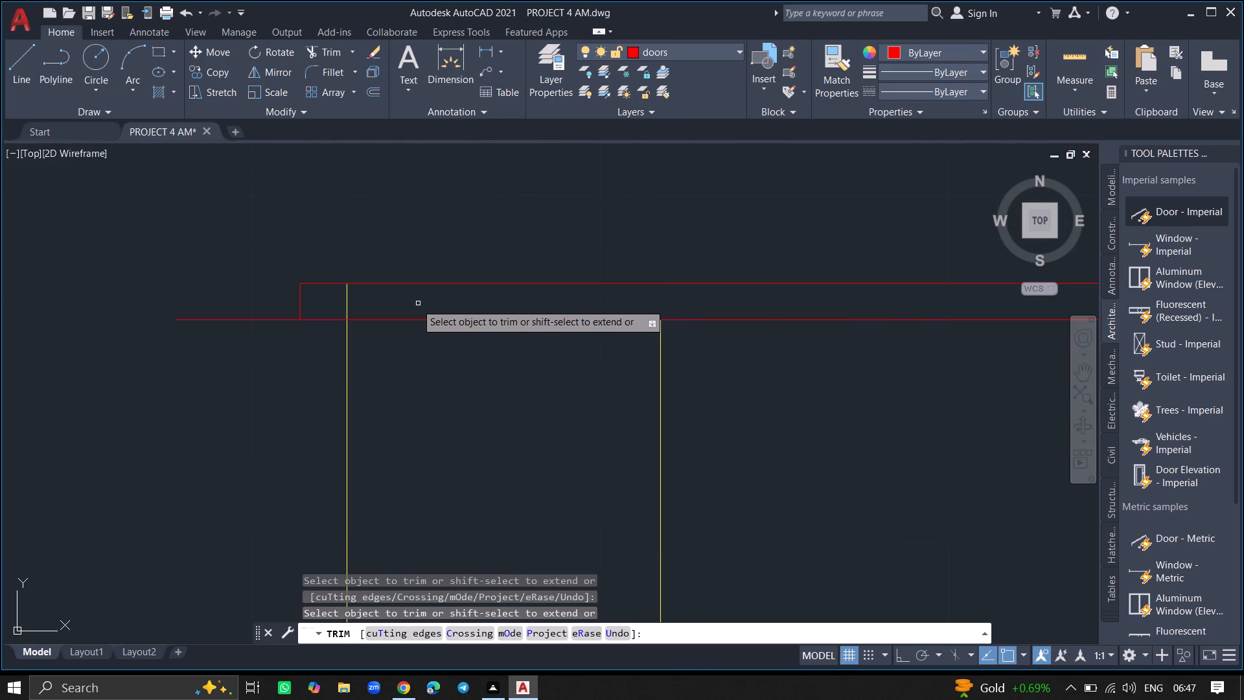
pyautogui.click(345, 303)
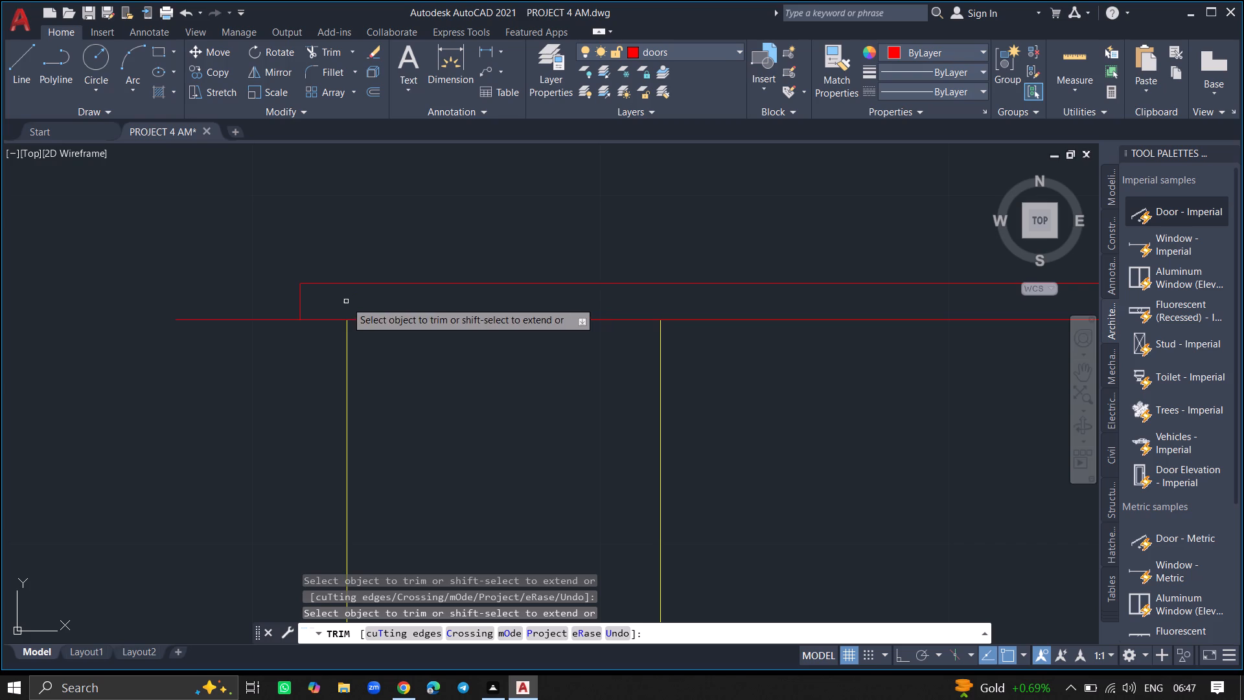
pyautogui.press('Return')
# Copy the door in the upper-left room's bottom wall into the central space near the right exterior wall.
pyautogui.keyDown('ctrl'); pyautogui.scroll(-7, 383, 256); pyautogui.keyUp('ctrl')
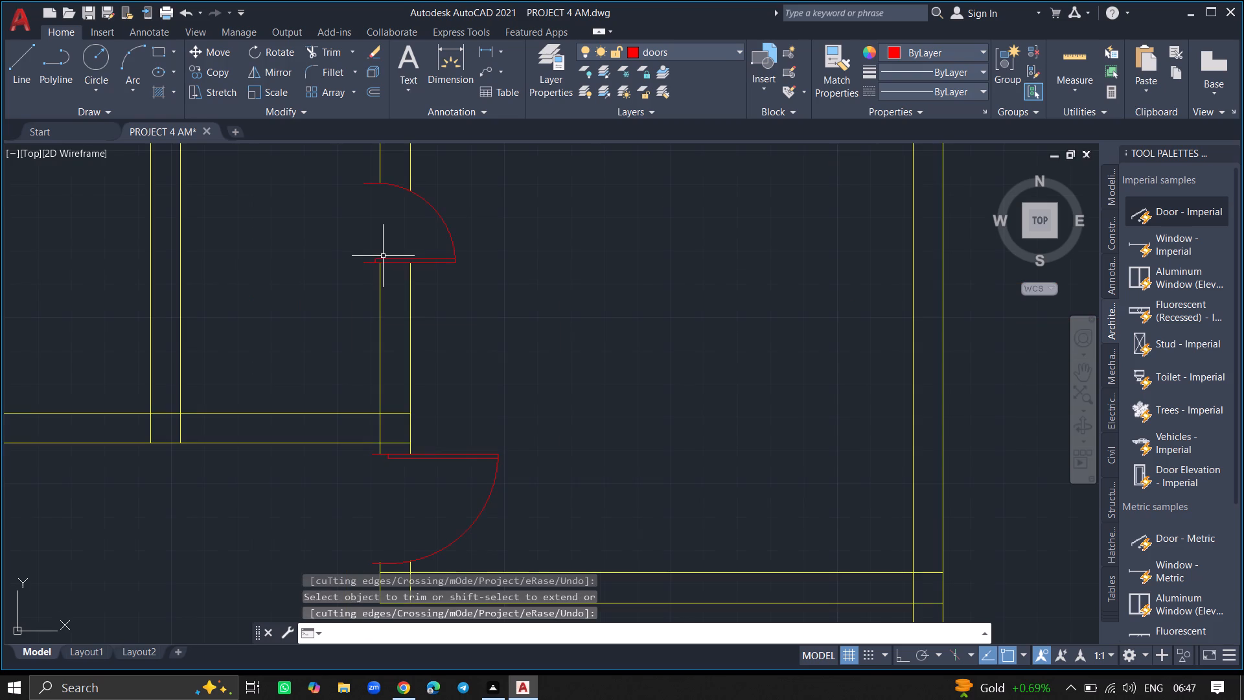
pyautogui.keyDown('ctrl'); pyautogui.scroll(-4, 314, 277); pyautogui.keyUp('ctrl')
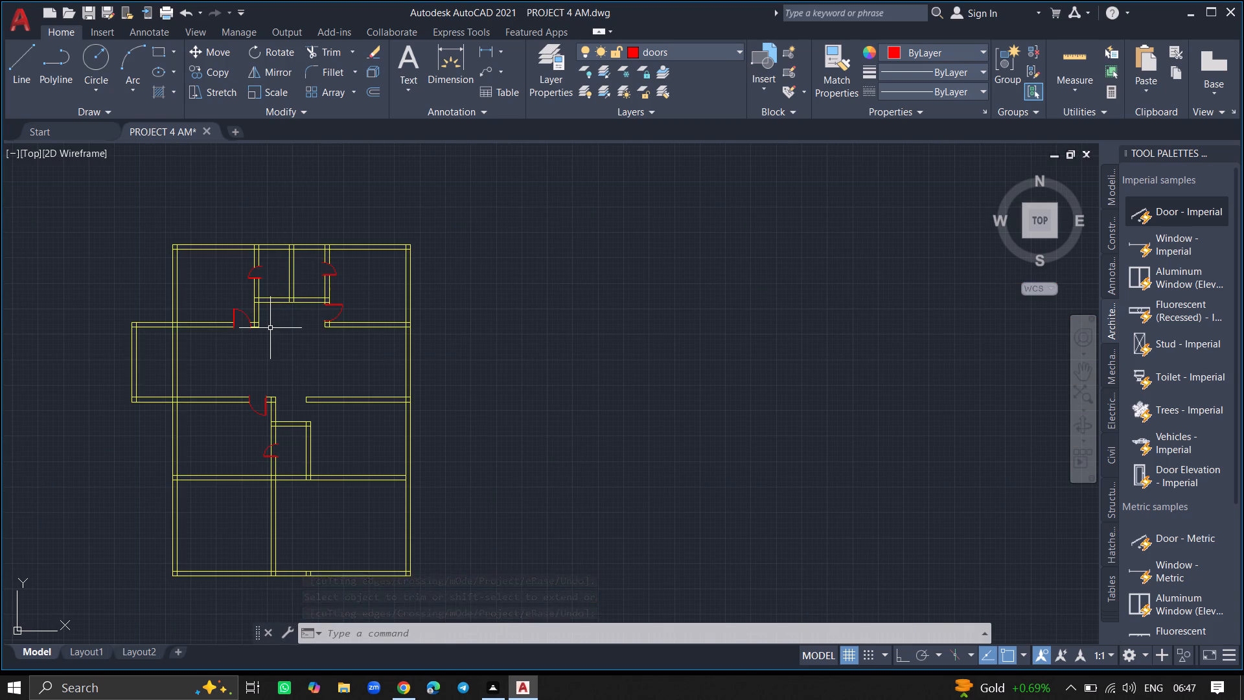
pyautogui.click(234, 313)
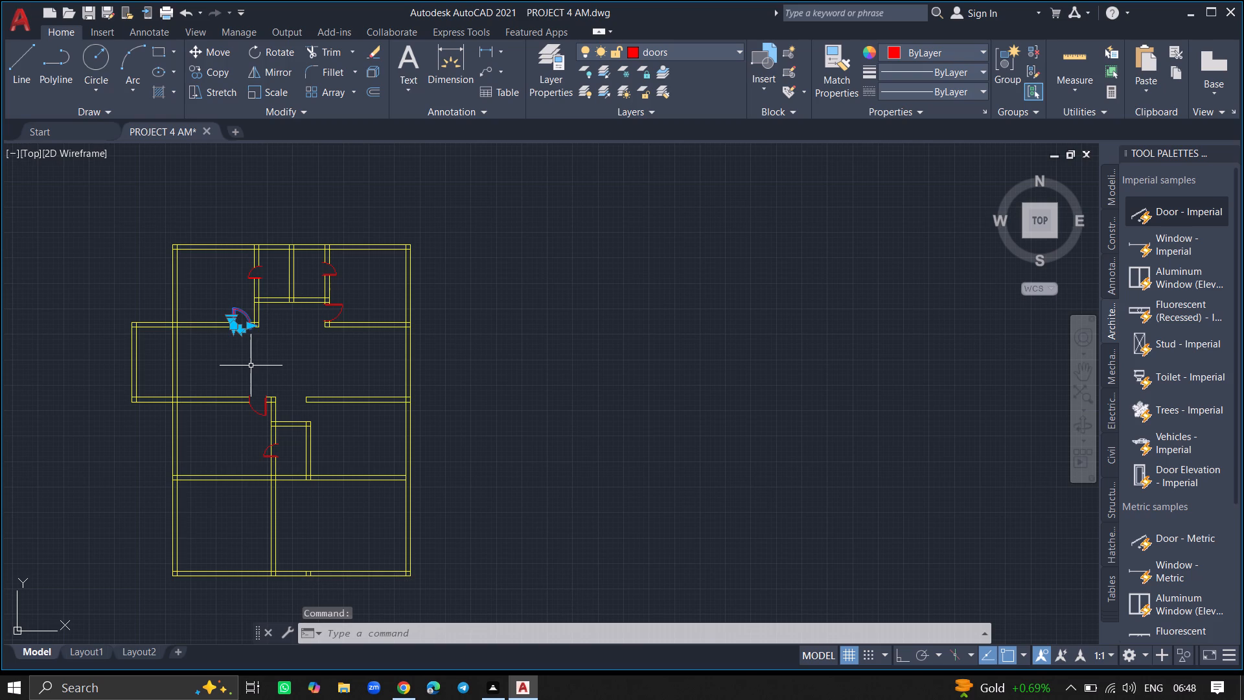
pyautogui.write('COPY')
pyautogui.press('Return')
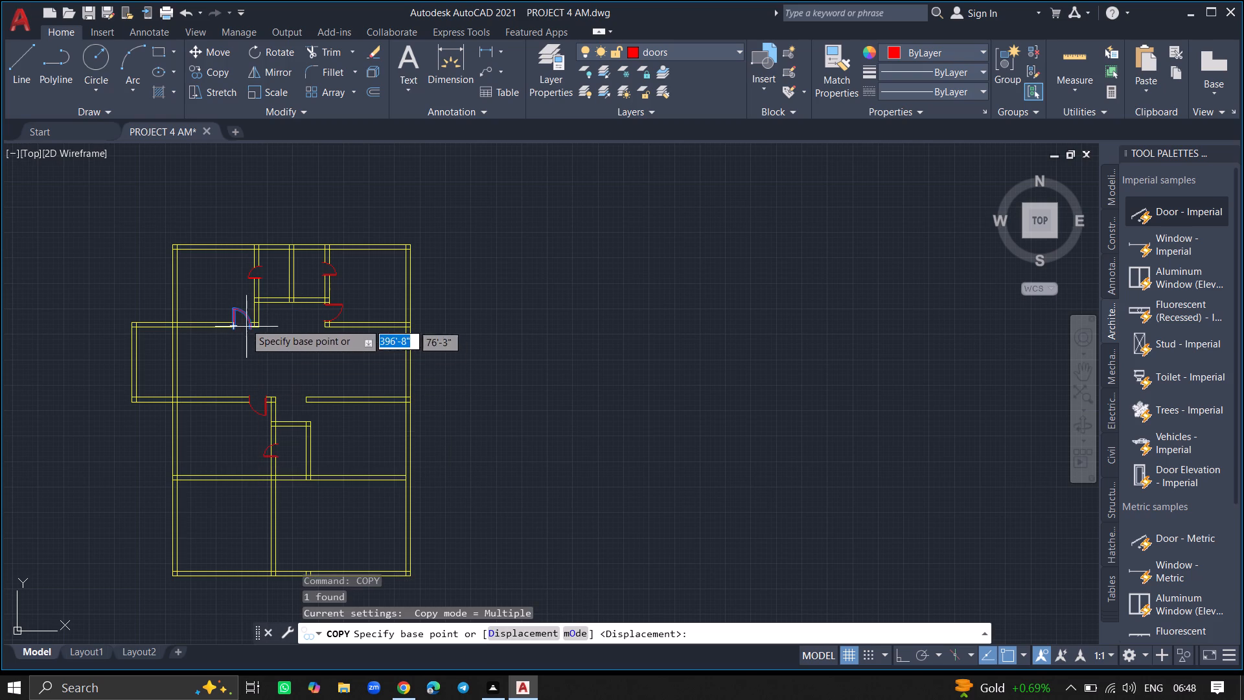
pyautogui.click(238, 311)
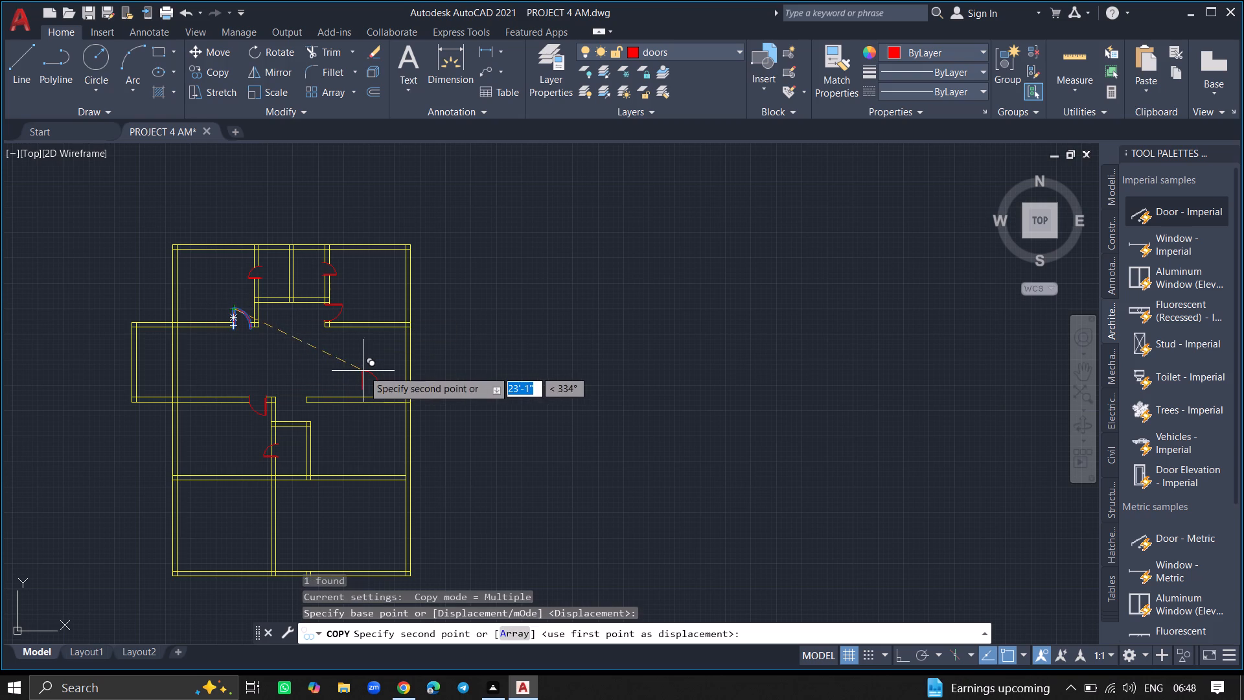
pyautogui.keyDown('ctrl'); pyautogui.scroll(4, 371, 347); pyautogui.keyUp('ctrl')
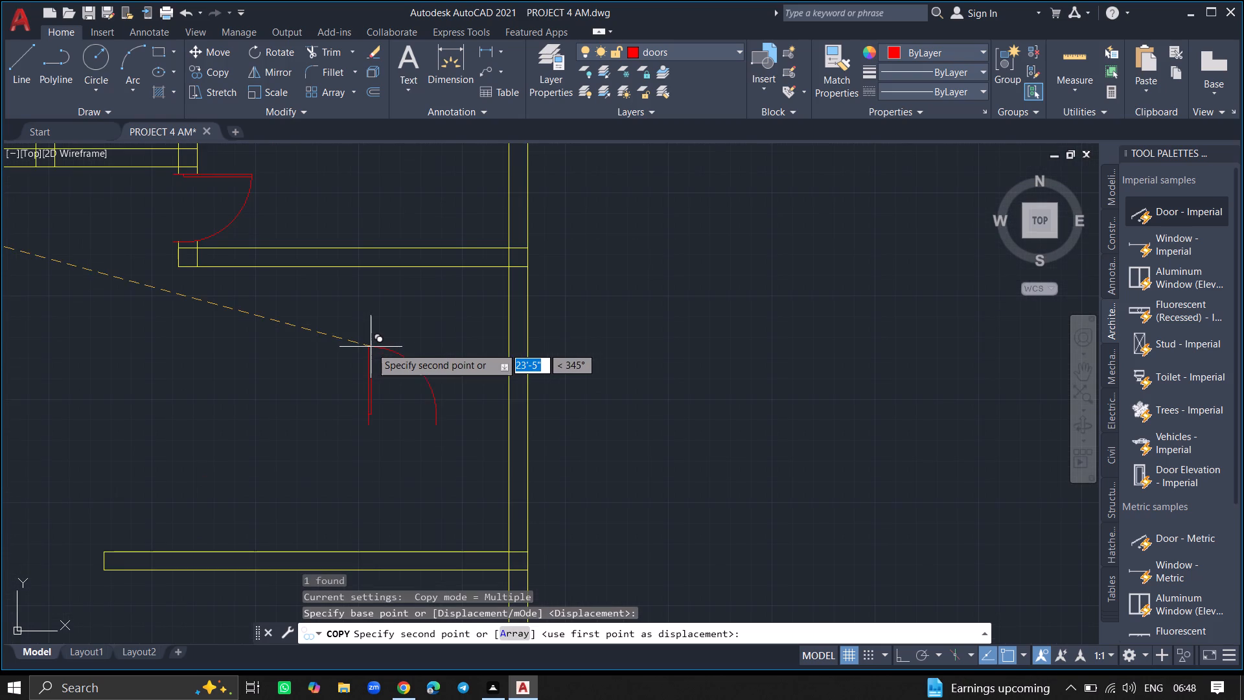
pyautogui.click(379, 334)
pyautogui.press('Return')
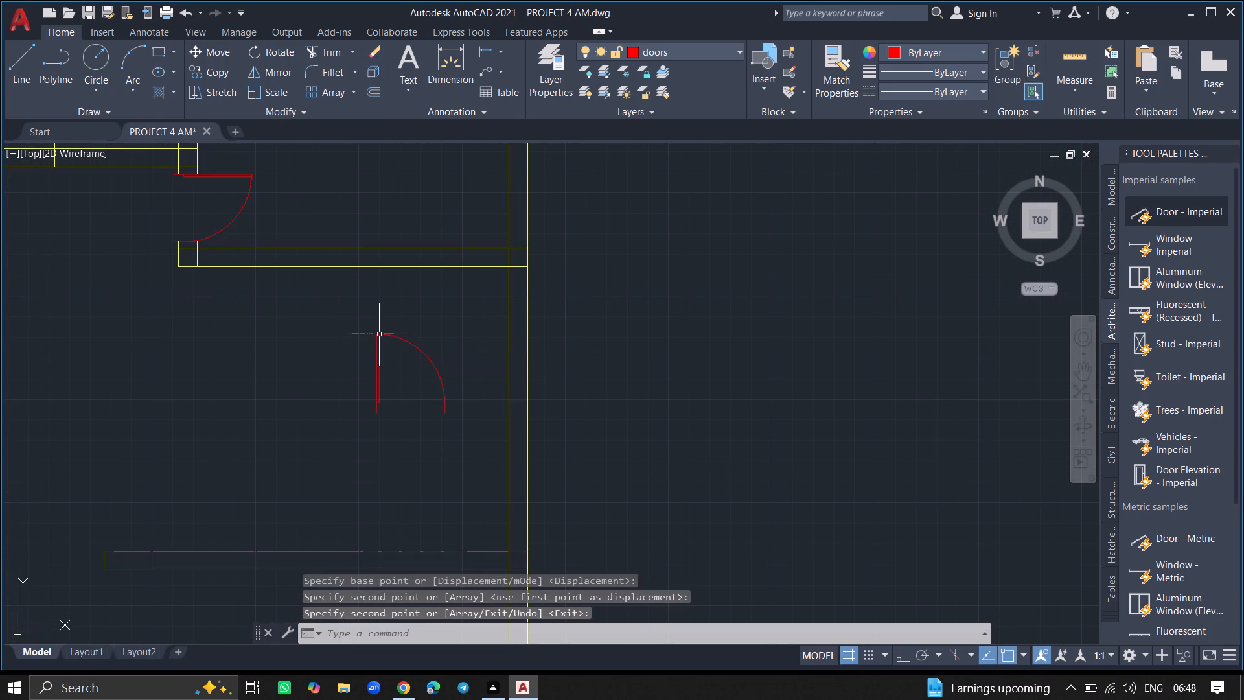
# Rotate the copied door 90° counterclockwise about the free end of its leaf.
pyautogui.click(379, 334)
pyautogui.write('RO')
pyautogui.press('Return')
pyautogui.click(379, 334)
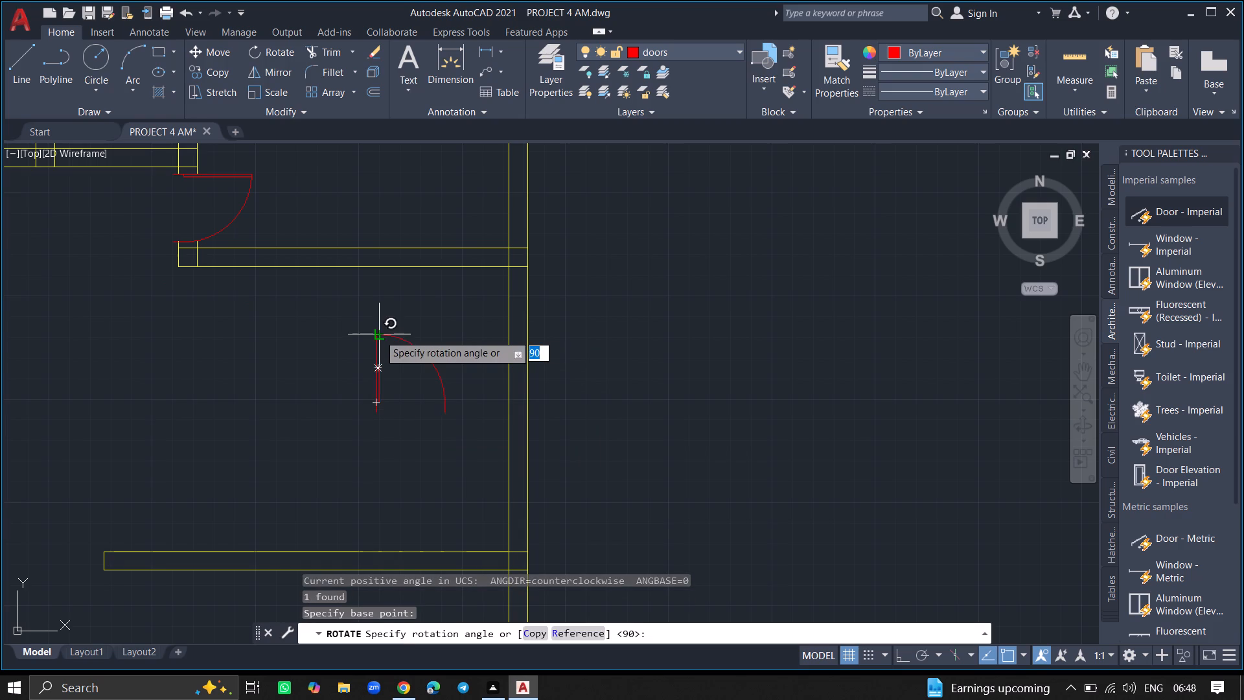
pyautogui.press('F8')
pyautogui.click(382, 276)
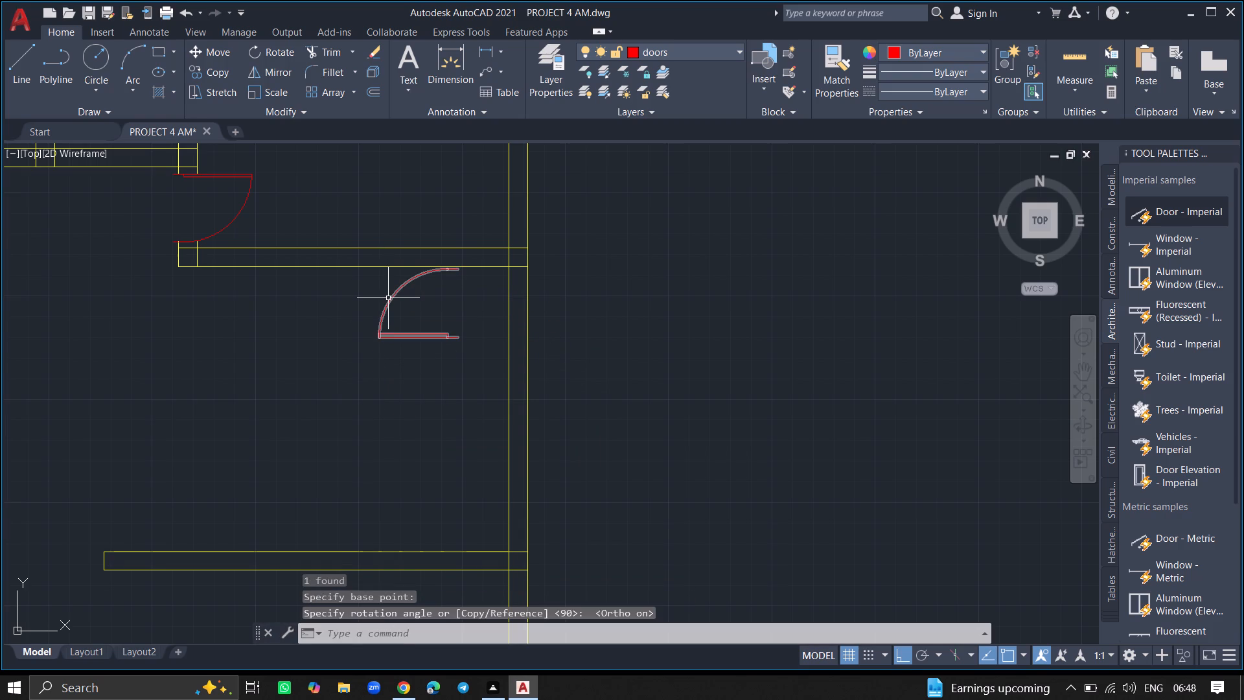
# Move the rotated door about 3'-7" down and across onto the right exterior wall of the central space.
pyautogui.click(388, 299)
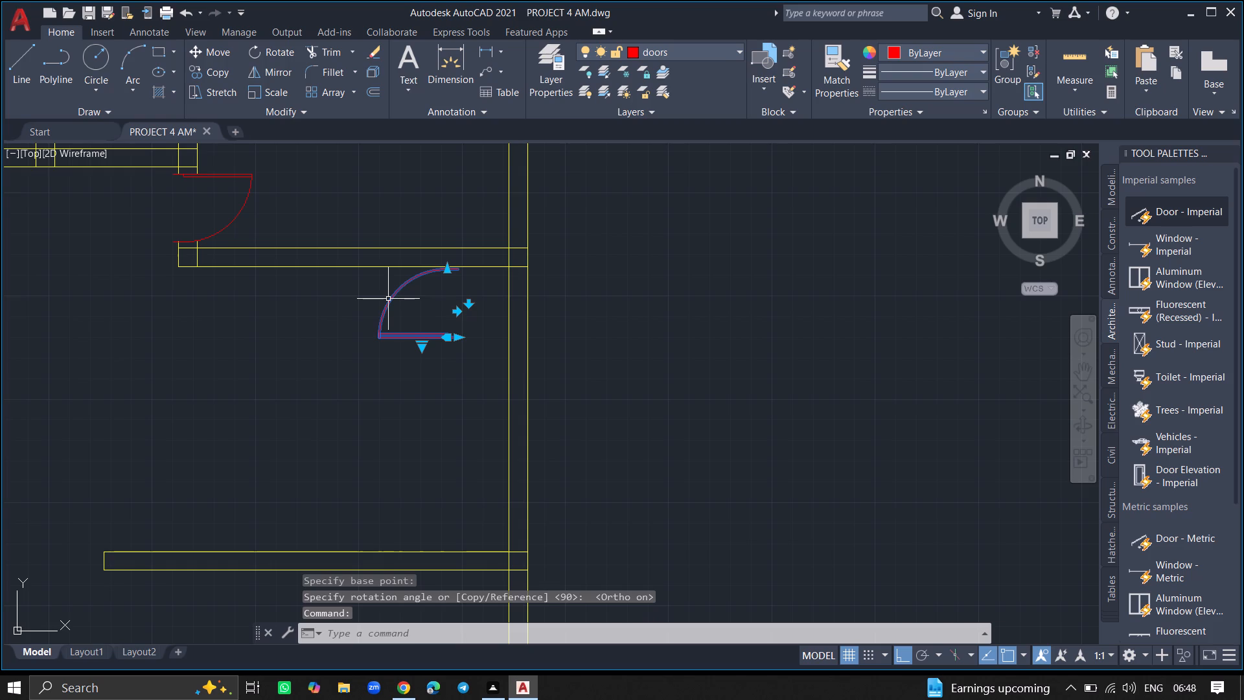
pyautogui.write('MOVE')
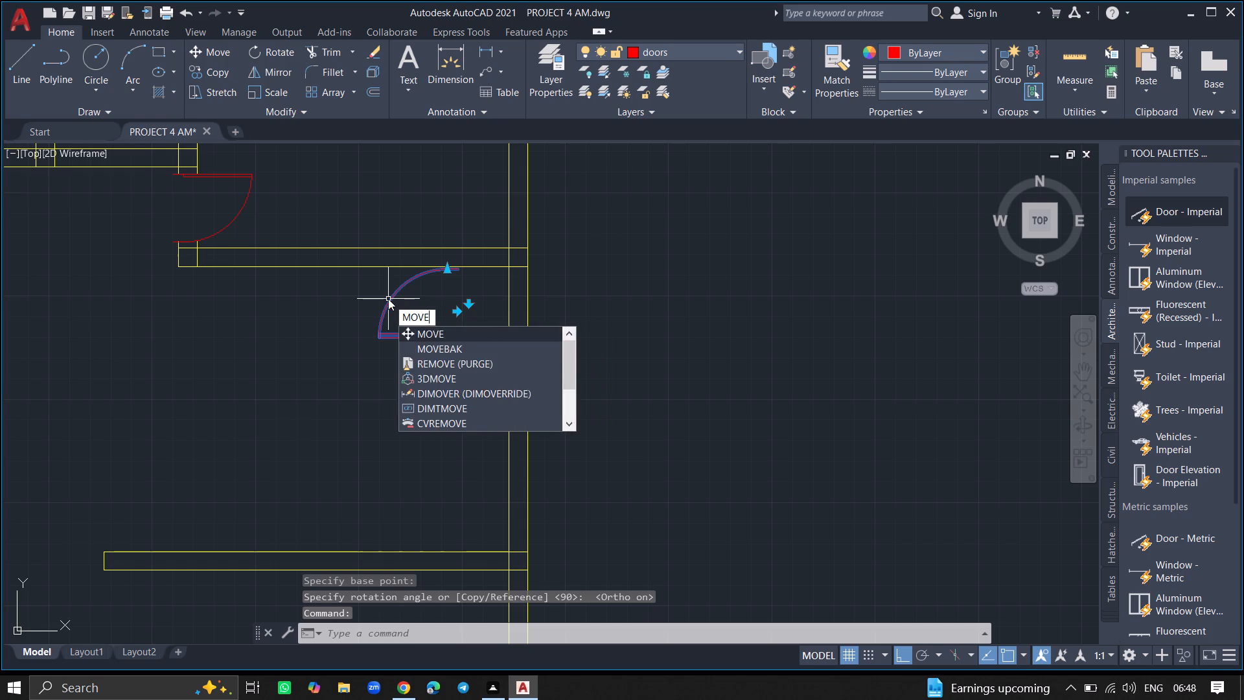
pyautogui.press('Return')
pyautogui.click(388, 299)
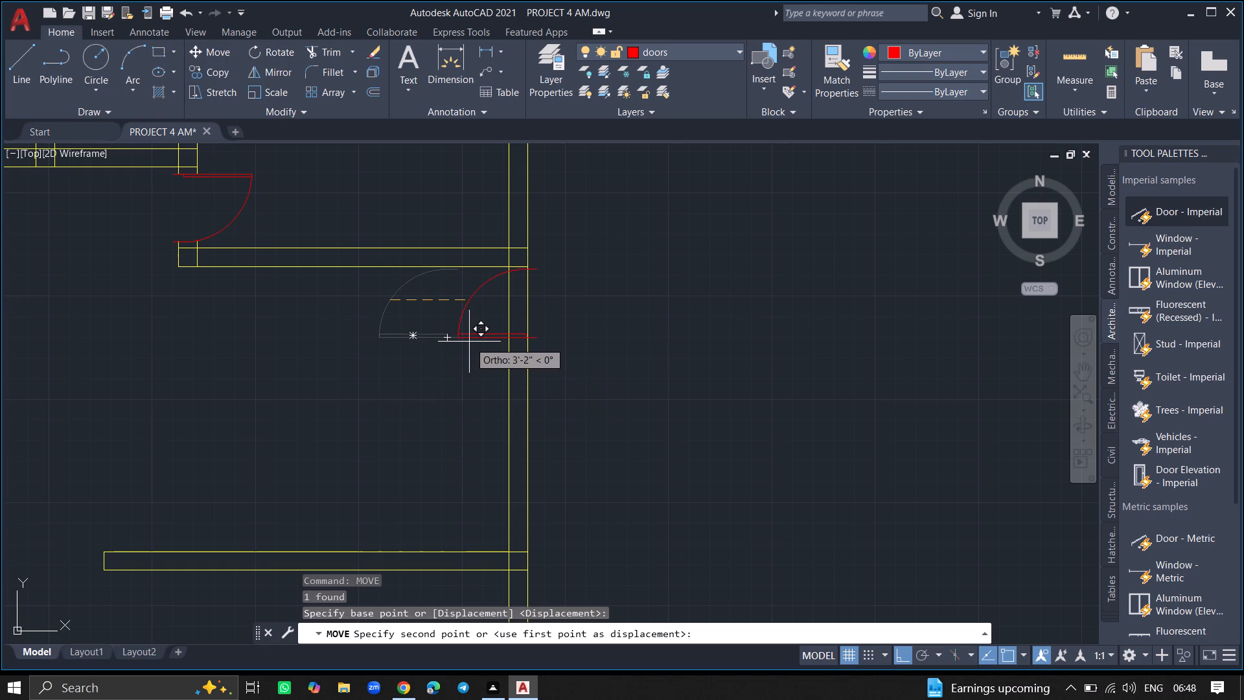
pyautogui.press('F8')
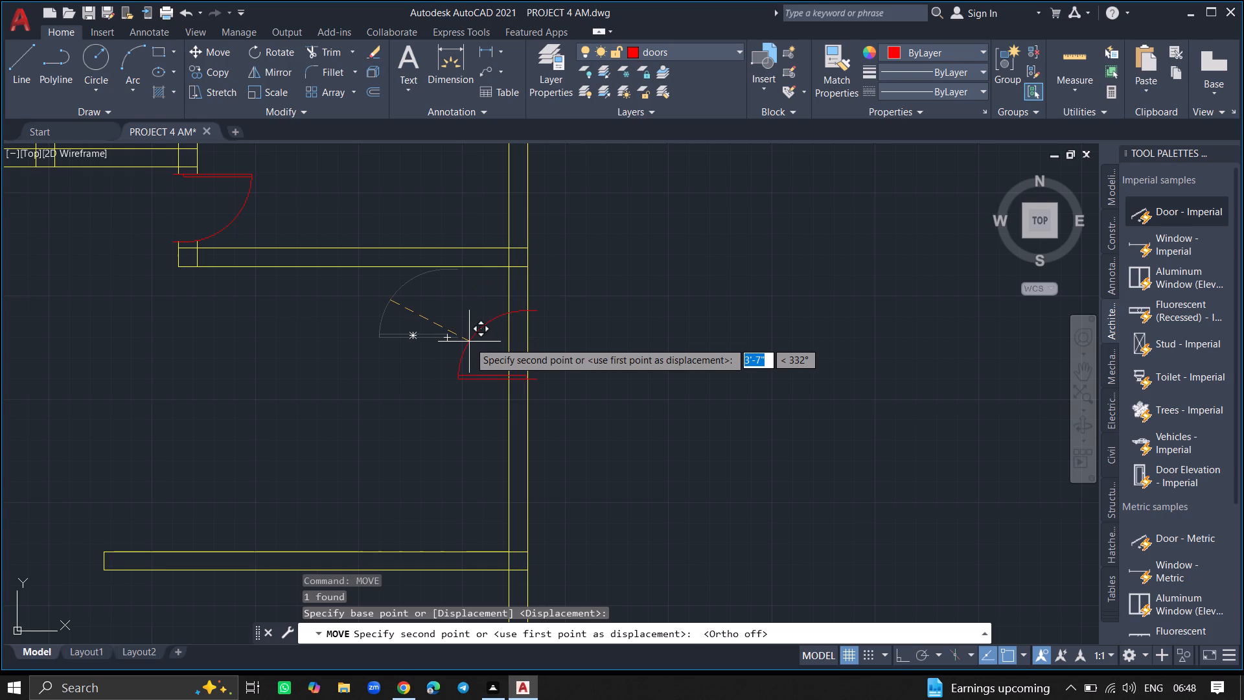
pyautogui.click(467, 342)
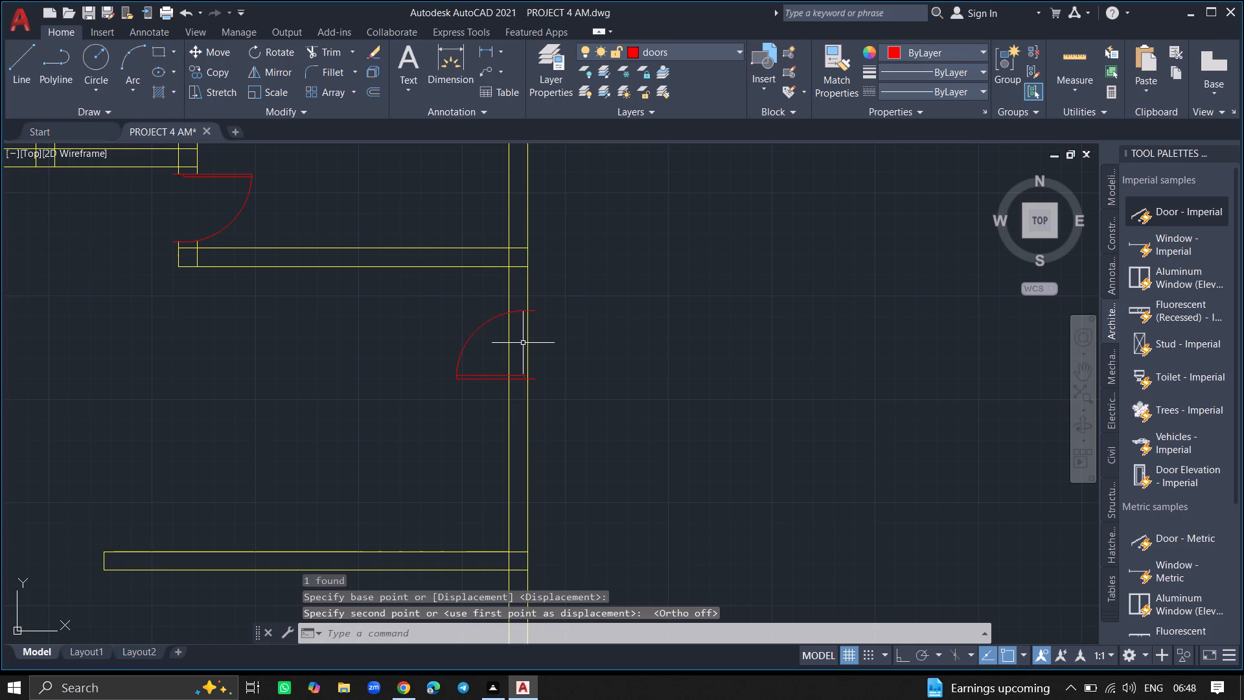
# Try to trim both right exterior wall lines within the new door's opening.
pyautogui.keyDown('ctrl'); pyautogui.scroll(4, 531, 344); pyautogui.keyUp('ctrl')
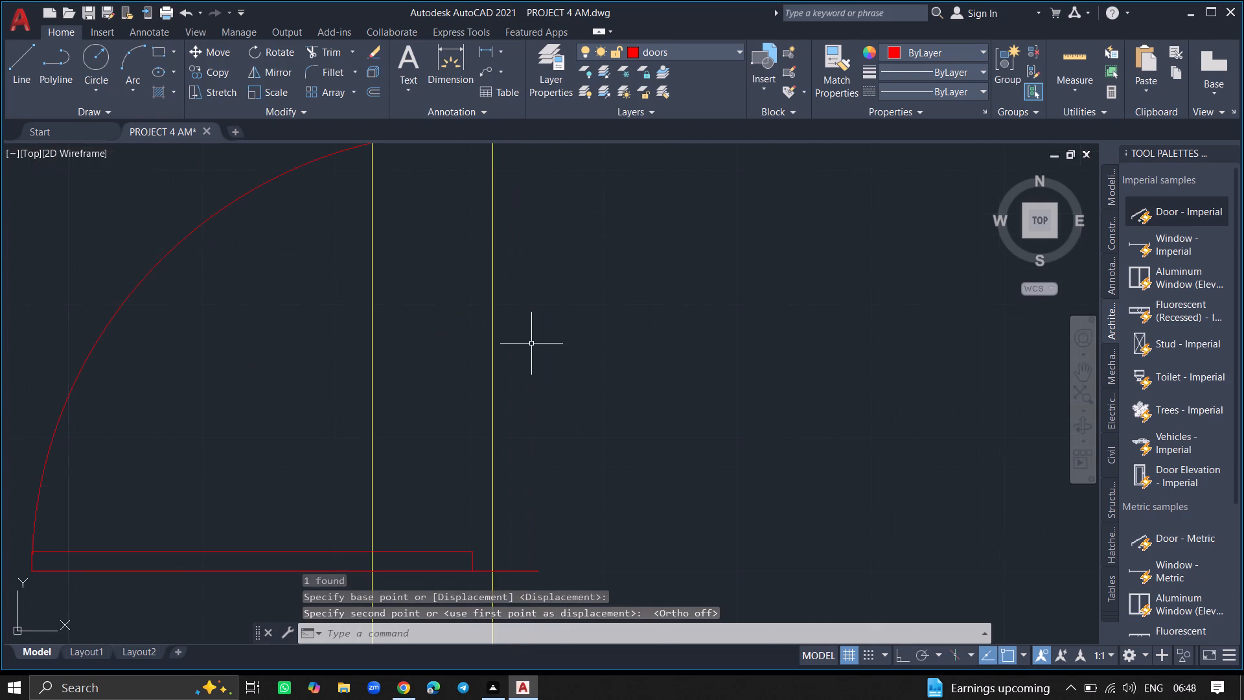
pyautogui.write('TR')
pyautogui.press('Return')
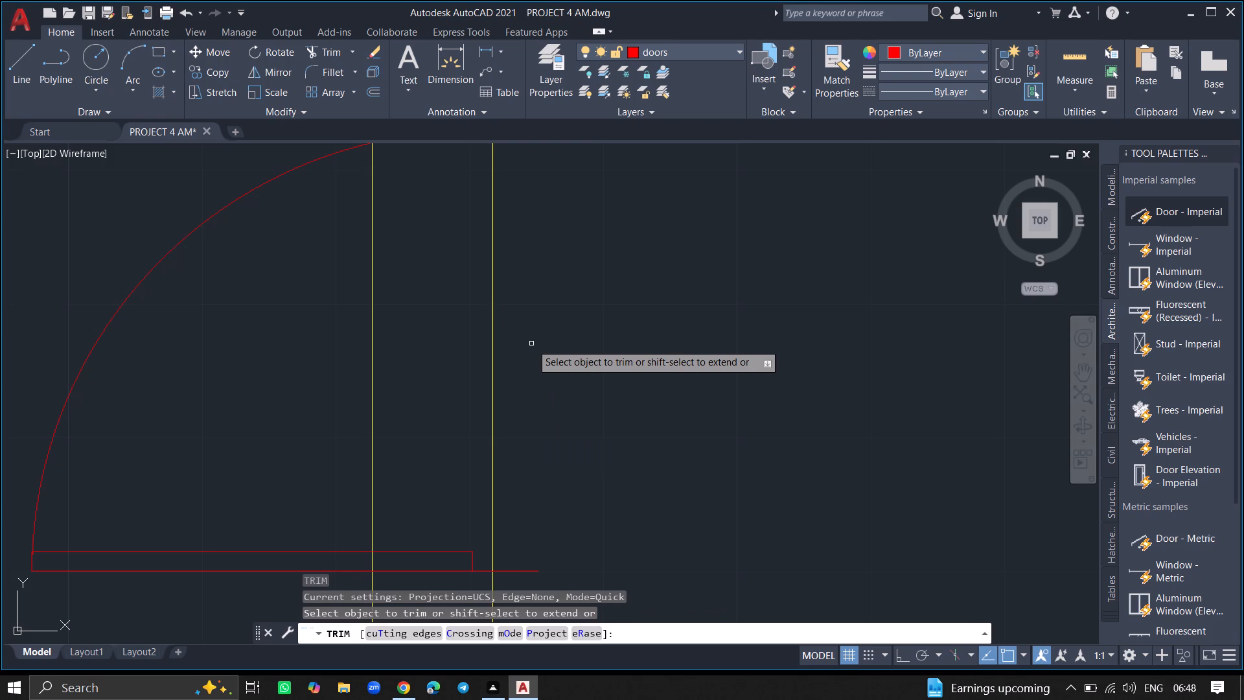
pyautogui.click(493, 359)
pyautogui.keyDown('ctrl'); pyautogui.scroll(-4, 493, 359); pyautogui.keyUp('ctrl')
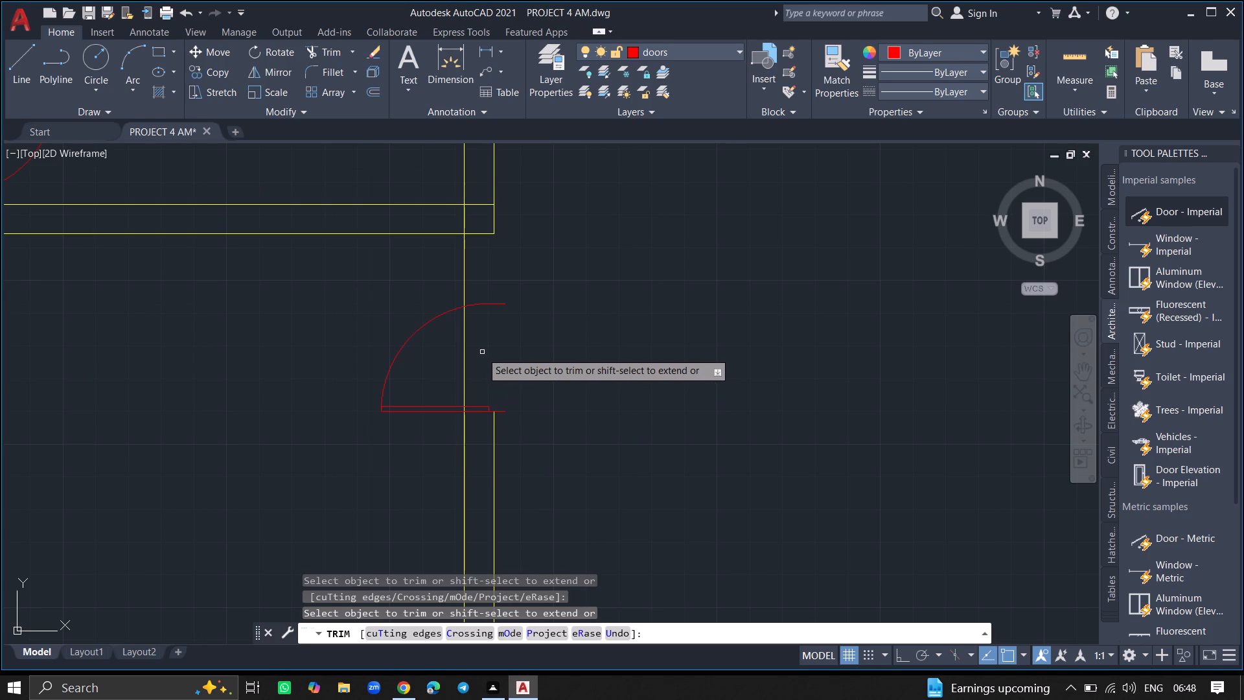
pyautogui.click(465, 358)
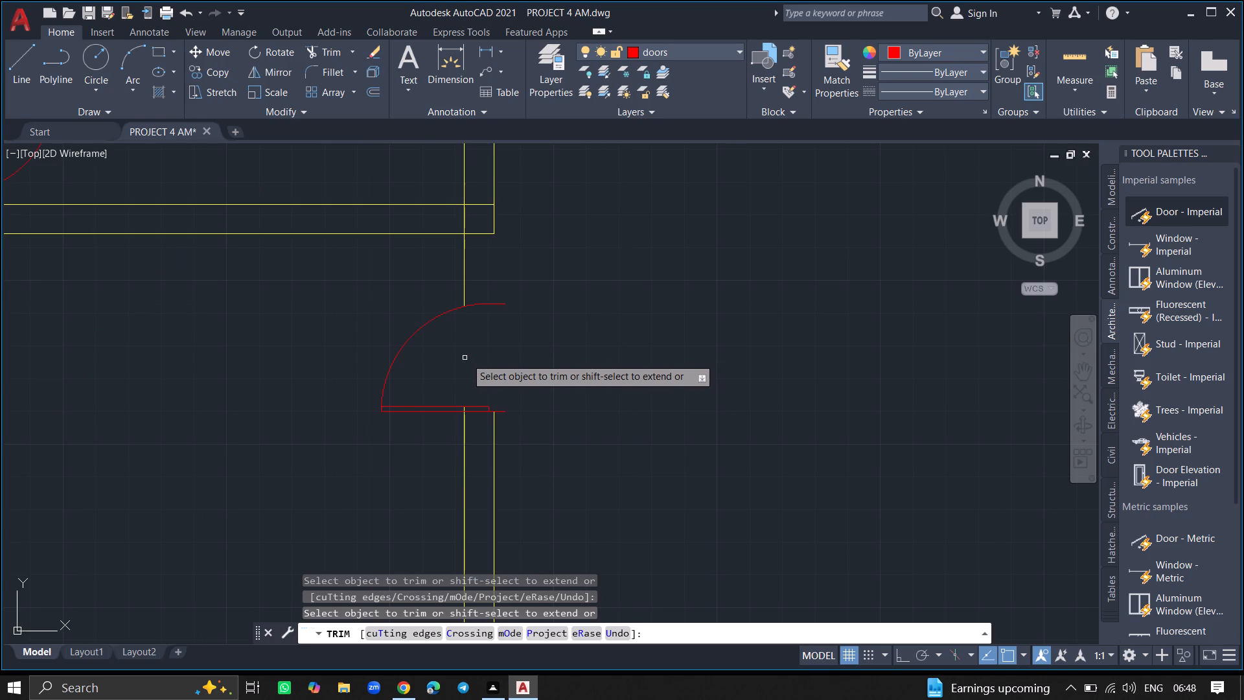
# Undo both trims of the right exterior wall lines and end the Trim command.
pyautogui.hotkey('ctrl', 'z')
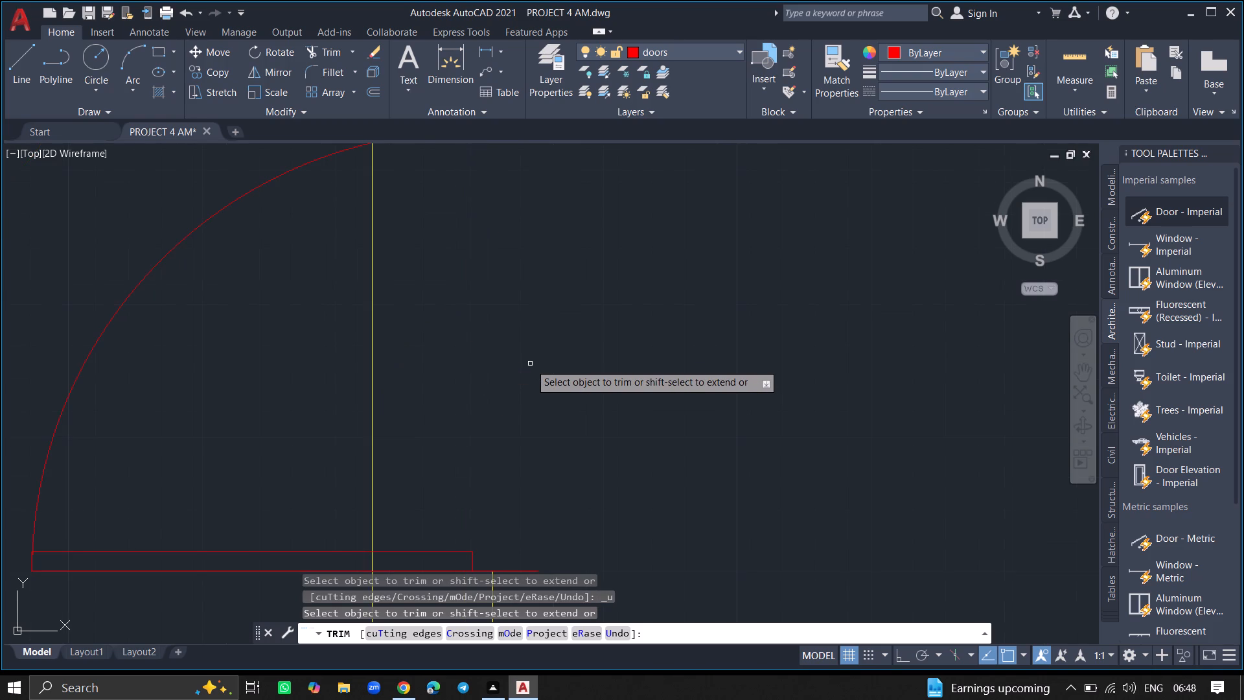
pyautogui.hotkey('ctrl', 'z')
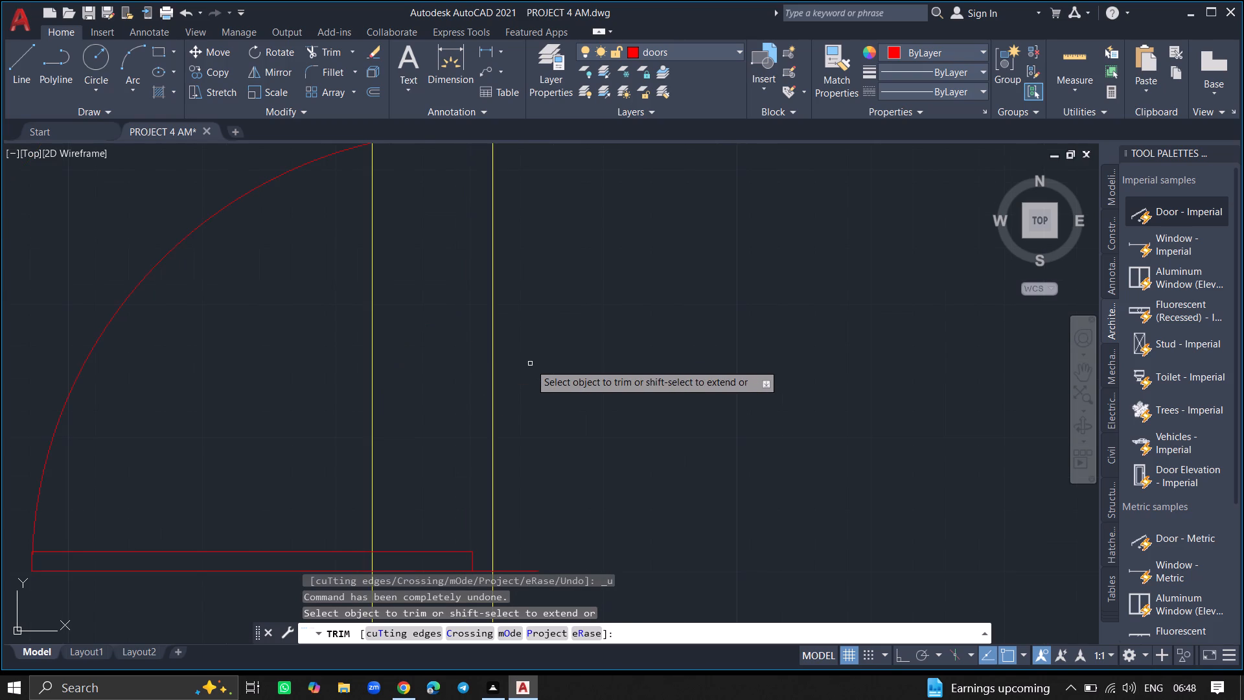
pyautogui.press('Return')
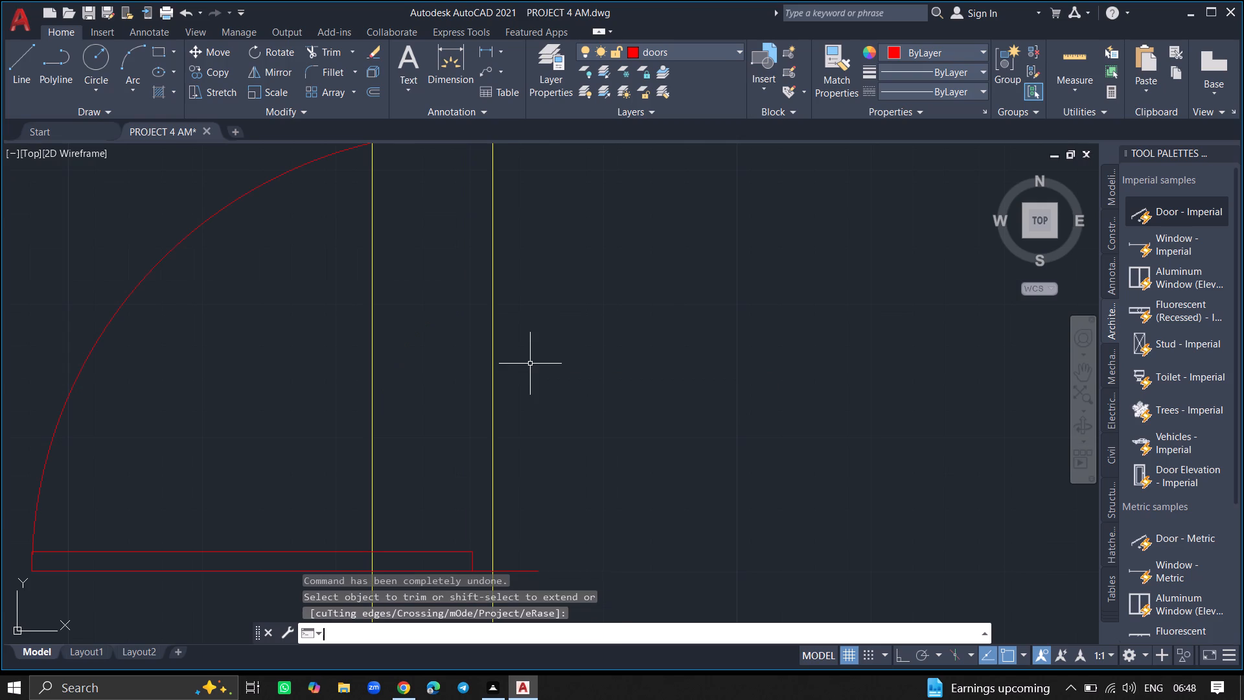
# Trim both right exterior wall lines within the opening of the new door in the central space.
pyautogui.keyDown('ctrl'); pyautogui.scroll(-5, 530, 364); pyautogui.keyUp('ctrl')
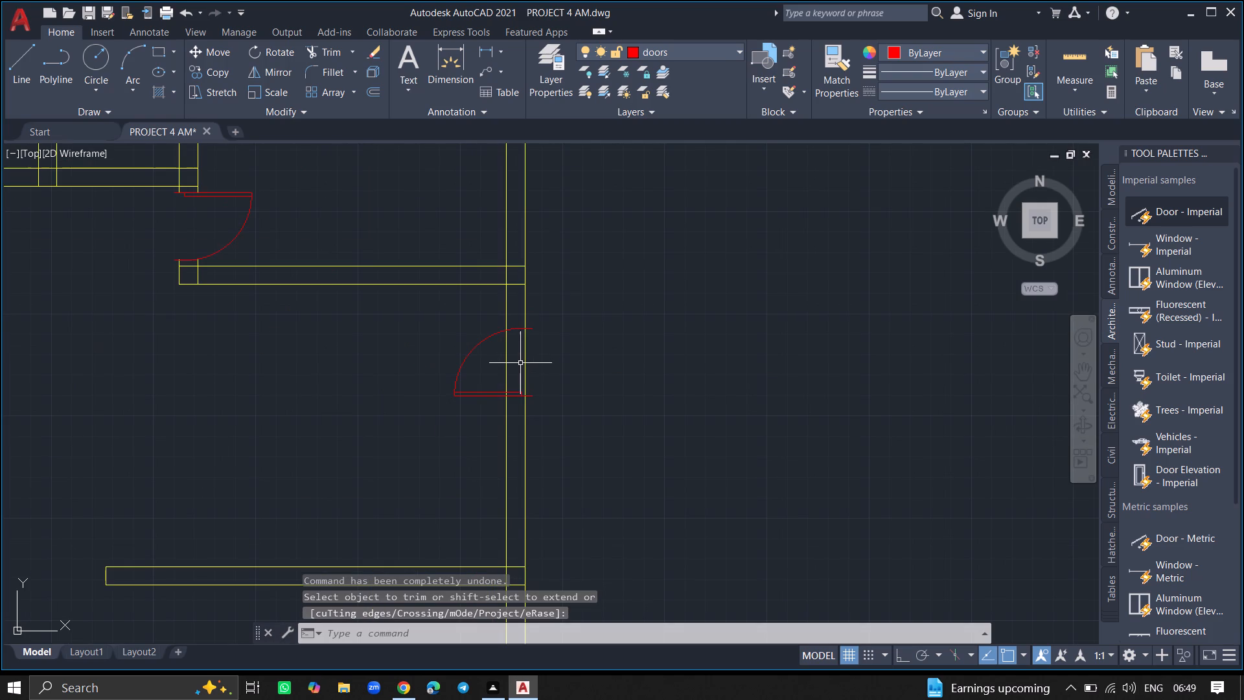
pyautogui.write('TR')
pyautogui.write('IM')
pyautogui.press('Return')
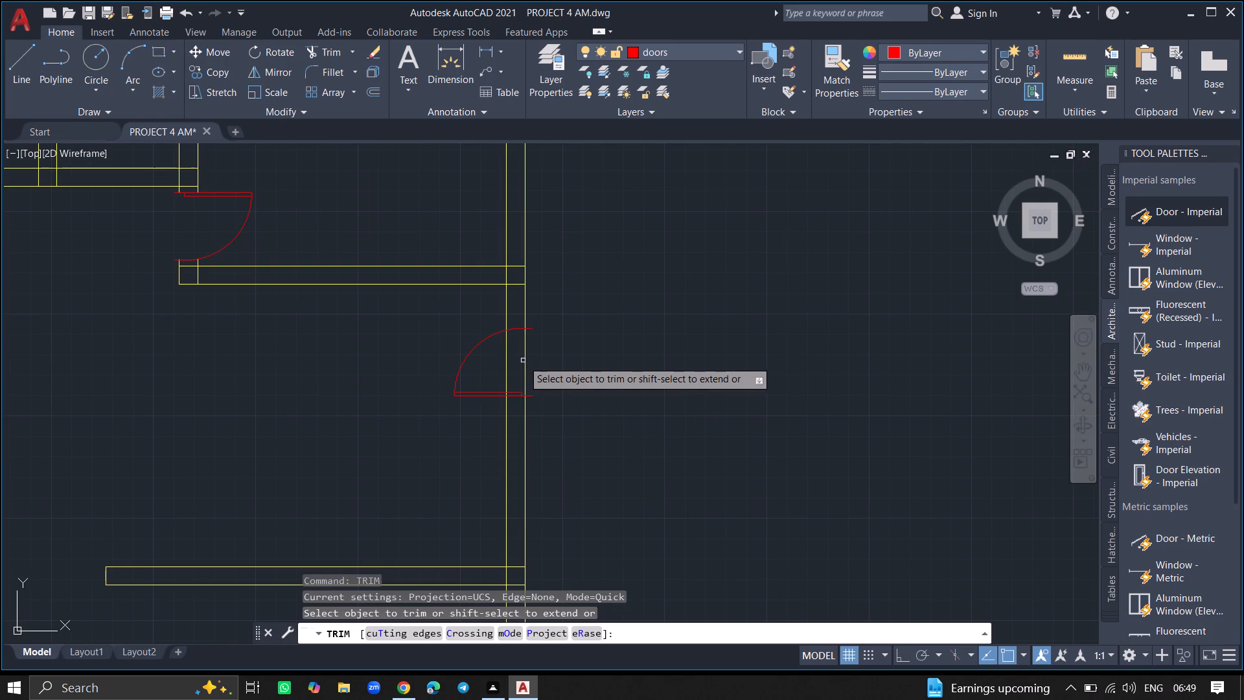
pyautogui.click(524, 360)
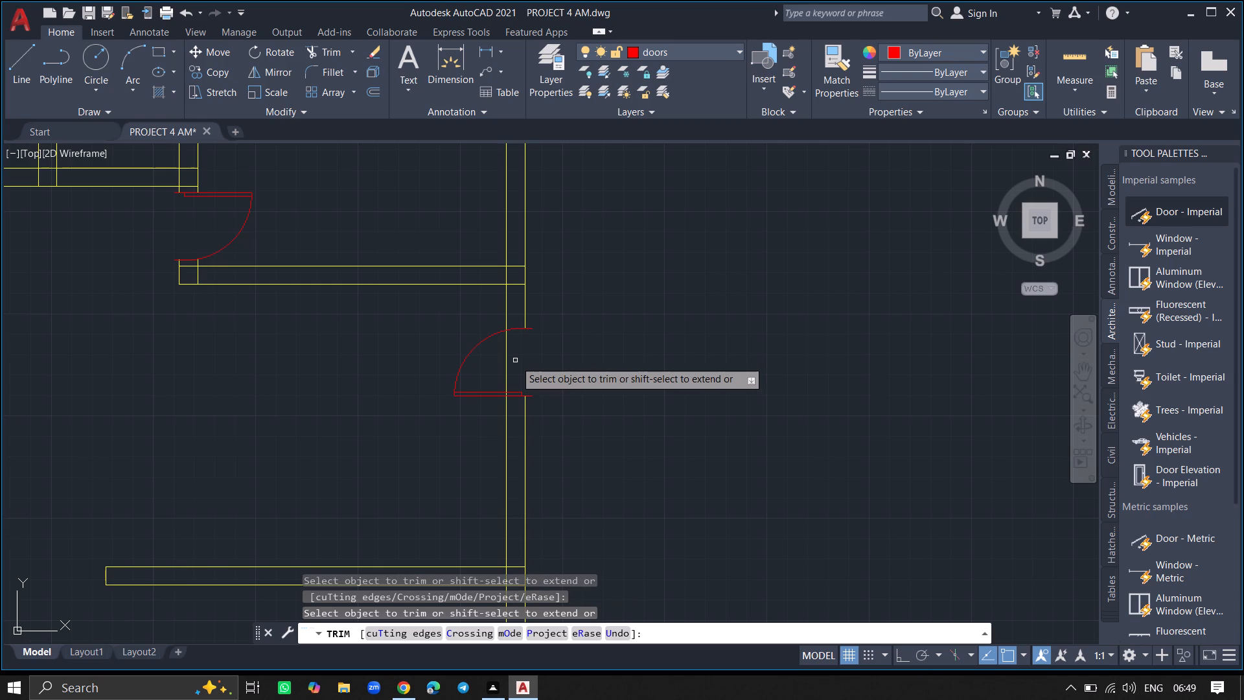
pyautogui.click(507, 360)
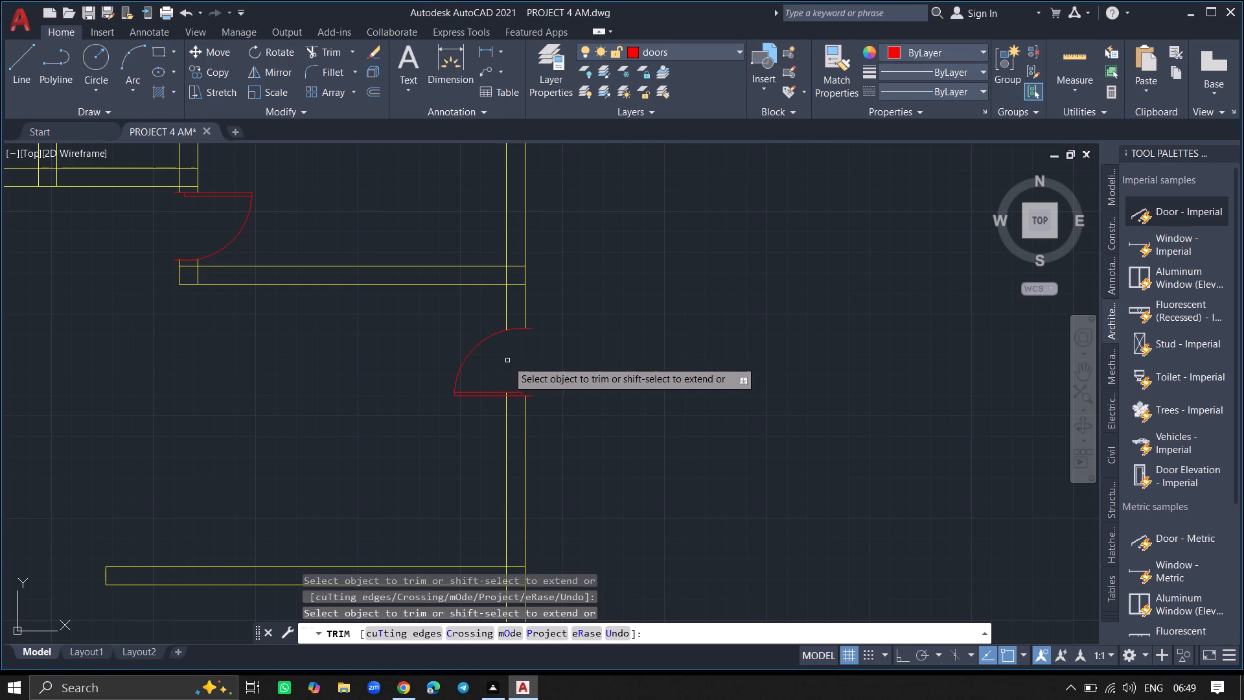
pyautogui.press('Return')
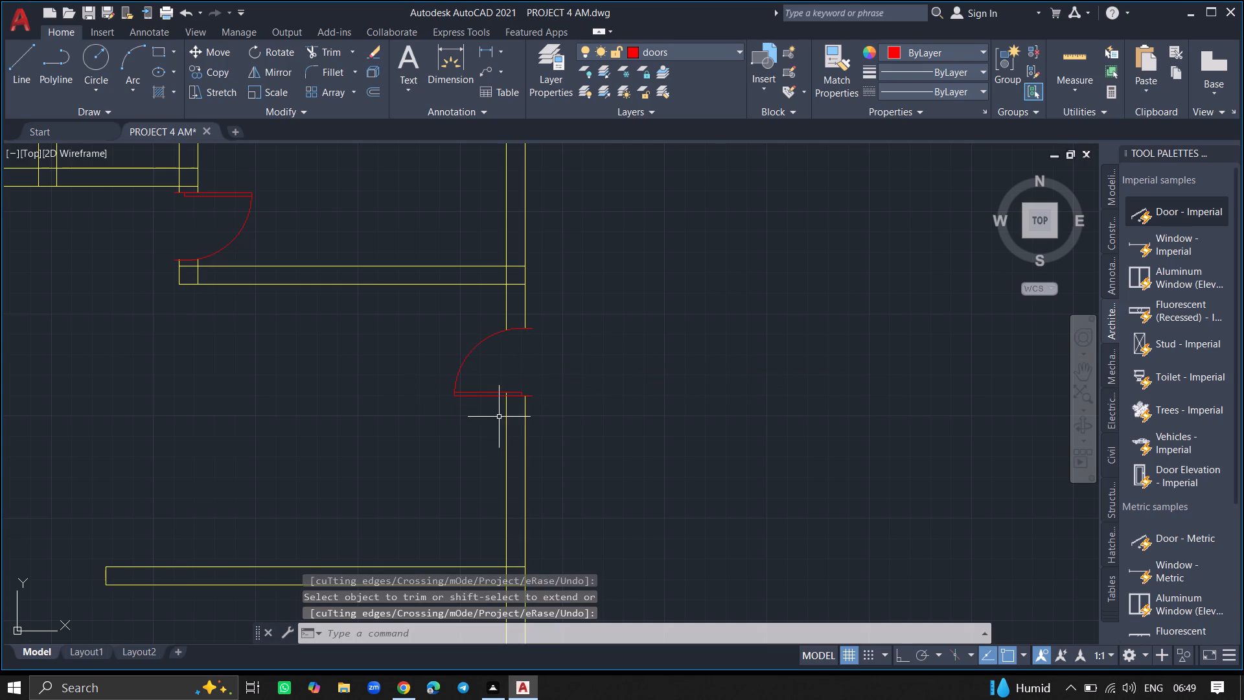
# Trim the leftover stub of the inner wall line that crosses the same door's leaf.
pyautogui.keyDown('ctrl'); pyautogui.scroll(5, 507, 397); pyautogui.keyUp('ctrl')
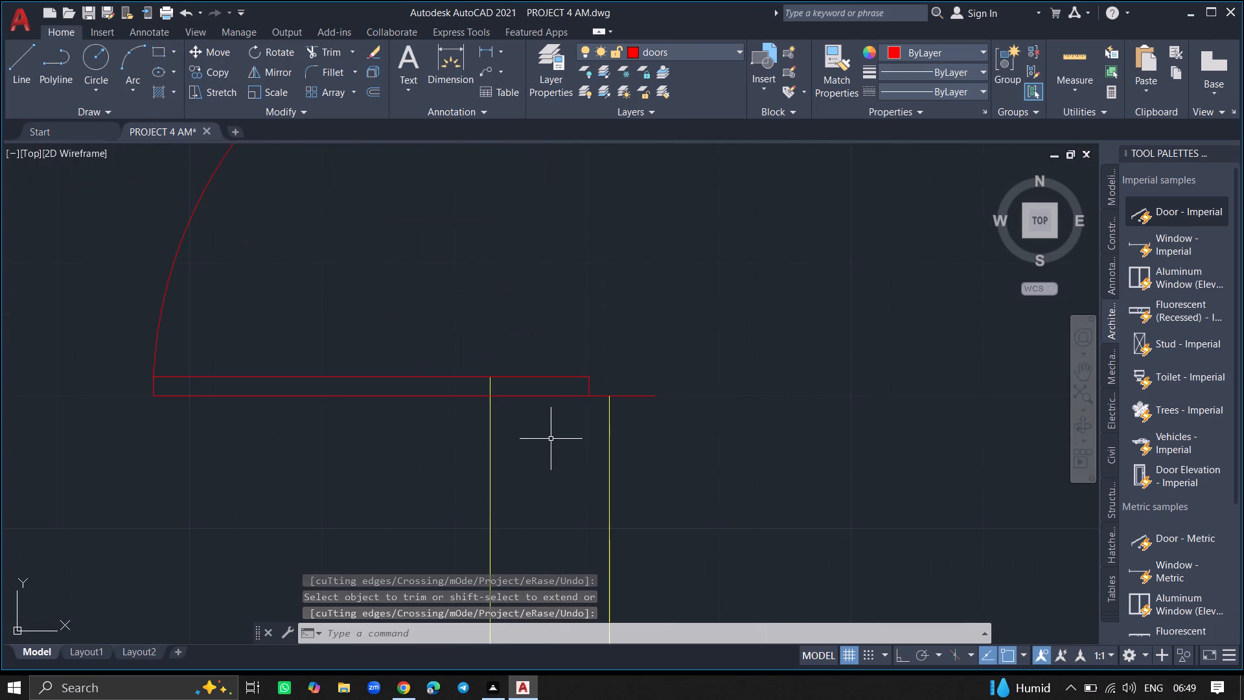
pyautogui.write('TR')
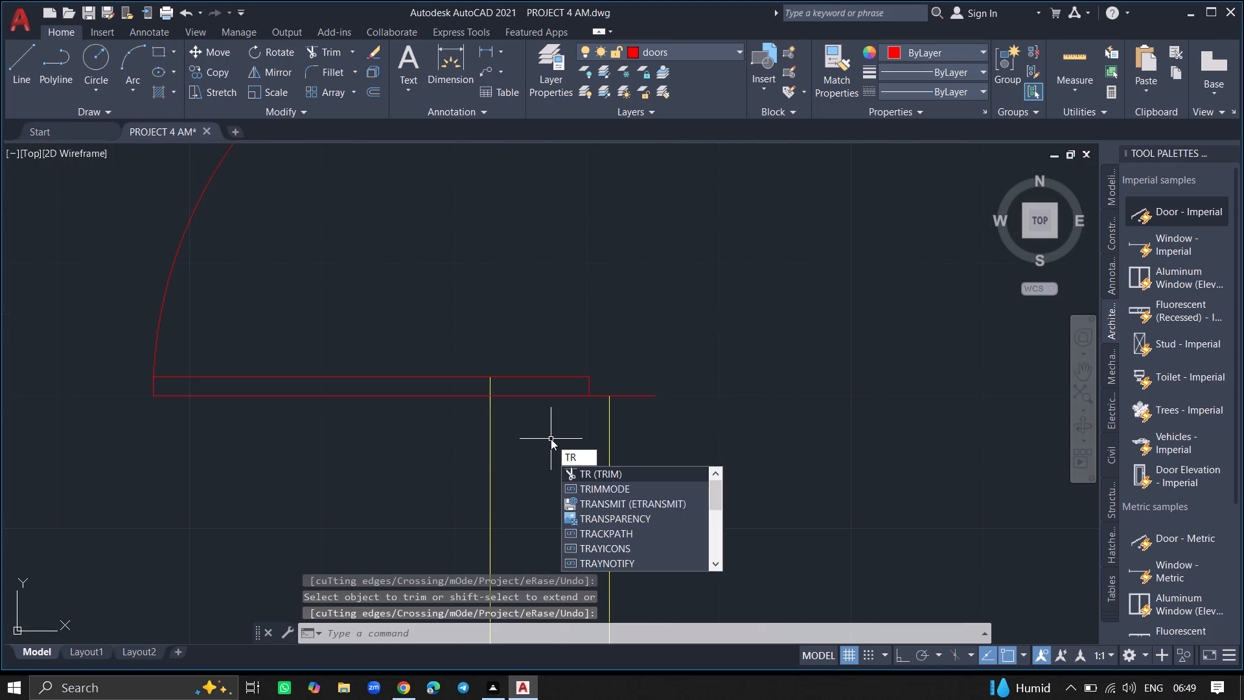
pyautogui.press('Return')
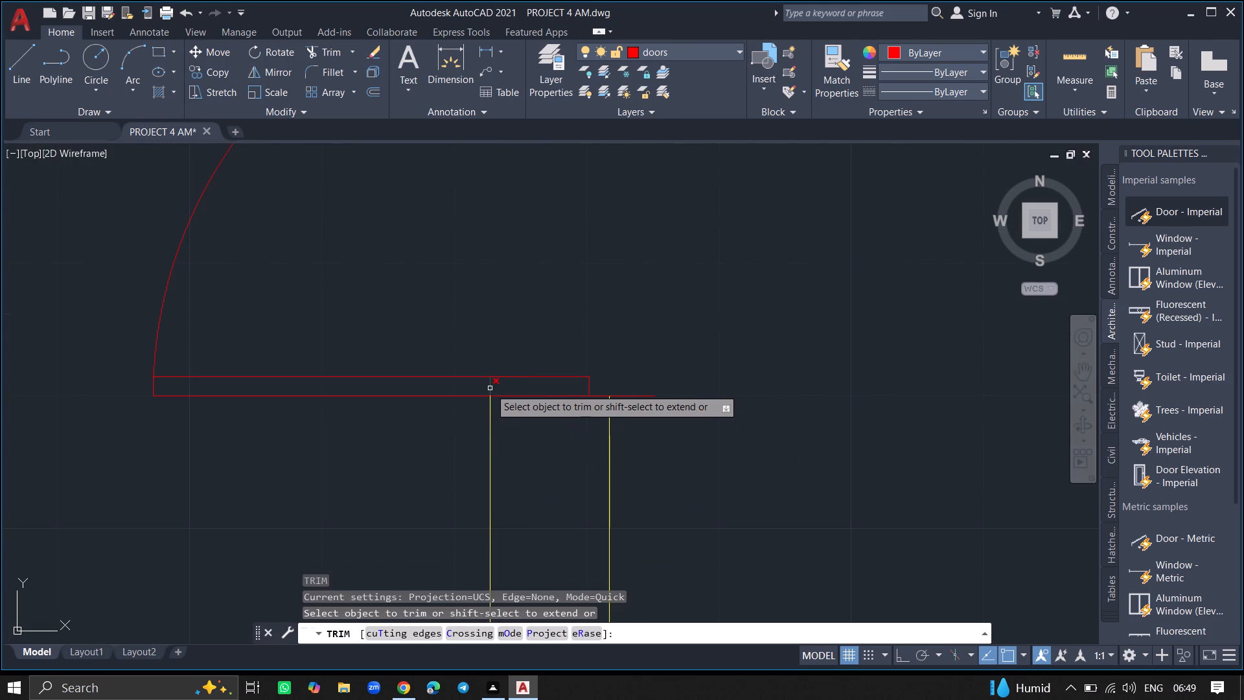
pyautogui.click(490, 388)
pyautogui.press('Return')
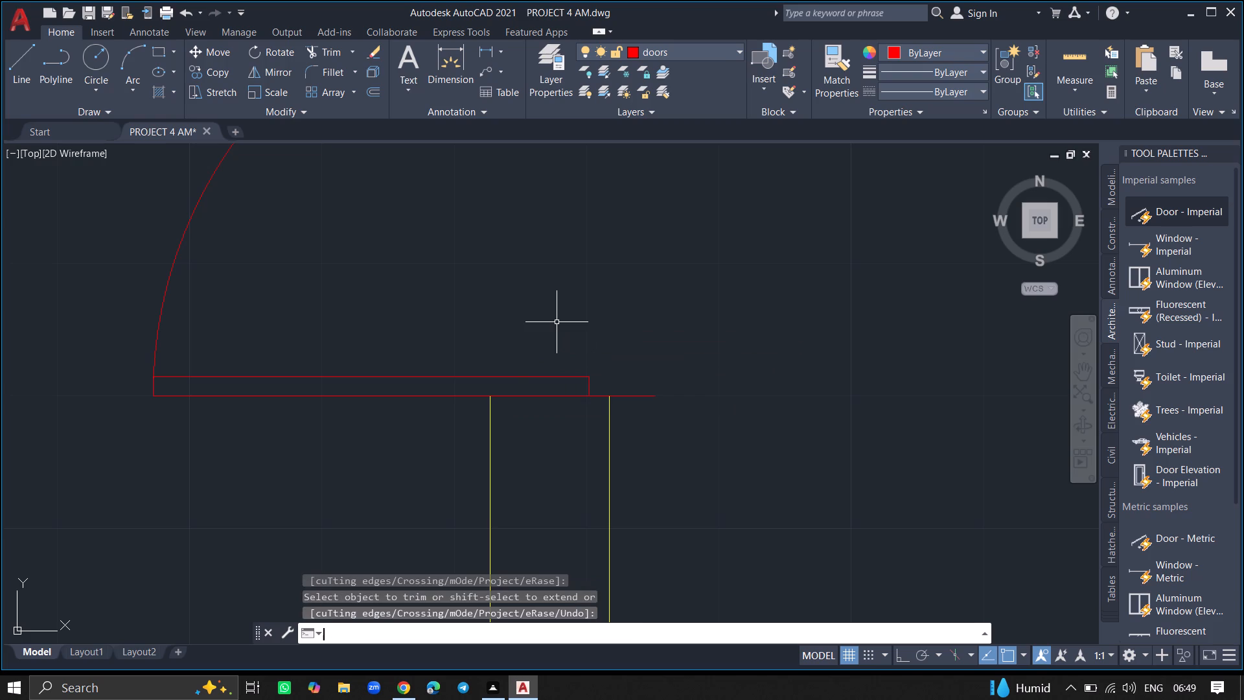
# Make the windows layer current.
pyautogui.keyDown('ctrl'); pyautogui.scroll(-4, 557, 322); pyautogui.keyUp('ctrl')
pyautogui.keyDown('ctrl'); pyautogui.scroll(-2, 410, 345); pyautogui.keyUp('ctrl')
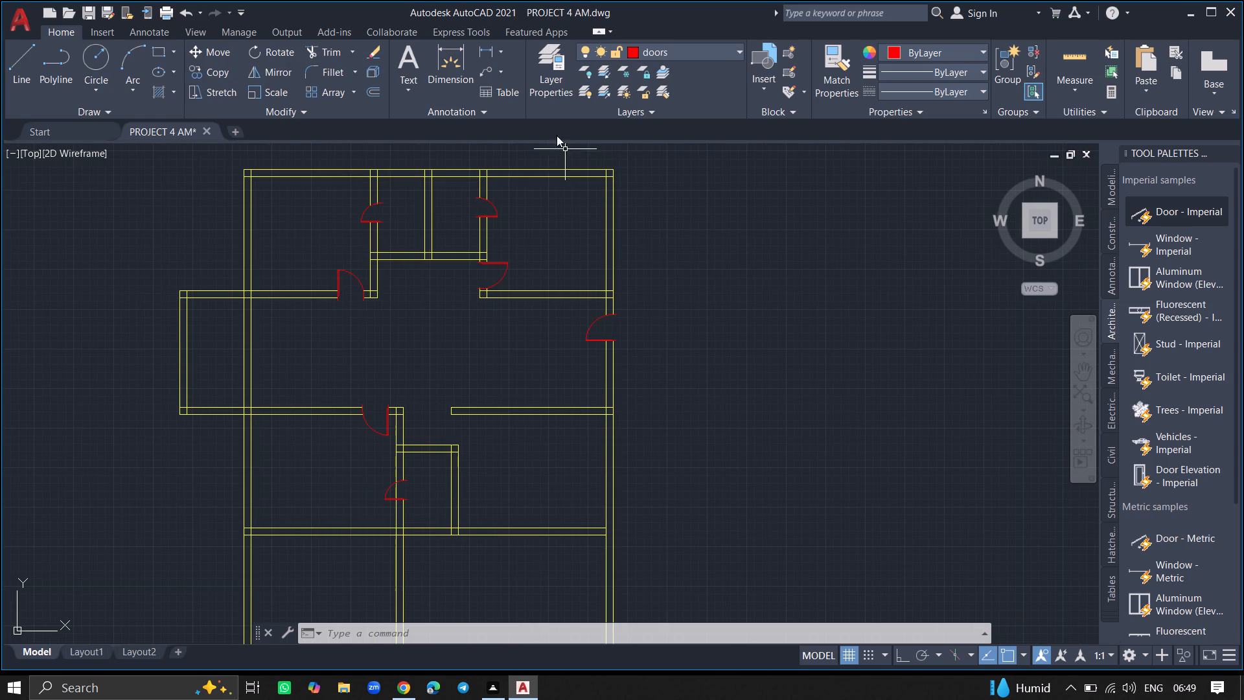
pyautogui.doubleClick(546, 86)
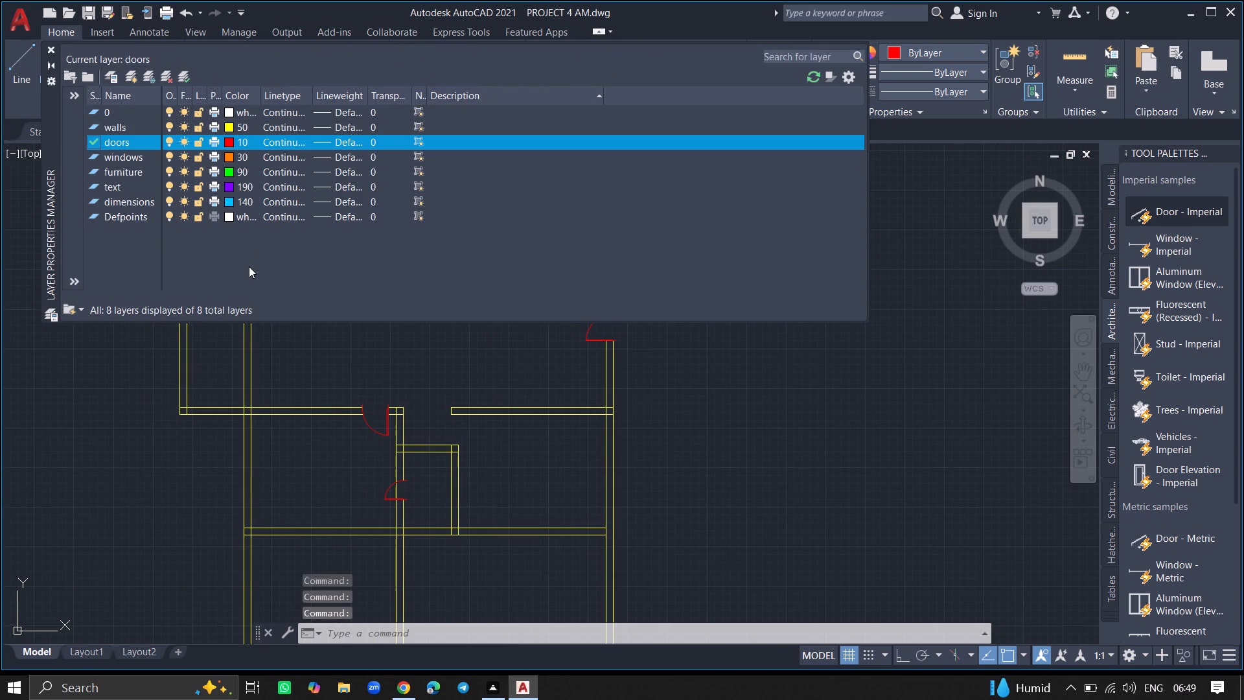
pyautogui.doubleClick(137, 156)
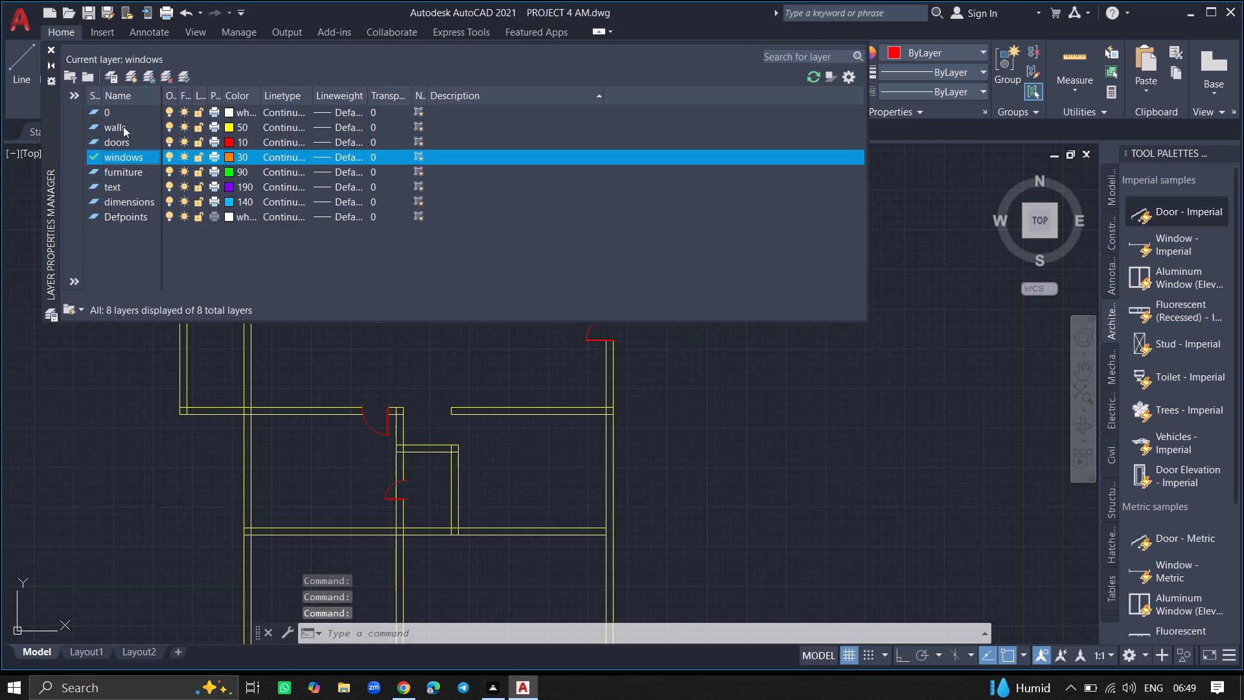
pyautogui.click(52, 47)
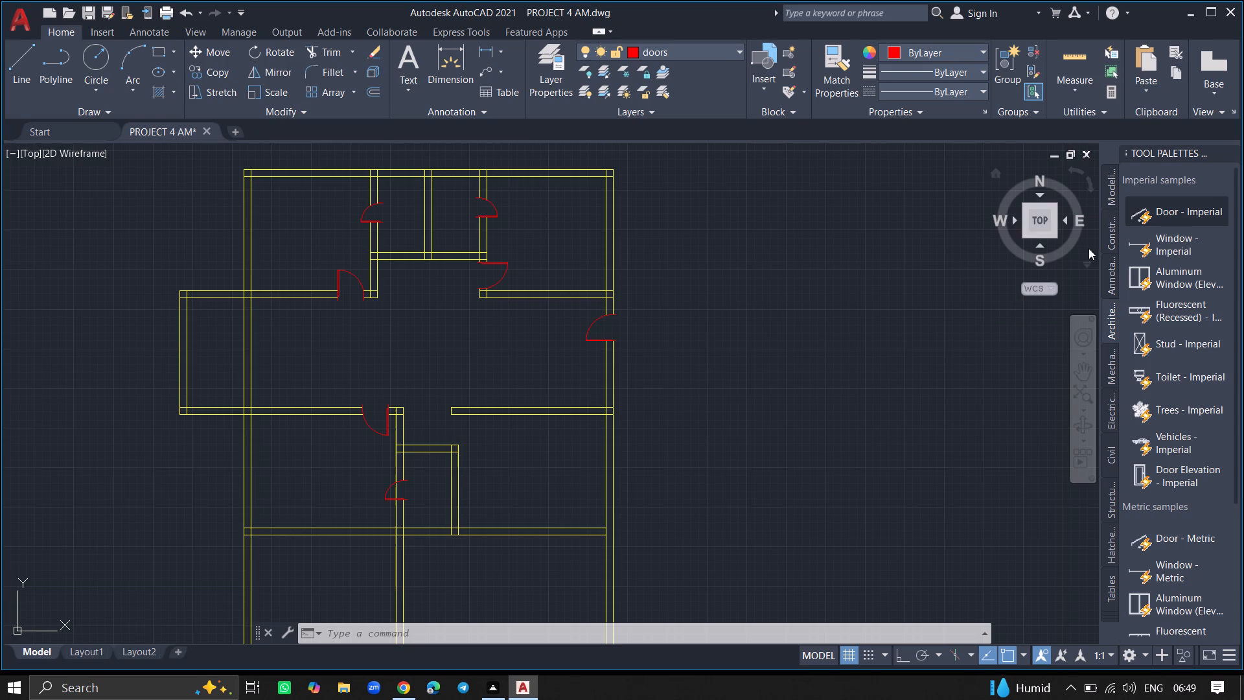
# Insert the Window - Imperial block in the open central space of the new plan.
pyautogui.click(1141, 243)
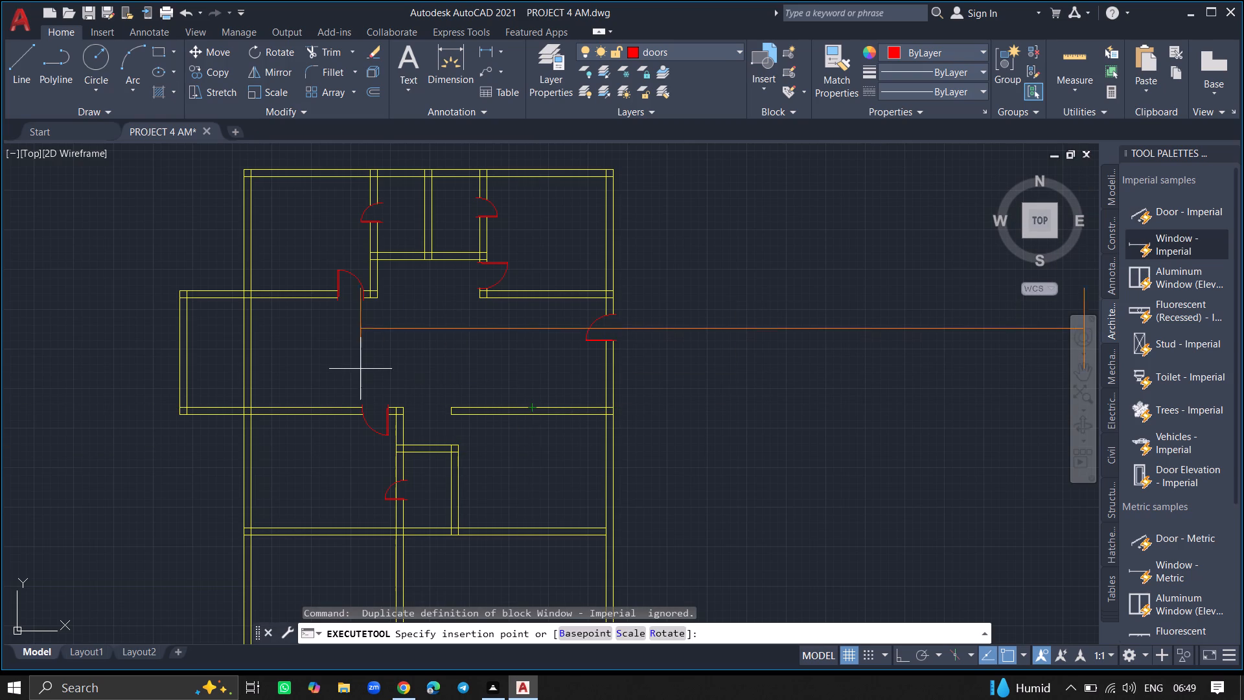
pyautogui.click(333, 362)
# Scale the inserted window down freehand about a point on its end line, to fit the plan's walls.
pyautogui.click(333, 352)
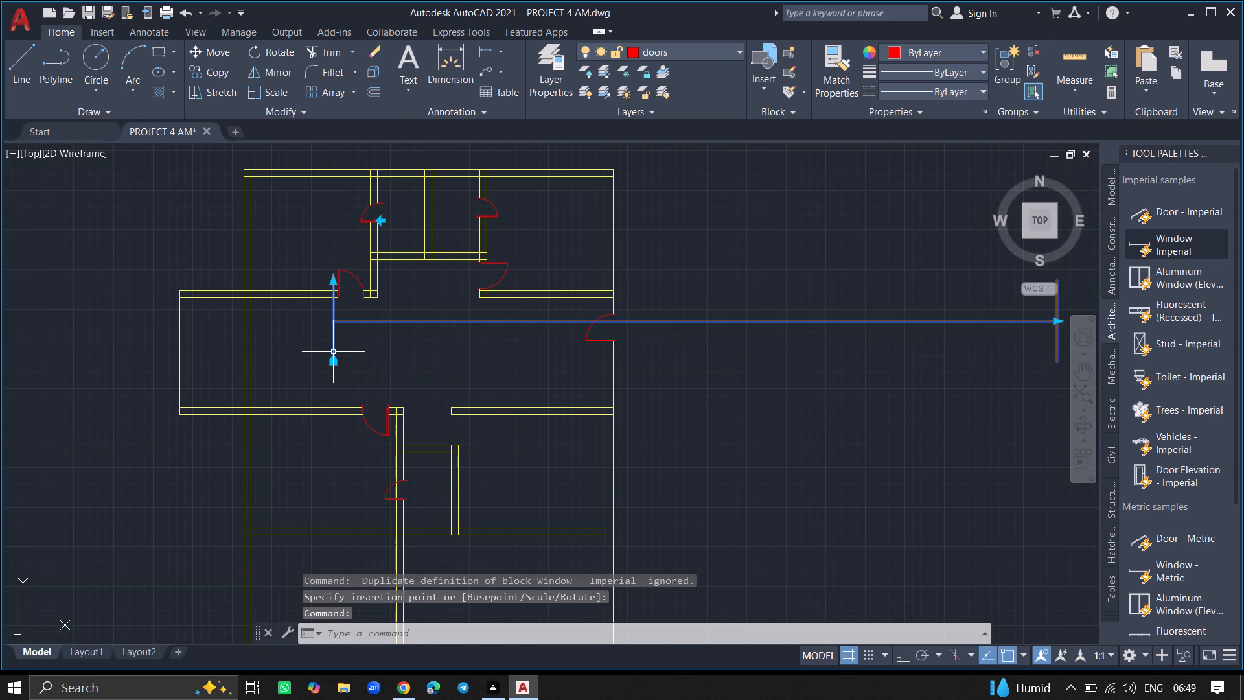
pyautogui.write('SC')
pyautogui.press('Return')
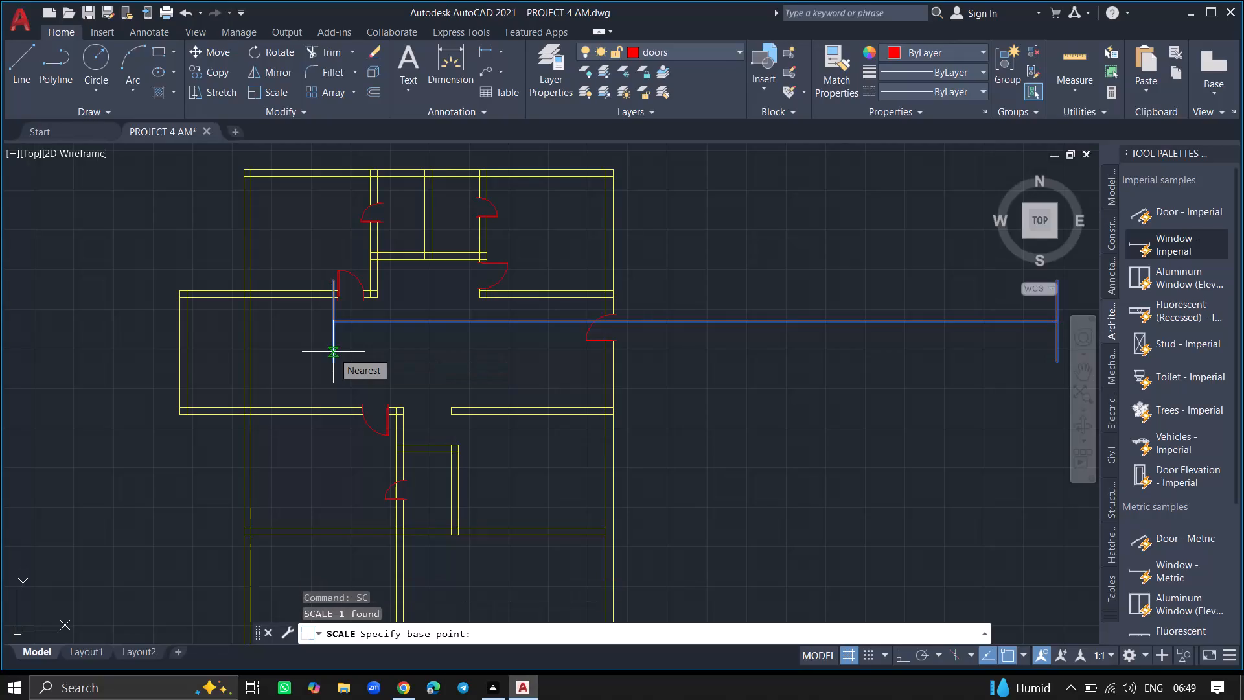
pyautogui.click(333, 352)
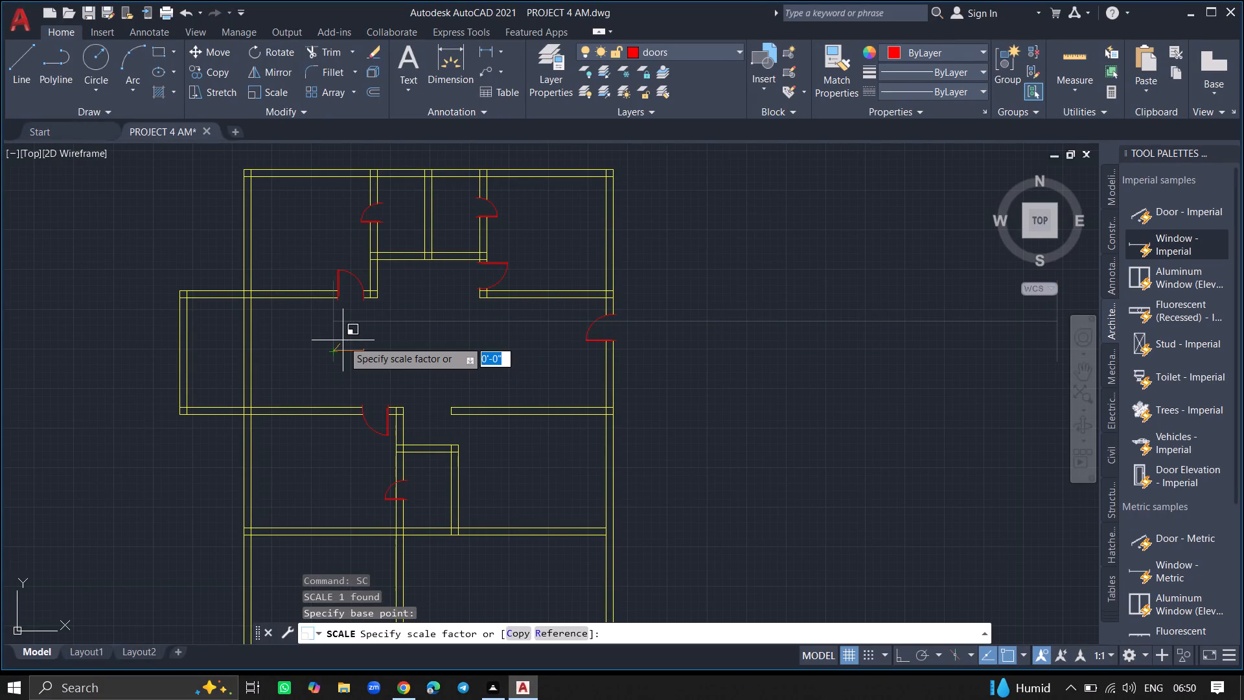
pyautogui.keyDown('ctrl'); pyautogui.scroll(2, 343, 340); pyautogui.keyUp('ctrl')
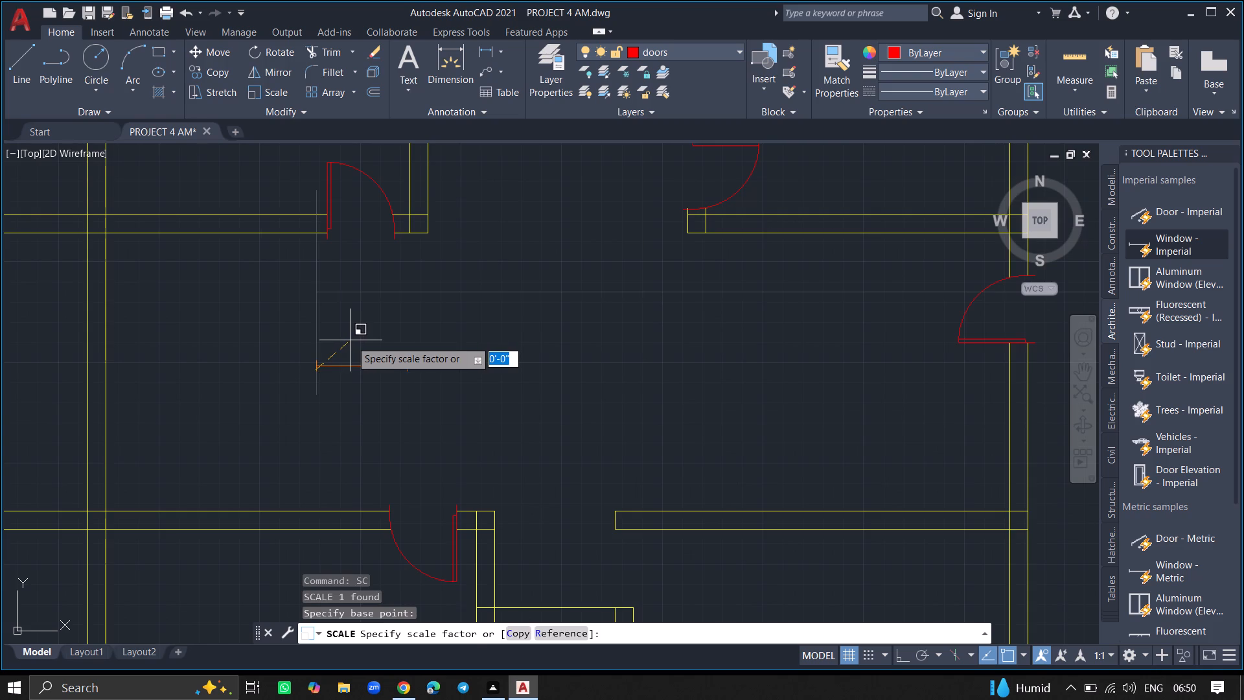
pyautogui.click(351, 340)
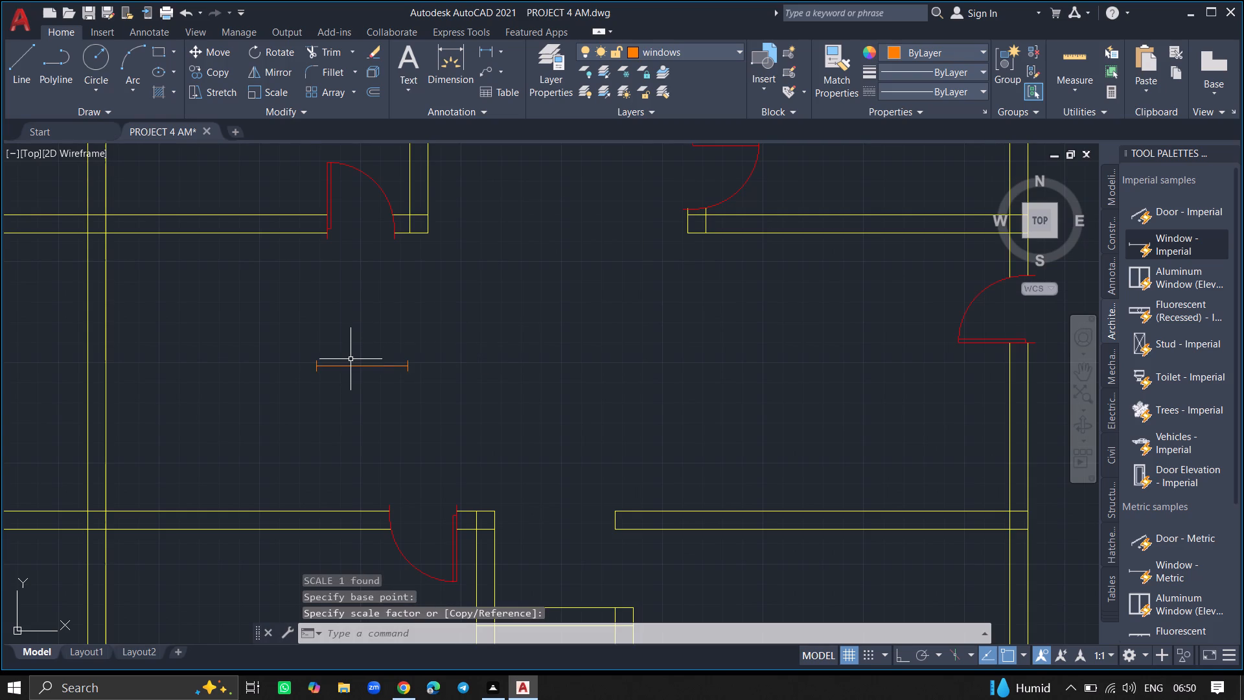
# Move the scaled window about 19'-4" up into the top exterior wall of the upper-left room, between the two wall lines.
pyautogui.click(351, 365)
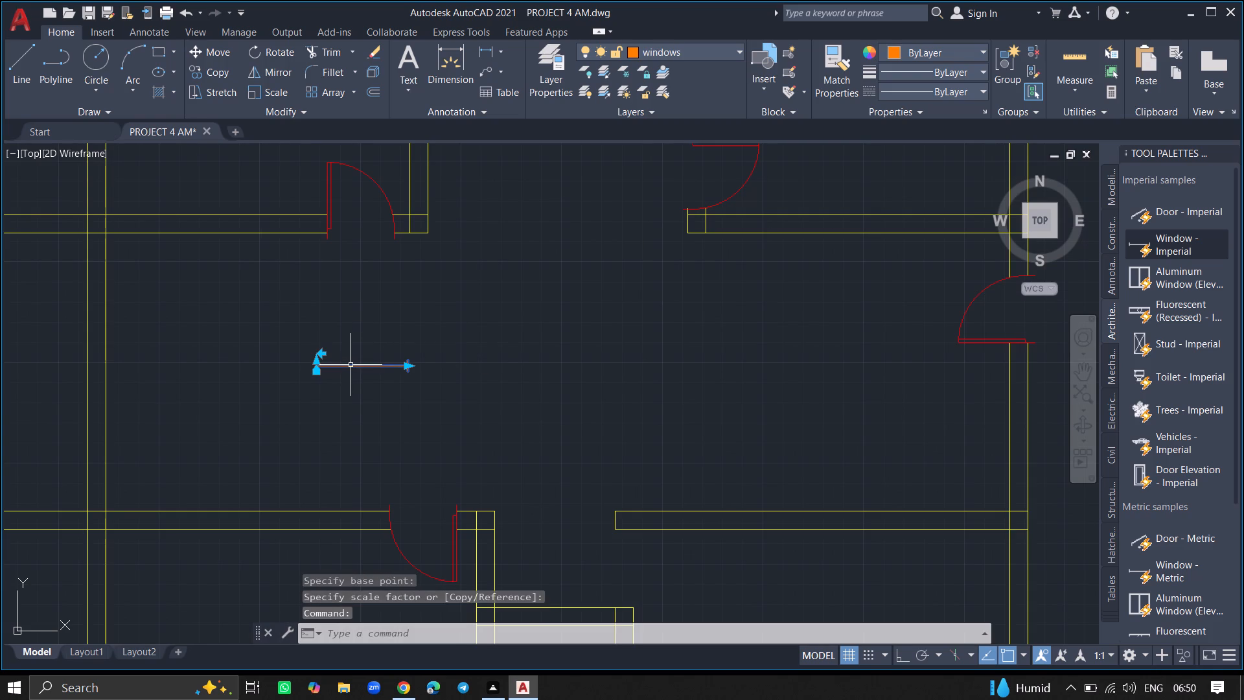
pyautogui.write('MOVE')
pyautogui.press('Return')
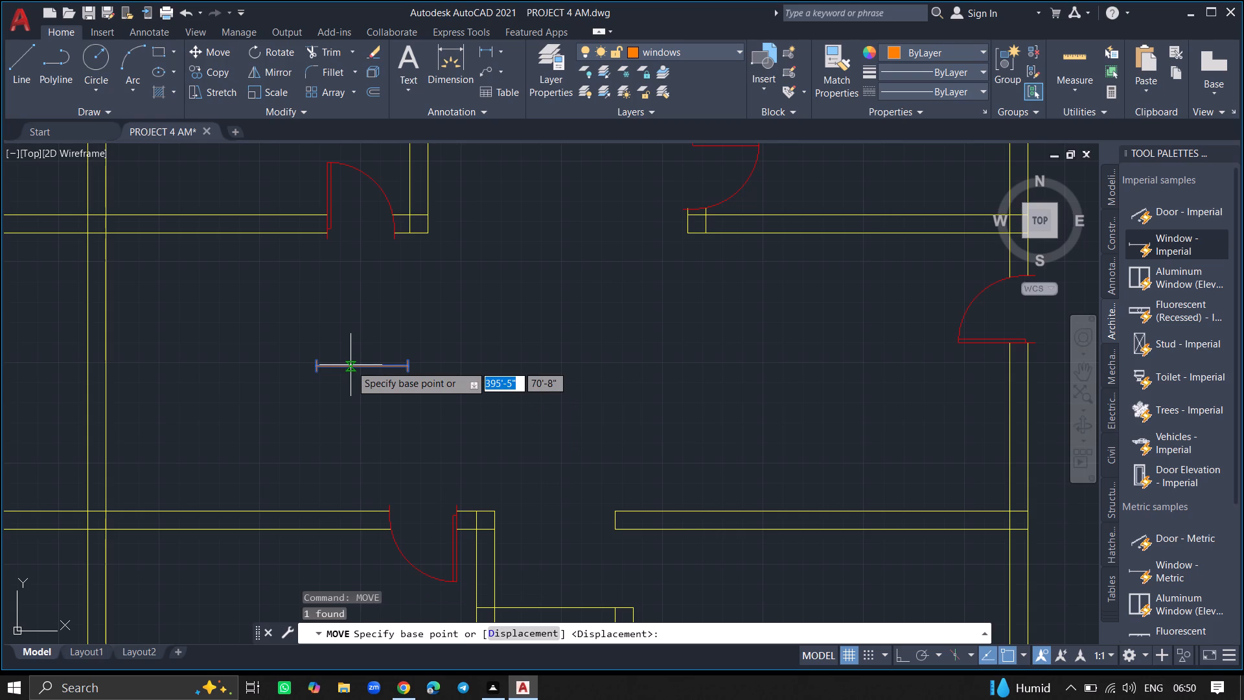
pyautogui.click(351, 365)
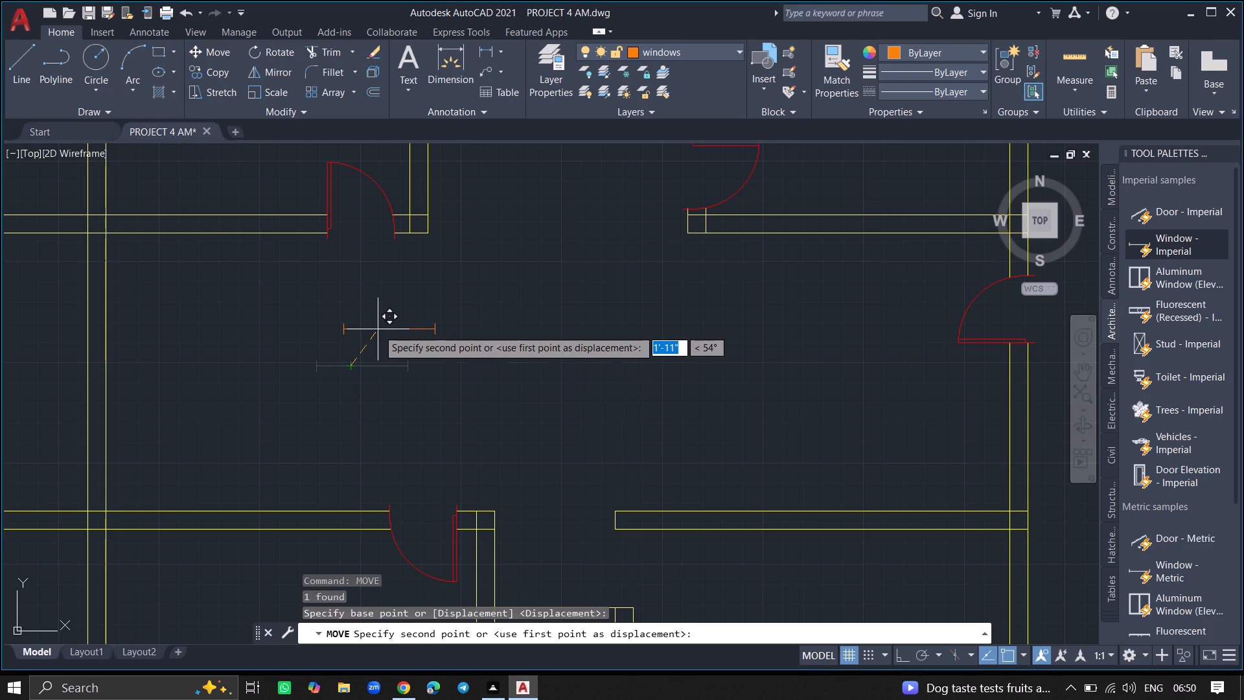
pyautogui.keyDown('ctrl'); pyautogui.scroll(-3, 378, 329); pyautogui.keyUp('ctrl')
pyautogui.keyDown('ctrl'); pyautogui.scroll(2, 340, 222); pyautogui.keyUp('ctrl')
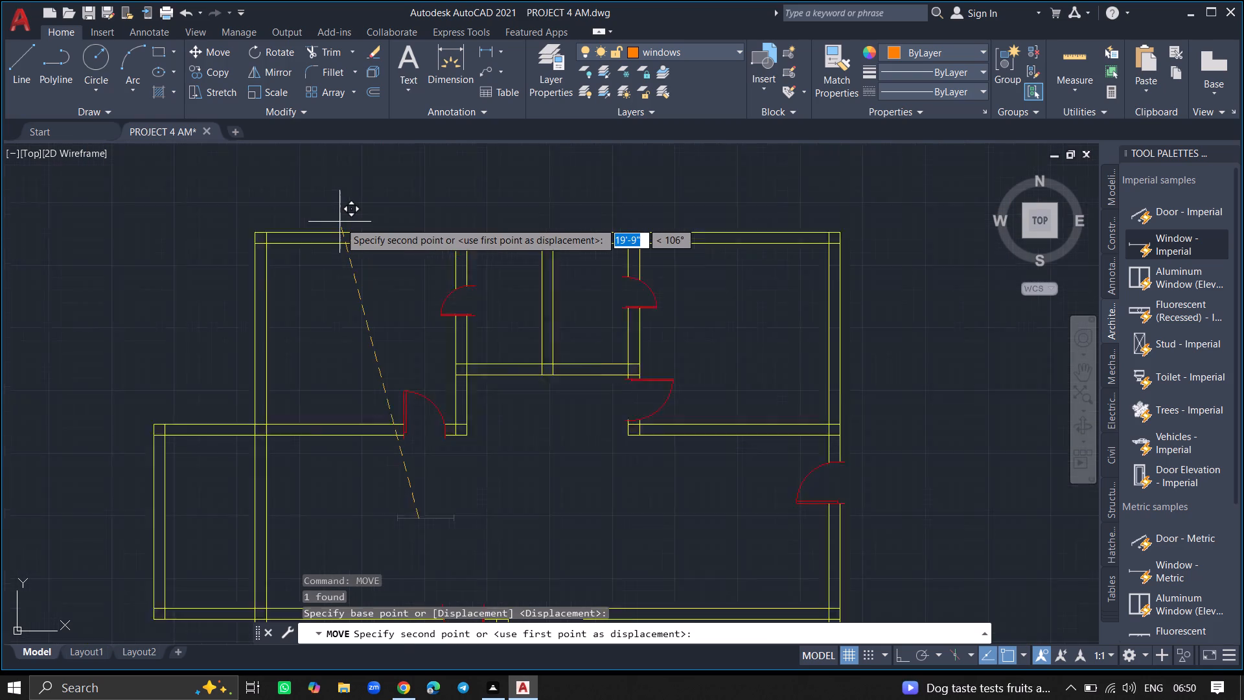
pyautogui.keyDown('ctrl'); pyautogui.scroll(2, 340, 222); pyautogui.keyUp('ctrl')
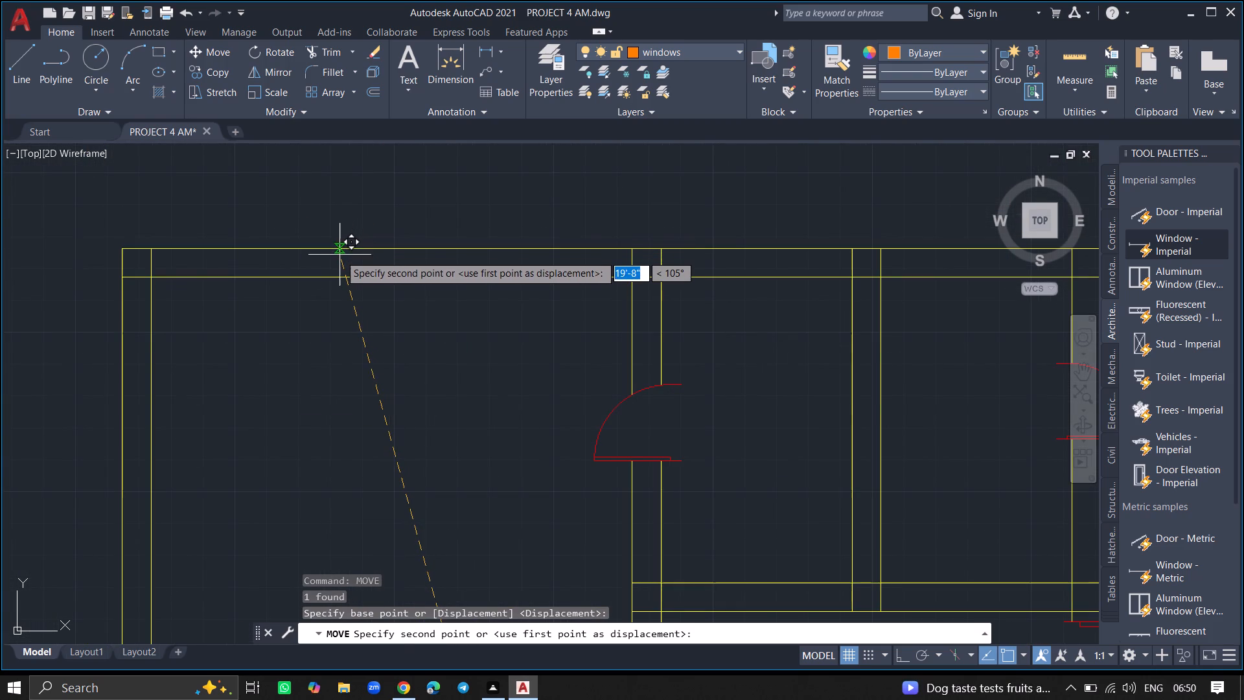
pyautogui.keyDown('ctrl'); pyautogui.scroll(1, 340, 258); pyautogui.keyUp('ctrl')
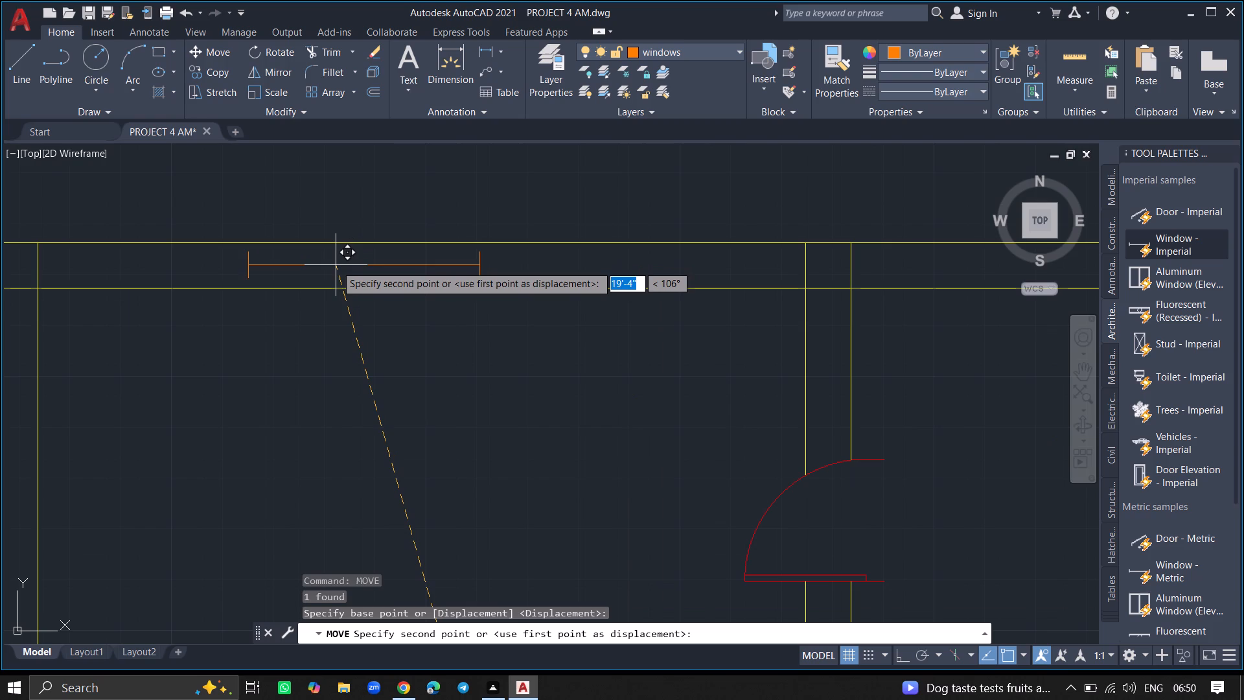
pyautogui.click(332, 264)
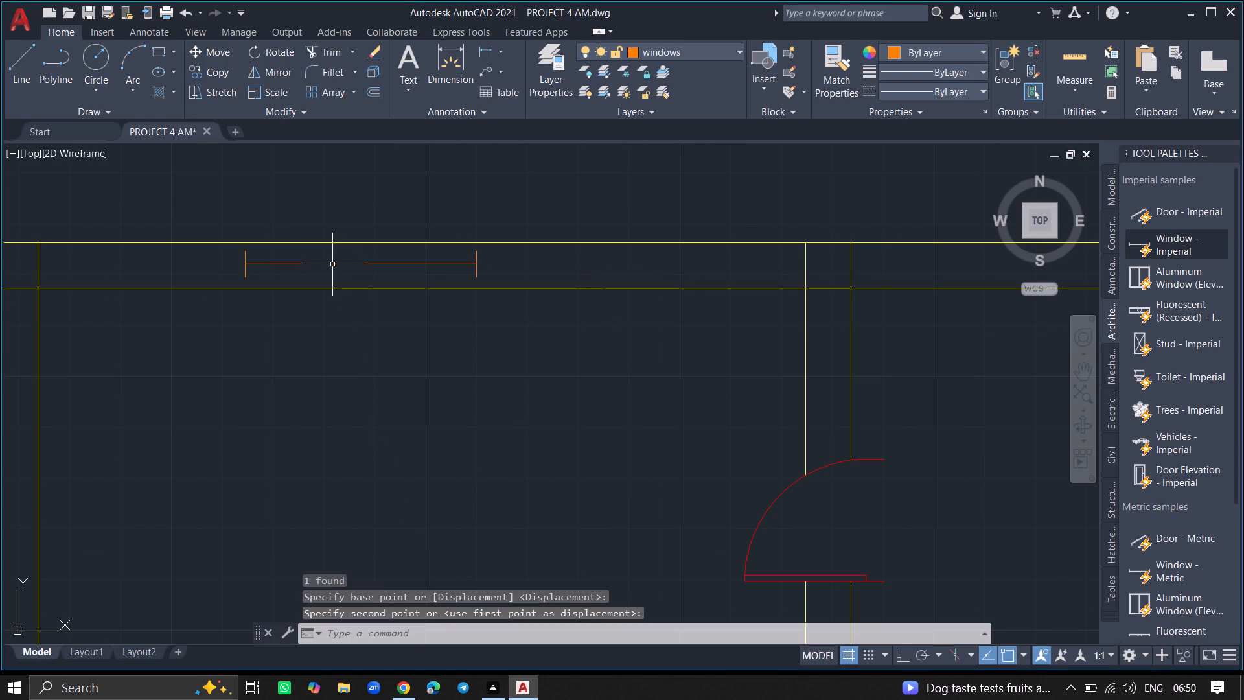
# Copy the window 26'-0" horizontally along the top exterior wall to the upper-right room.
pyautogui.click(332, 264)
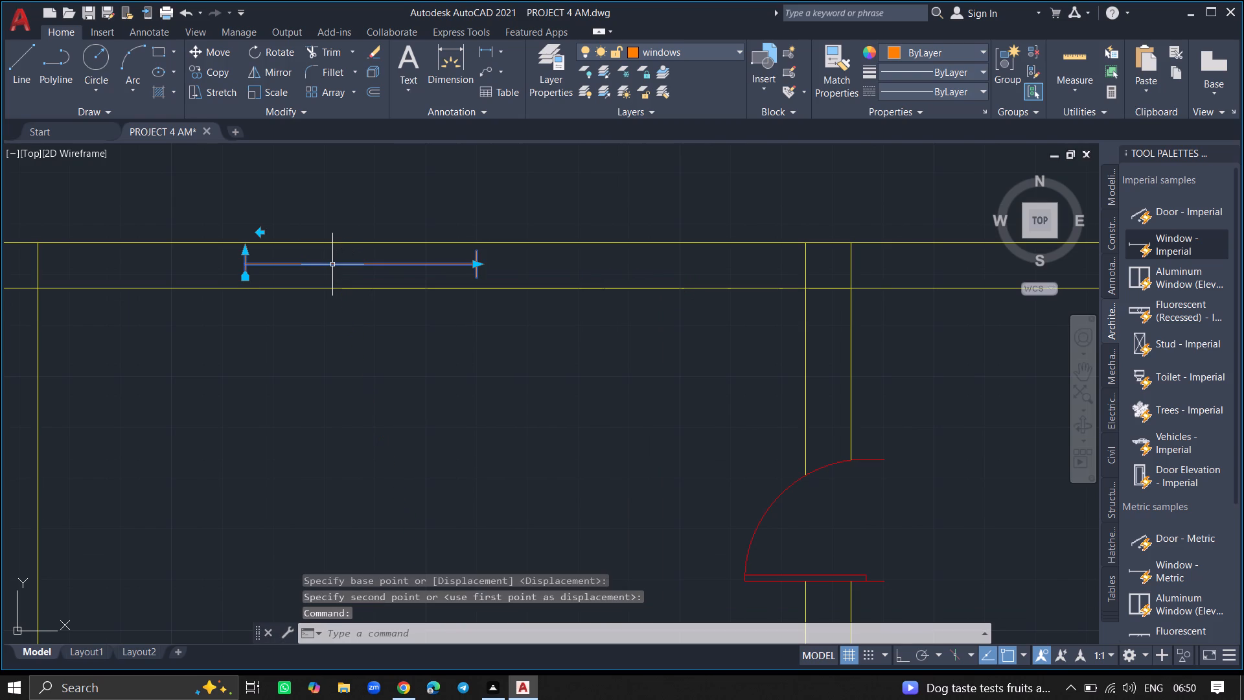
pyautogui.write('COP')
pyautogui.press('y')
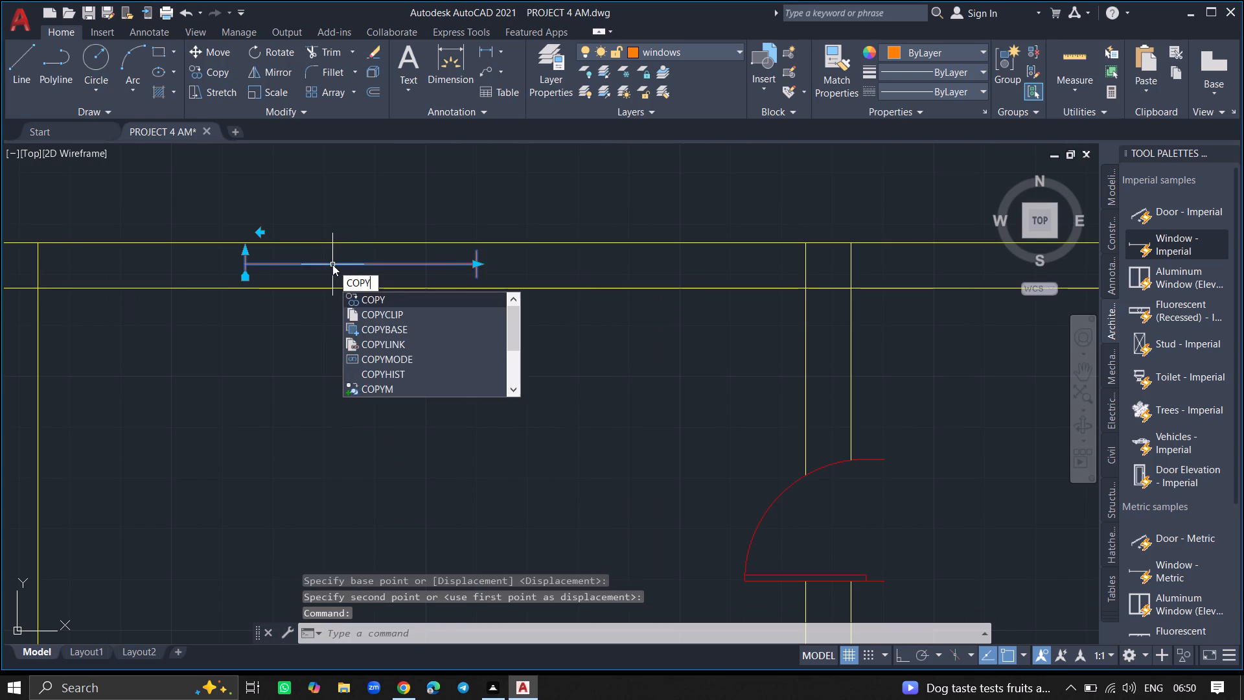
pyautogui.press('Return')
pyautogui.click(332, 264)
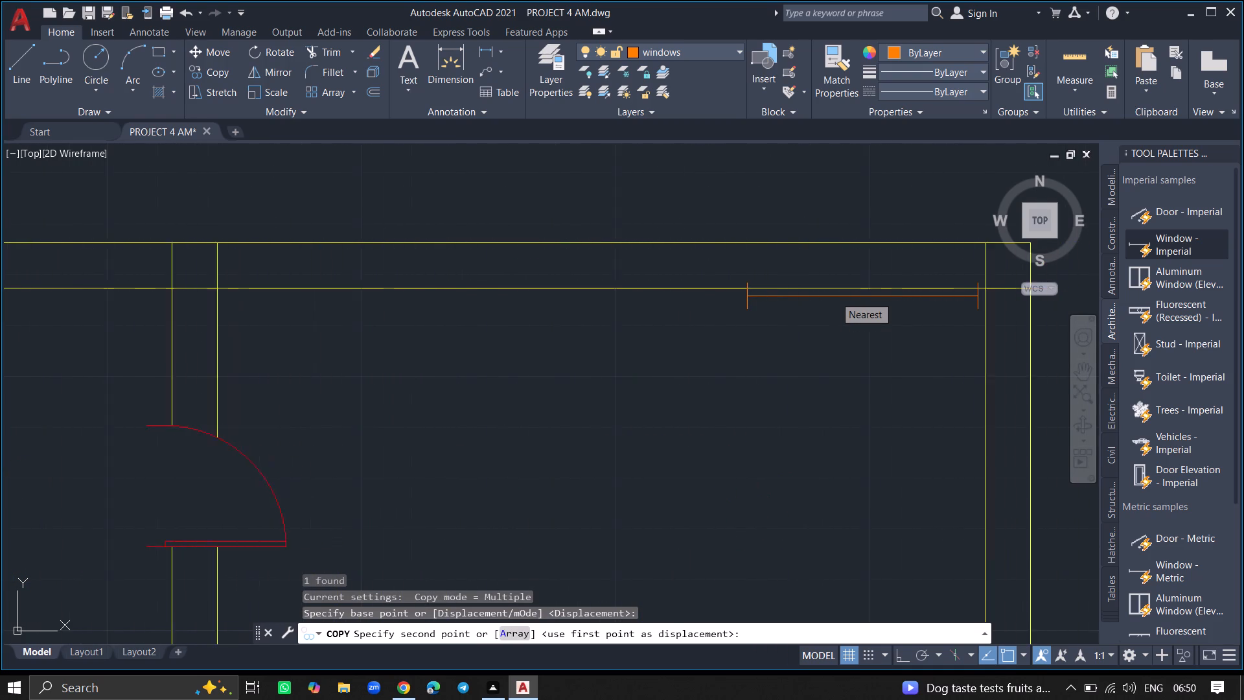
pyautogui.keyDown('ctrl'); pyautogui.scroll(-2, 835, 296); pyautogui.keyUp('ctrl')
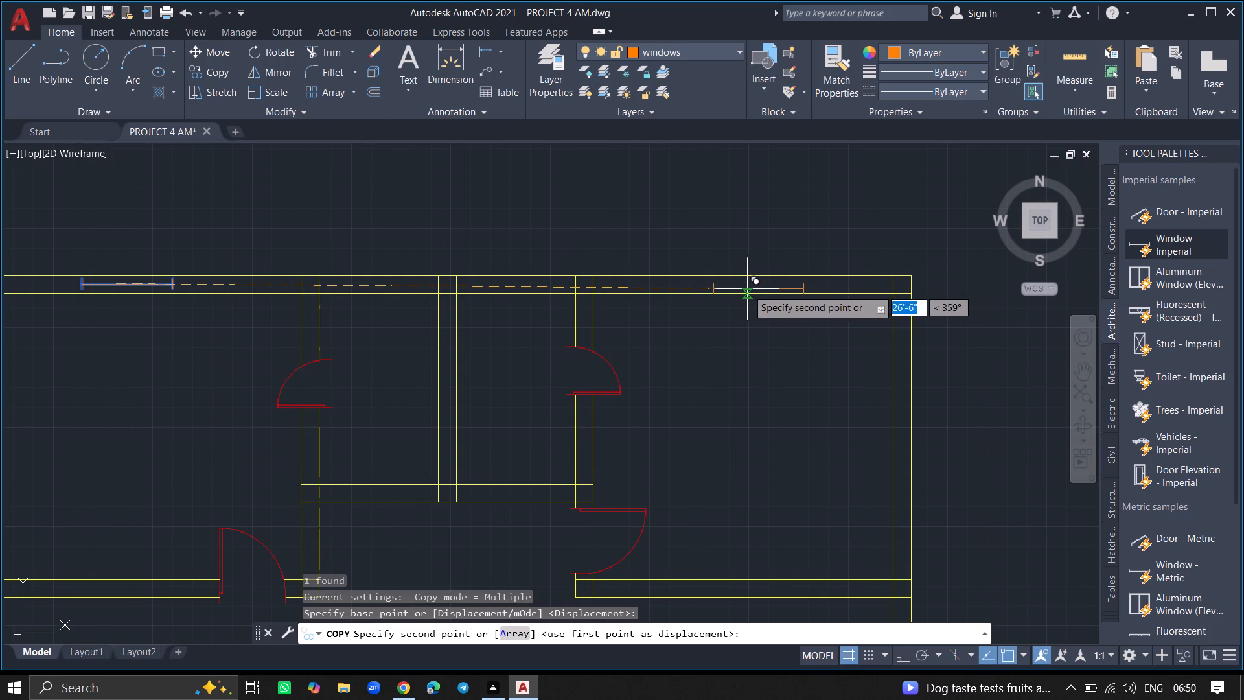
pyautogui.keyDown('ctrl'); pyautogui.scroll(4, 739, 284); pyautogui.keyUp('ctrl')
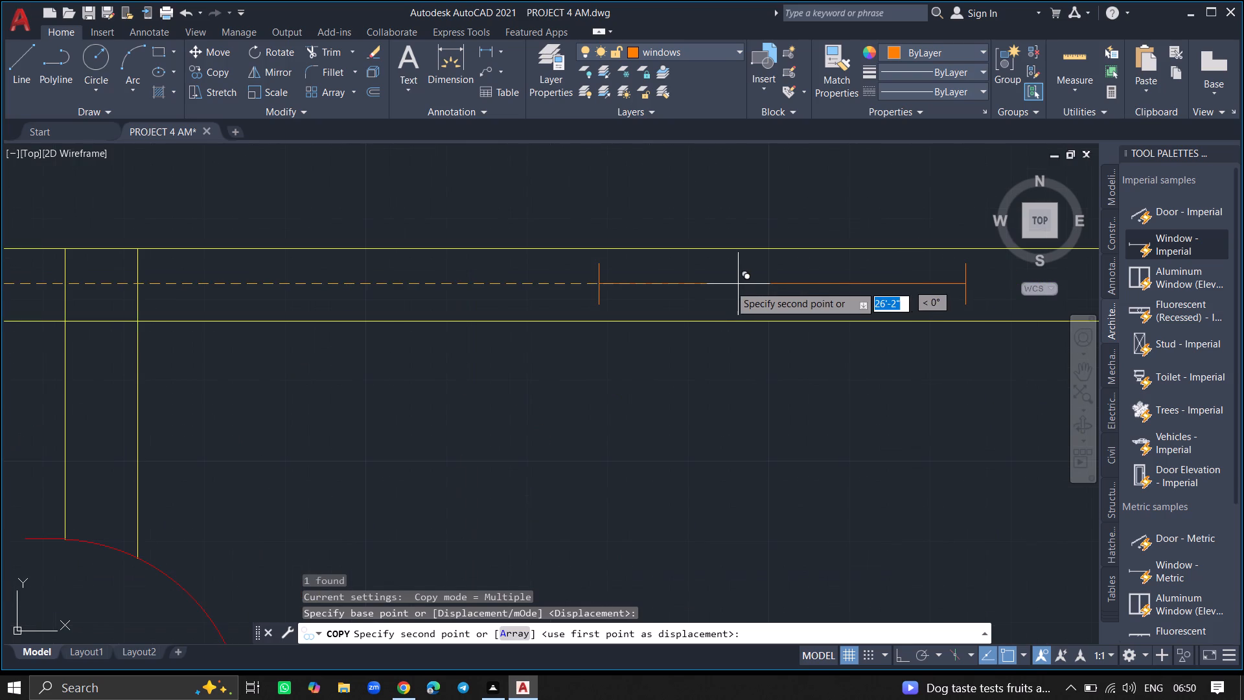
pyautogui.keyDown('ctrl'); pyautogui.scroll(-3, 717, 288); pyautogui.keyUp('ctrl')
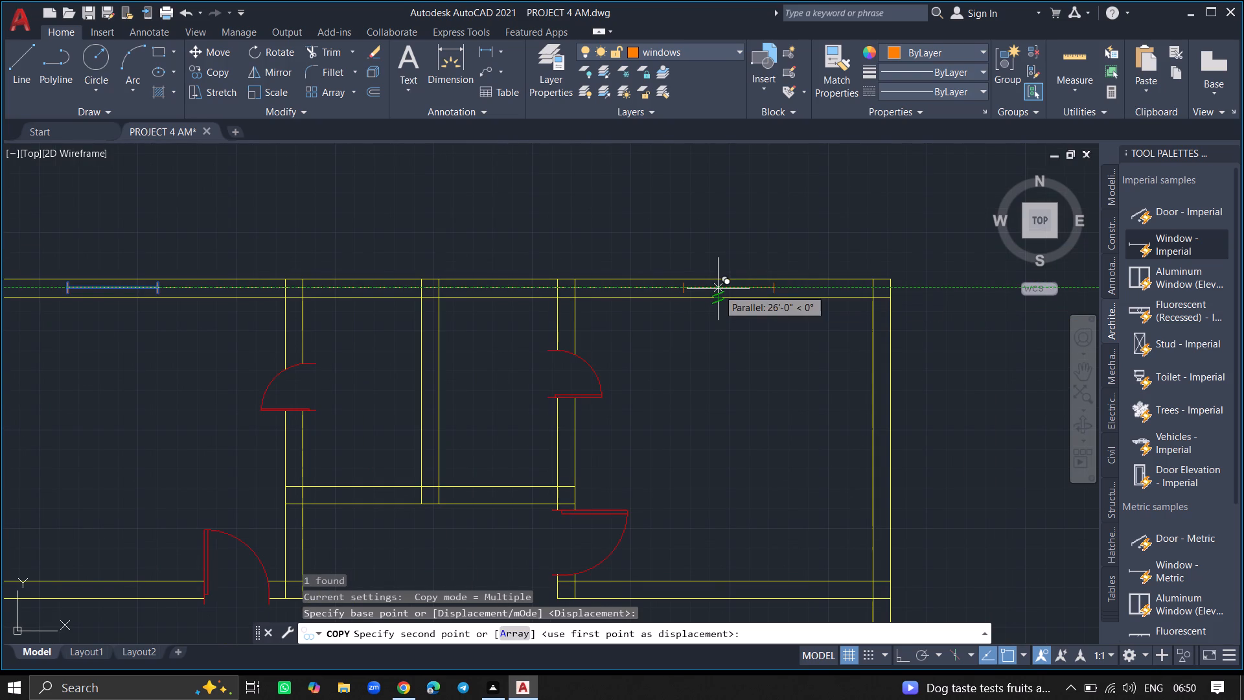
pyautogui.click(718, 289)
# Place another window copy in the bottom wall of the lower-left bedroom, between the wall lines, about 38'-2" below the original.
pyautogui.keyDown('ctrl'); pyautogui.scroll(-3, 674, 391); pyautogui.keyUp('ctrl')
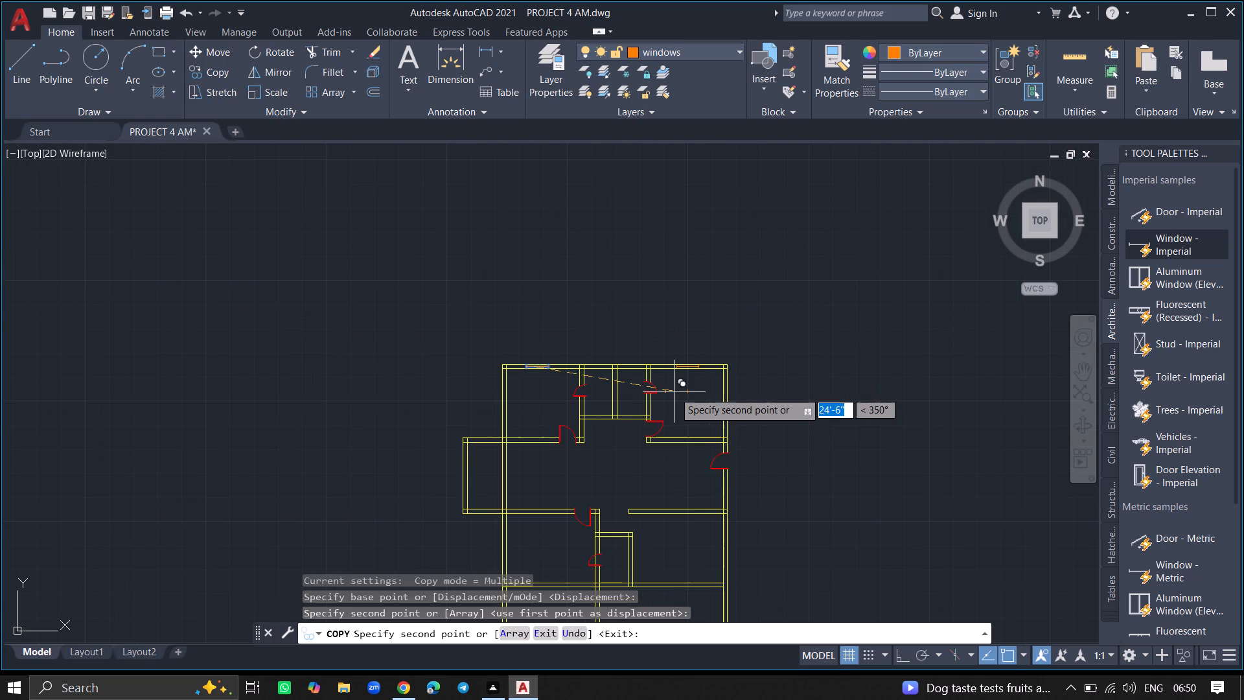
pyautogui.keyDown('ctrl'); pyautogui.scroll(-2, 568, 462); pyautogui.keyUp('ctrl')
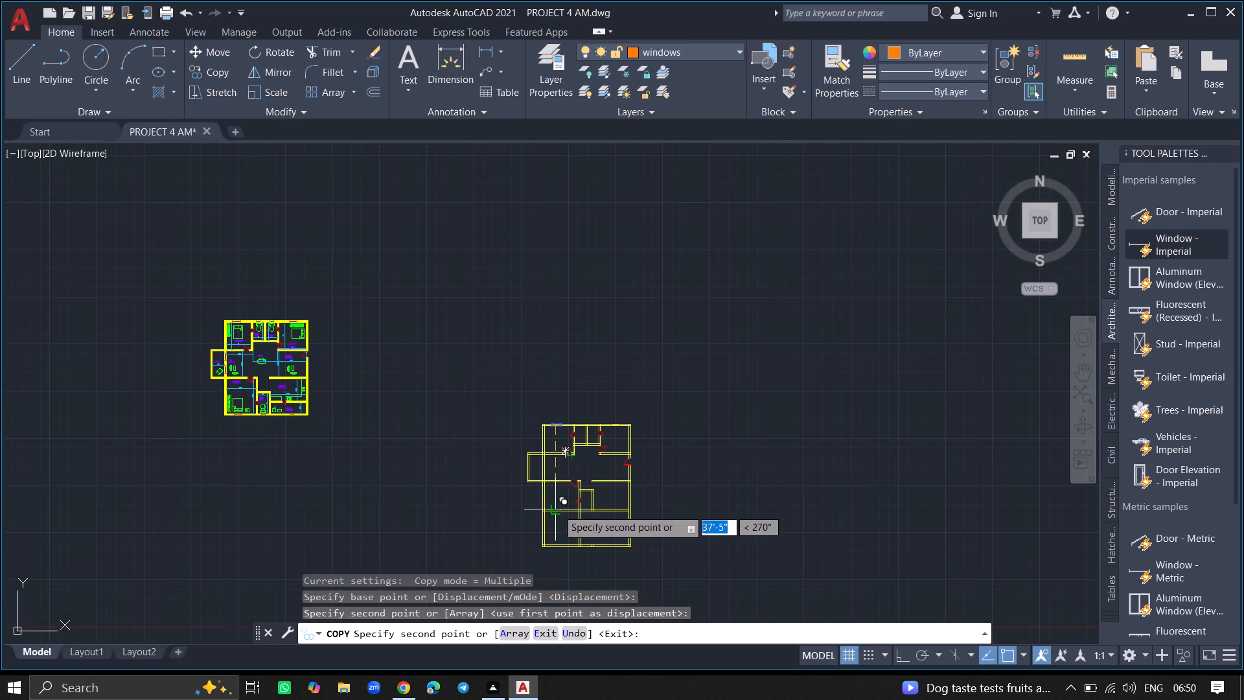
pyautogui.keyDown('ctrl'); pyautogui.scroll(5, 557, 513); pyautogui.keyUp('ctrl')
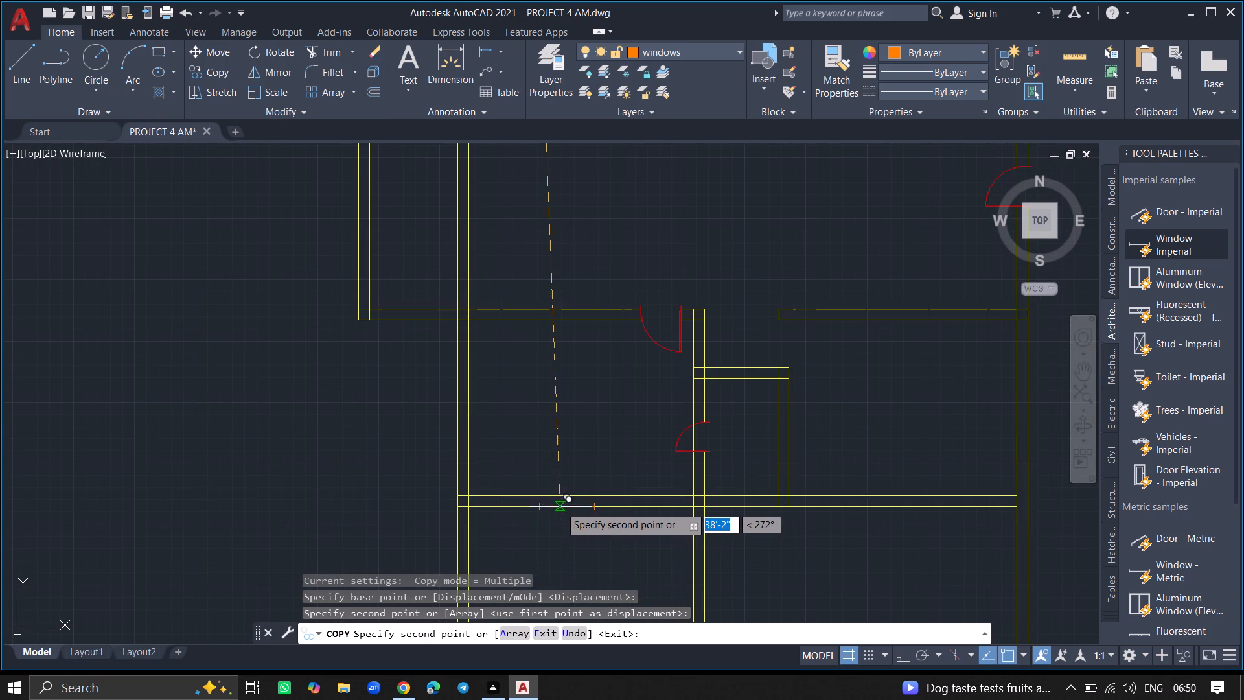
pyautogui.keyDown('ctrl'); pyautogui.scroll(4, 560, 502); pyautogui.keyUp('ctrl')
pyautogui.click(560, 502)
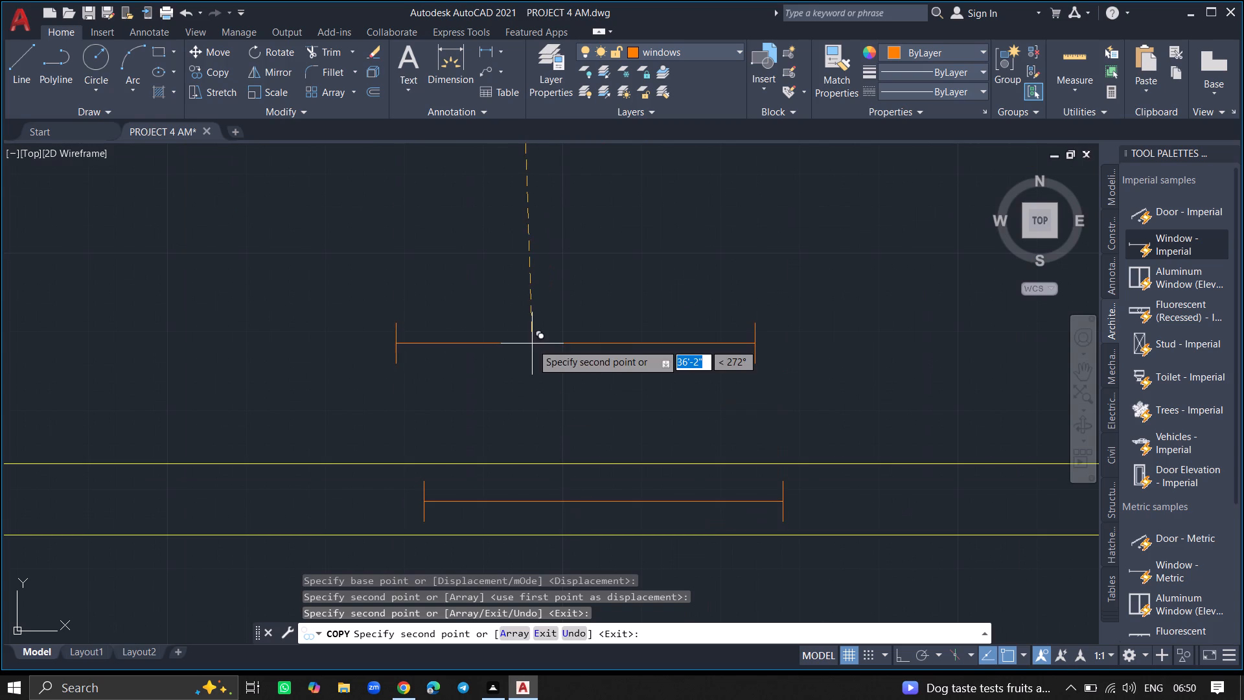
# Place one more window copy in the open central space, just inside the left vertical wall, and finish copying.
pyautogui.keyDown('ctrl'); pyautogui.scroll(-8, 532, 344); pyautogui.keyUp('ctrl')
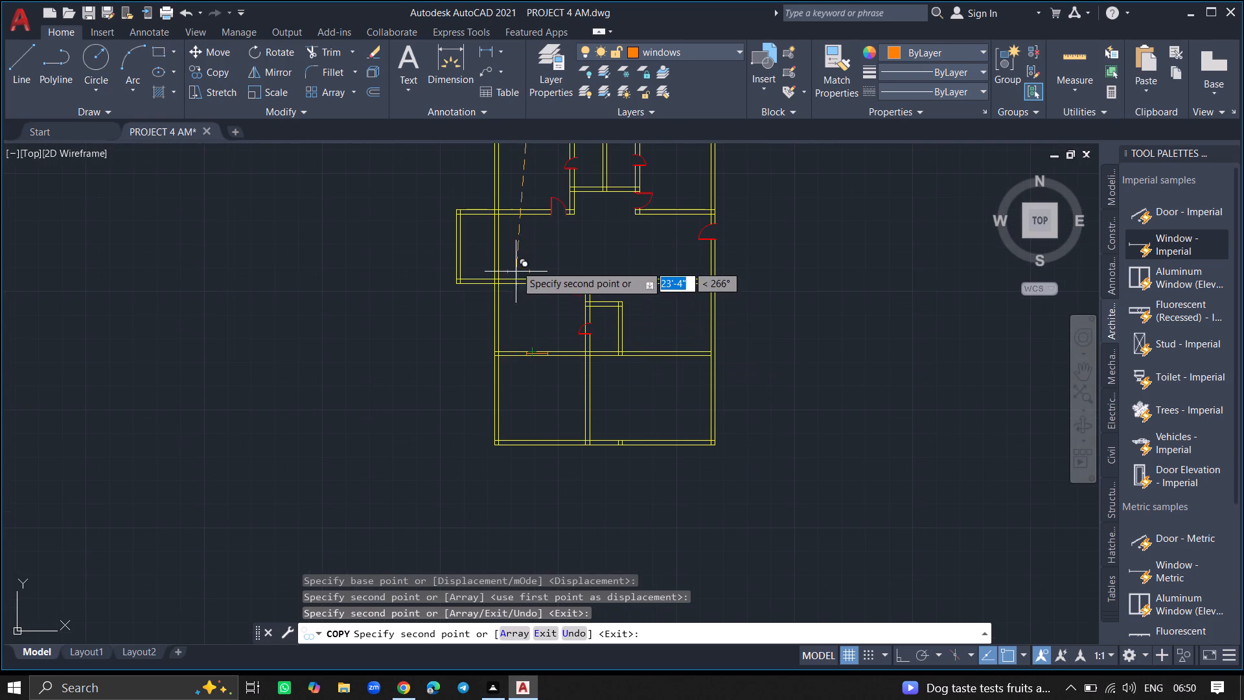
pyautogui.click(516, 257)
pyautogui.press('Return')
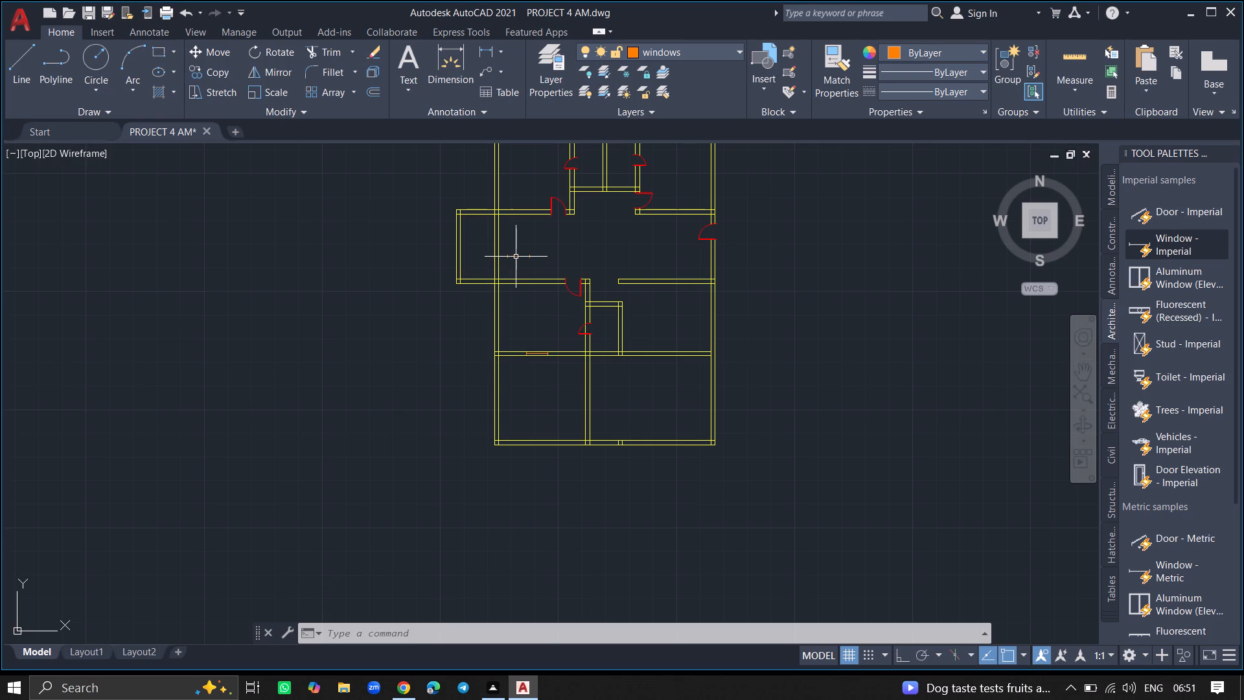
# Rotate the window in the central space 90° about its midpoint, with Ortho on, so it stands vertical.
pyautogui.keyDown('ctrl'); pyautogui.scroll(2, 518, 254); pyautogui.keyUp('ctrl')
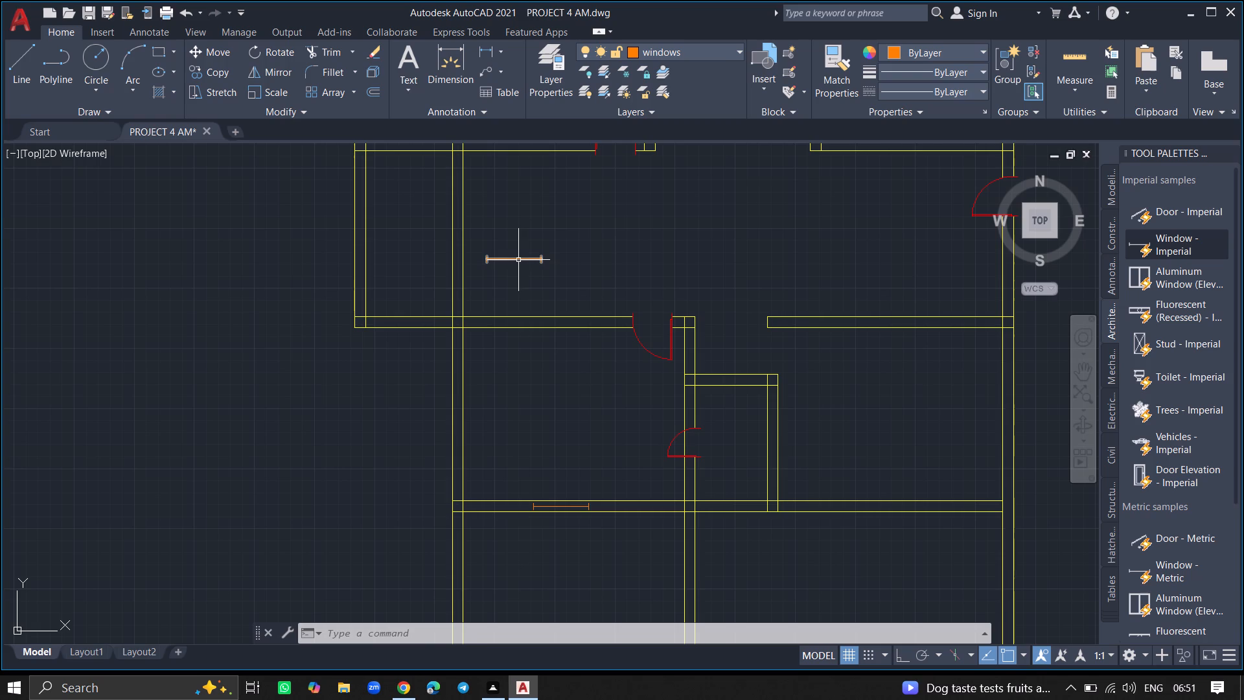
pyautogui.click(518, 261)
pyautogui.write('RO')
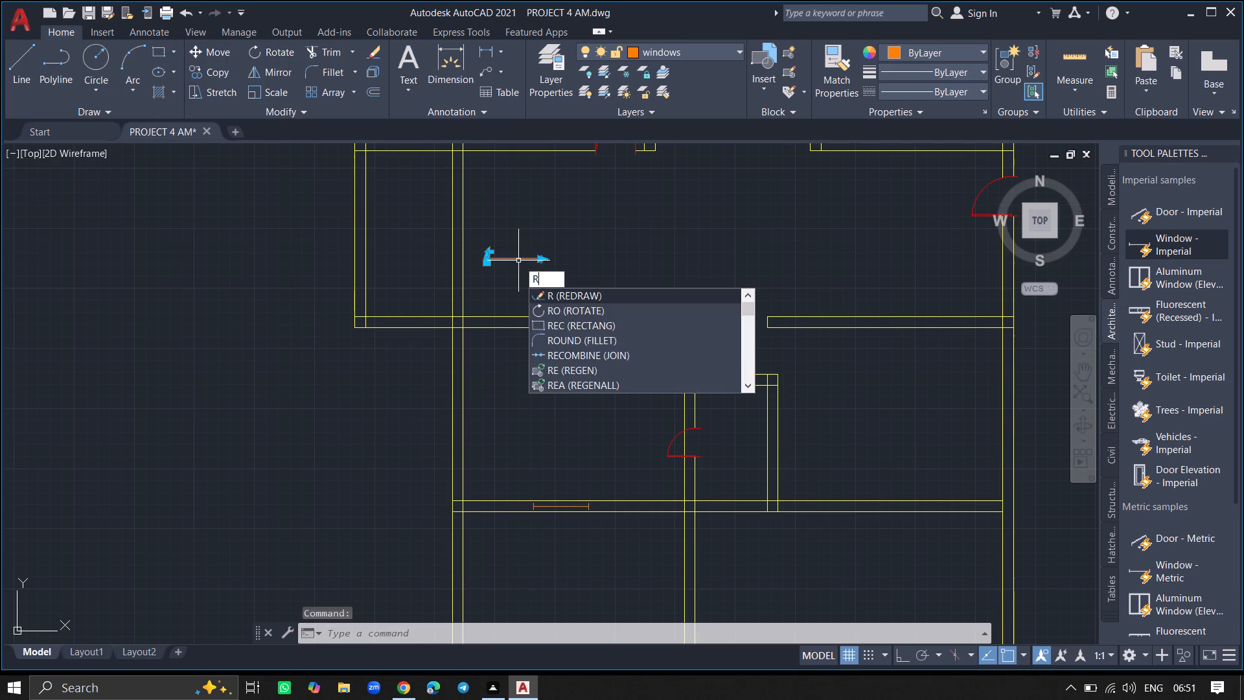
pyautogui.press('Return')
pyautogui.click(518, 261)
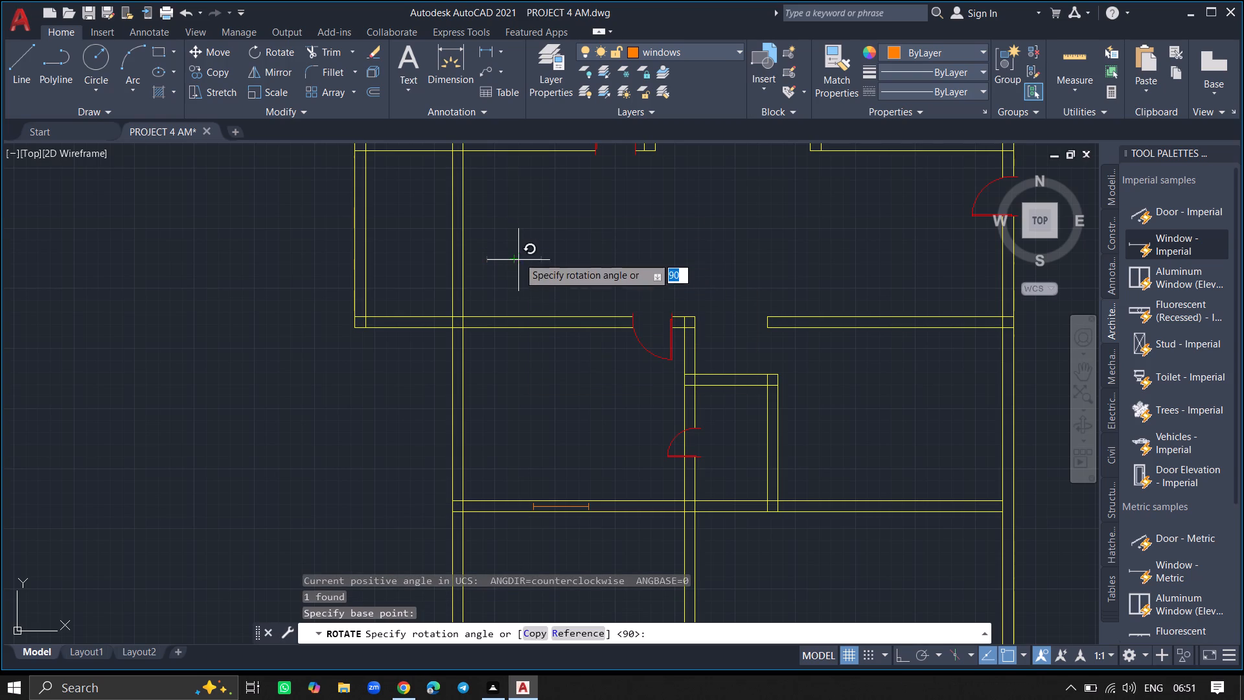
pyautogui.press('F8')
pyautogui.click(514, 185)
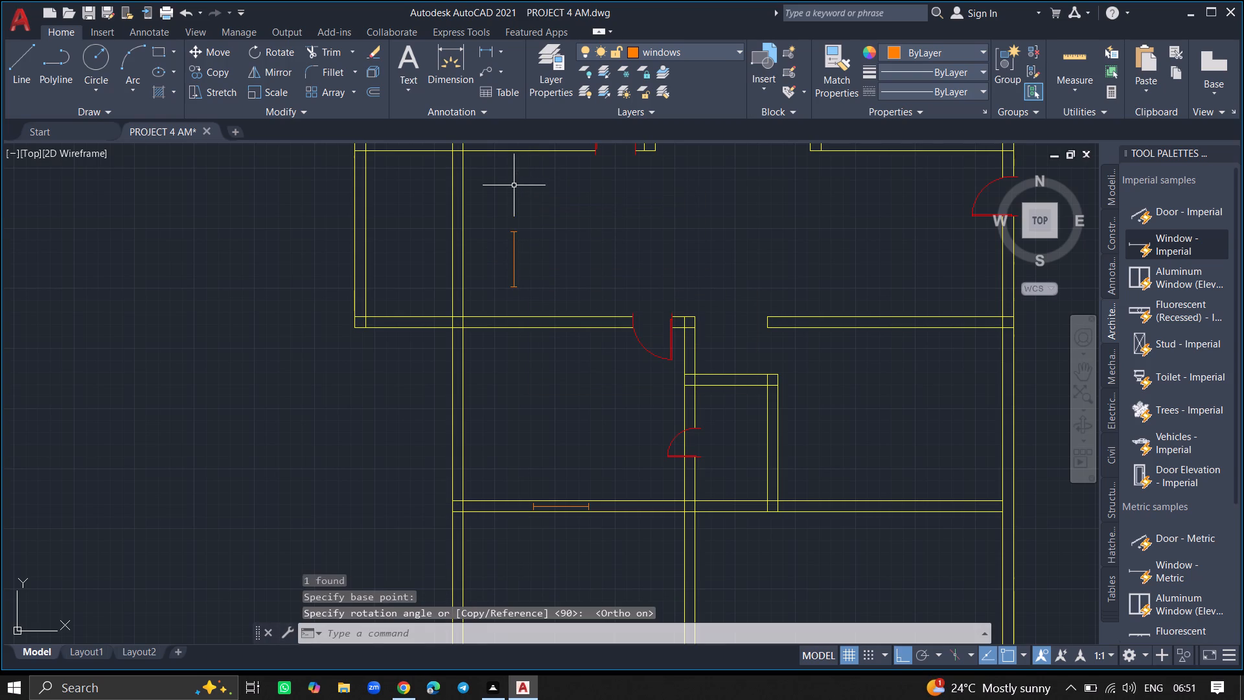
# Move the vertical window horizontally into the left wall of the central space, centred between the two wall lines.
pyautogui.click(514, 260)
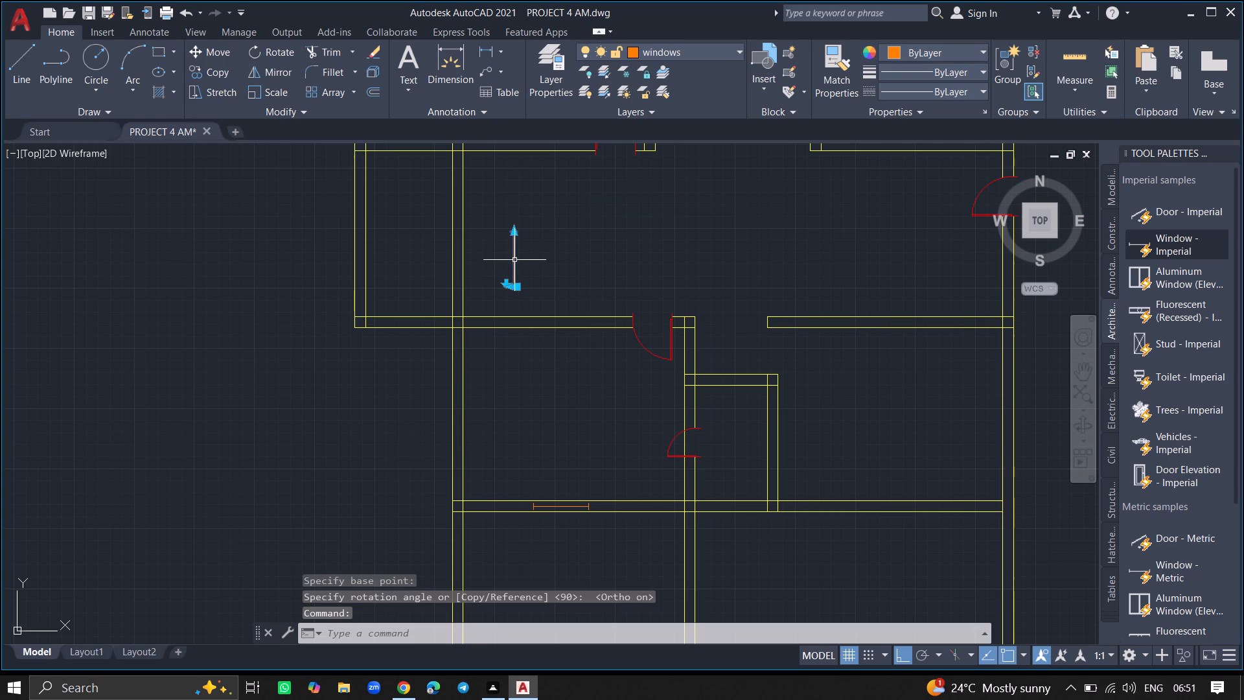
pyautogui.write('MOVE')
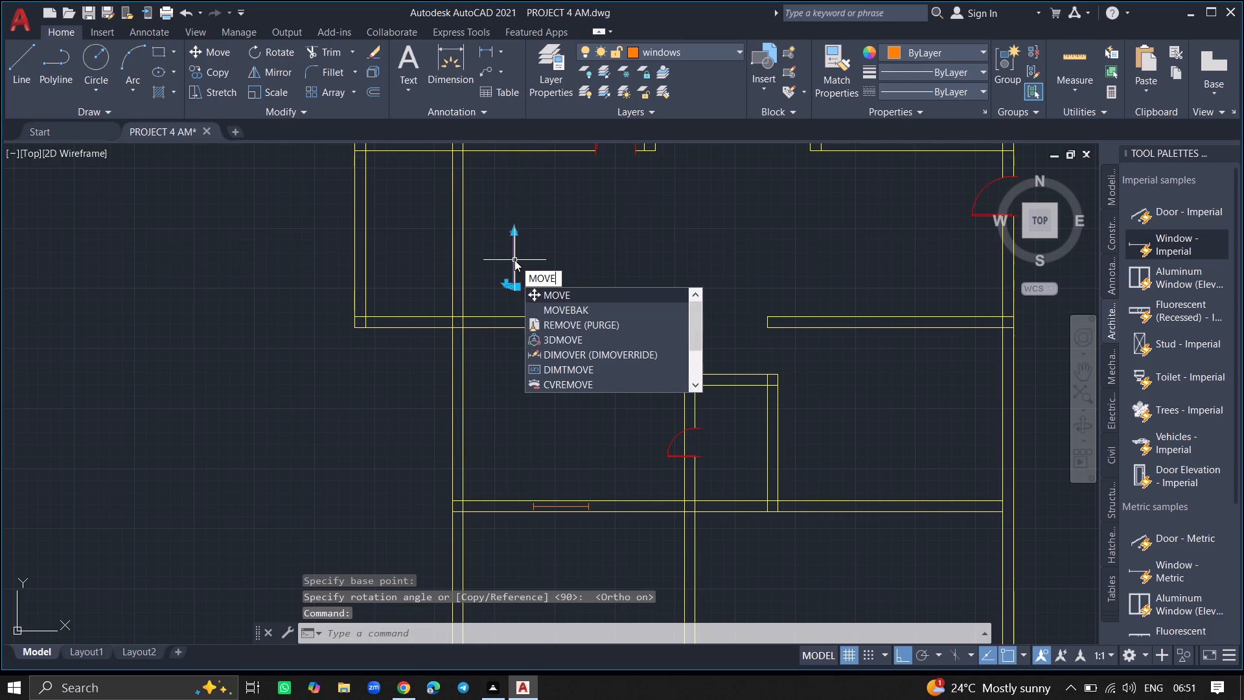
pyautogui.press('Return')
pyautogui.click(514, 260)
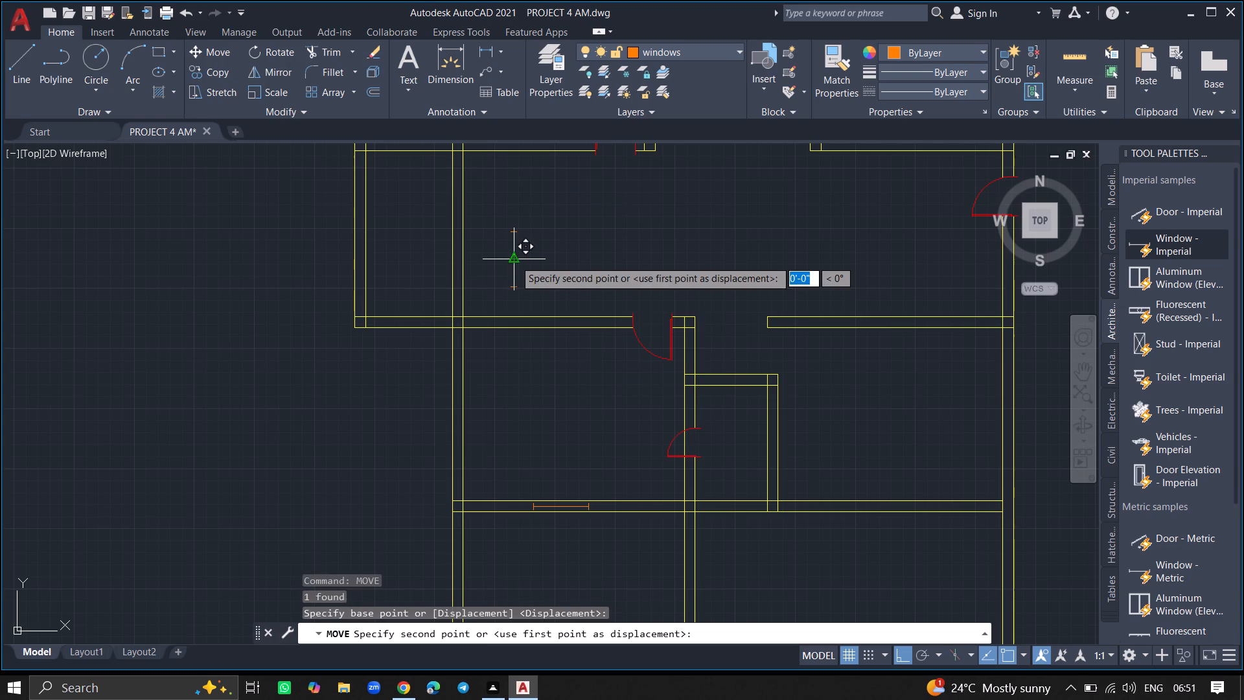
pyautogui.keyDown('ctrl'); pyautogui.scroll(2, 460, 258); pyautogui.keyUp('ctrl')
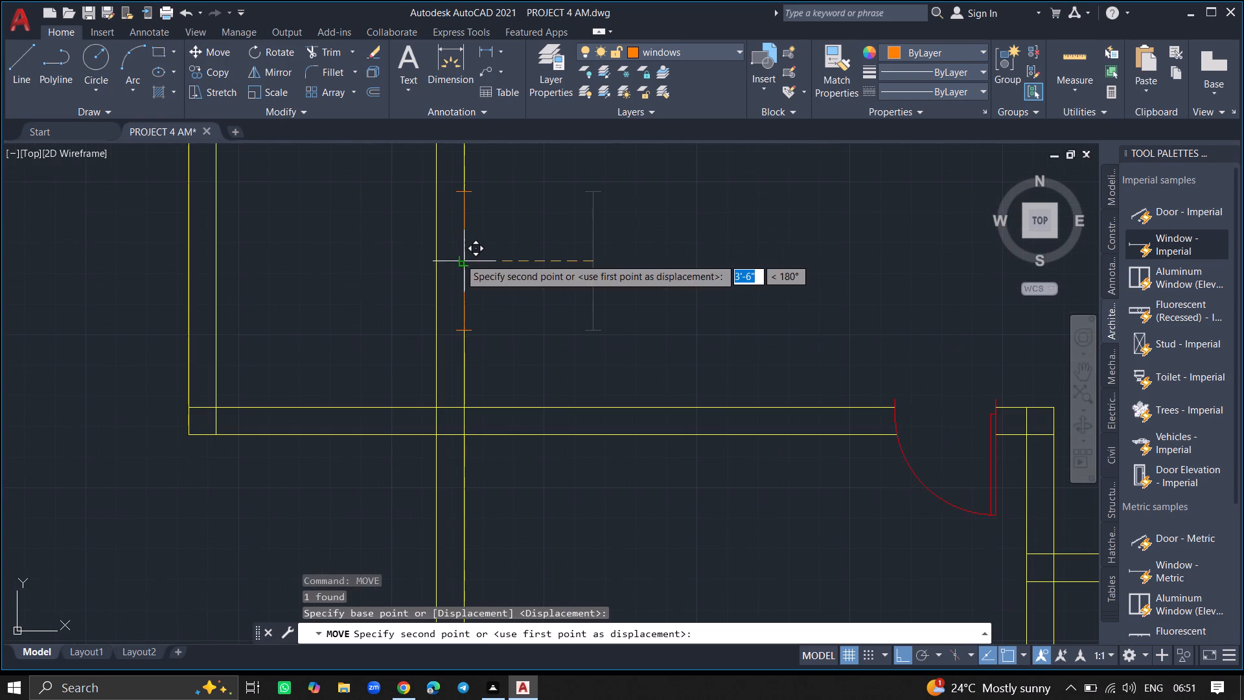
pyautogui.click(449, 258)
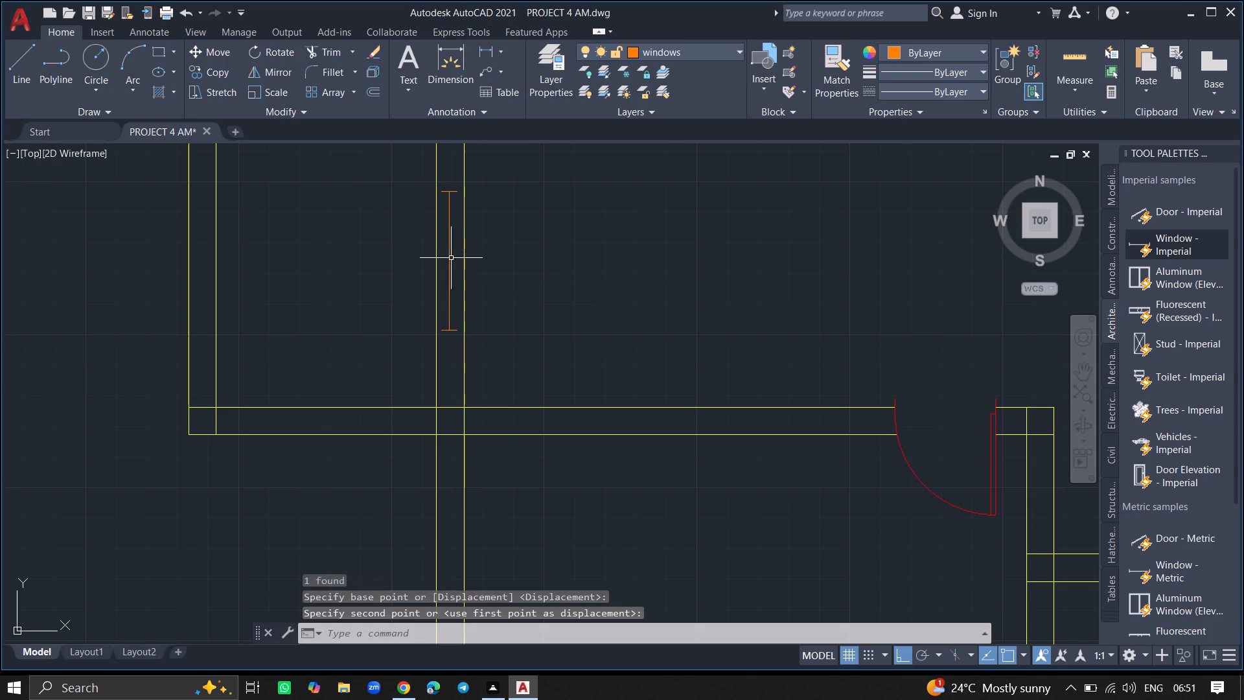
# Move the vertical window about 1'-8" down along its wall, close to the lower wall junction.
pyautogui.keyDown('ctrl'); pyautogui.scroll(-3, 547, 311); pyautogui.keyUp('ctrl')
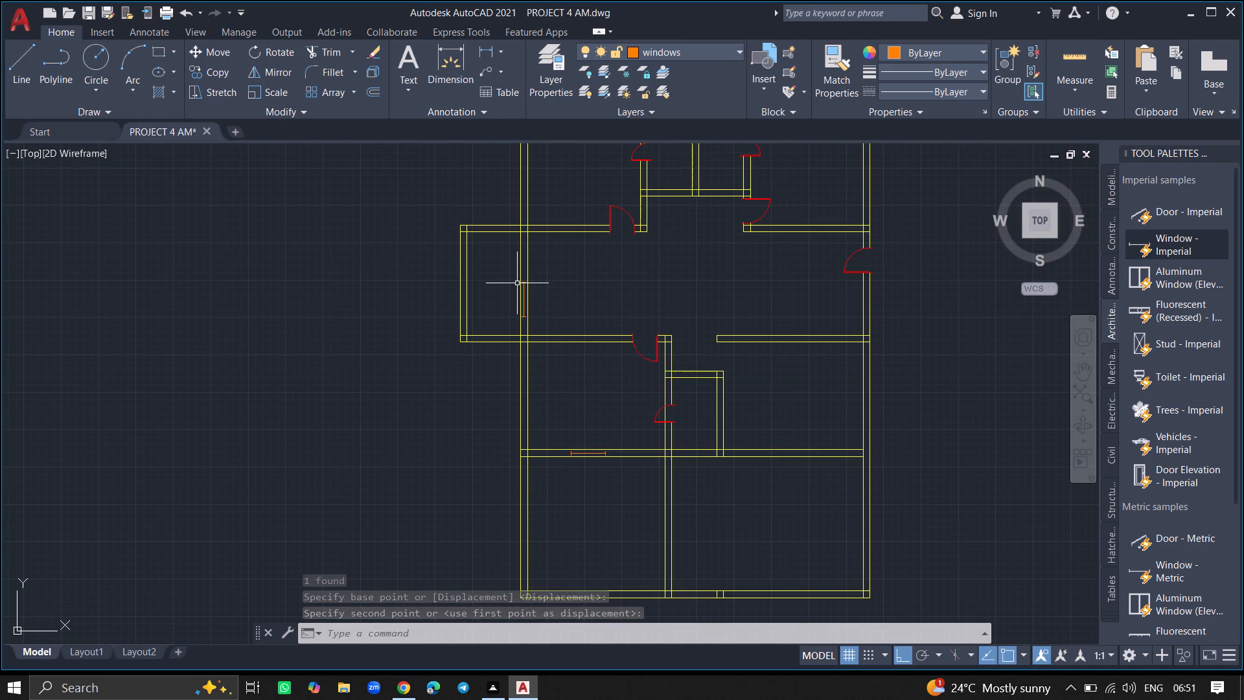
pyautogui.click(524, 286)
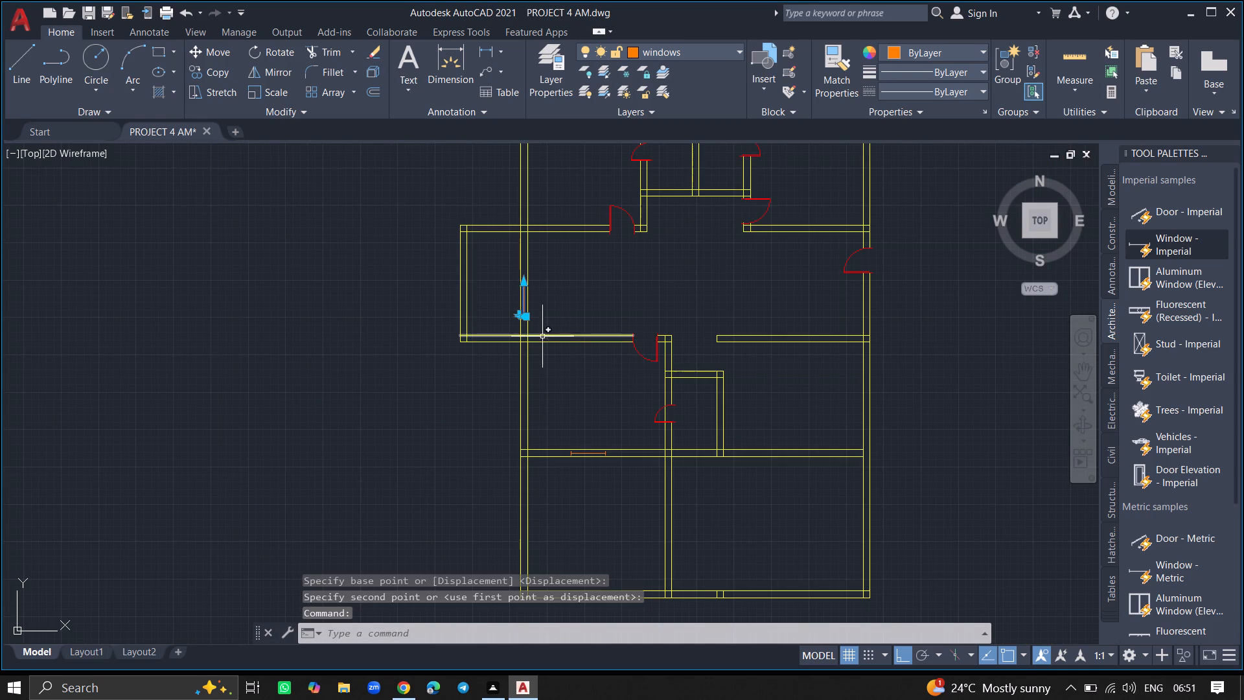
pyautogui.keyDown('ctrl'); pyautogui.scroll(4, 579, 347); pyautogui.keyUp('ctrl')
pyautogui.keyDown('ctrl'); pyautogui.scroll(-2, 579, 347); pyautogui.keyUp('ctrl')
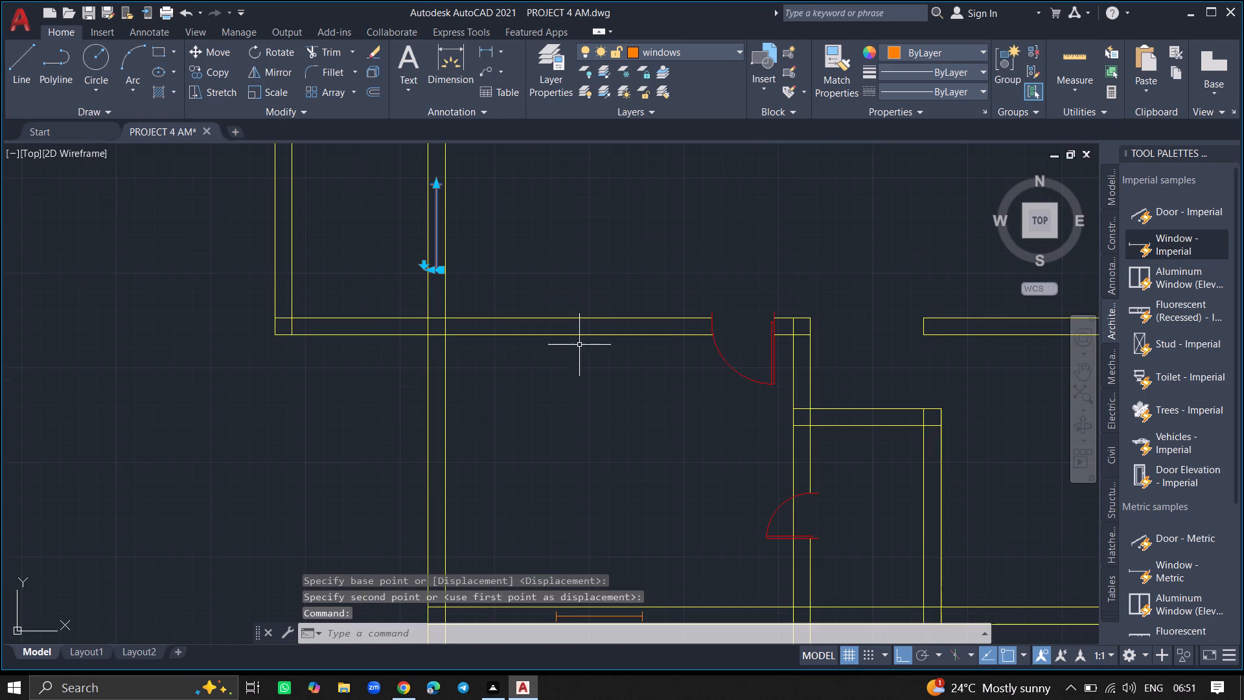
pyautogui.write('MOVE')
pyautogui.press('Return')
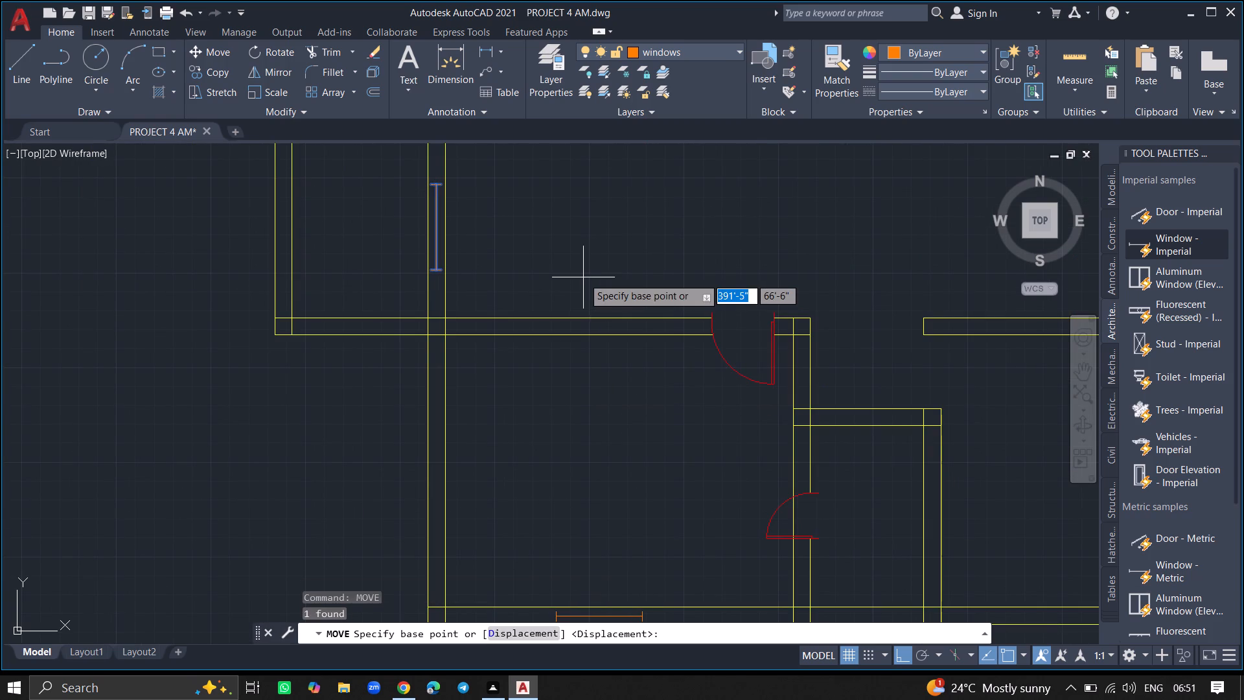
pyautogui.click(434, 244)
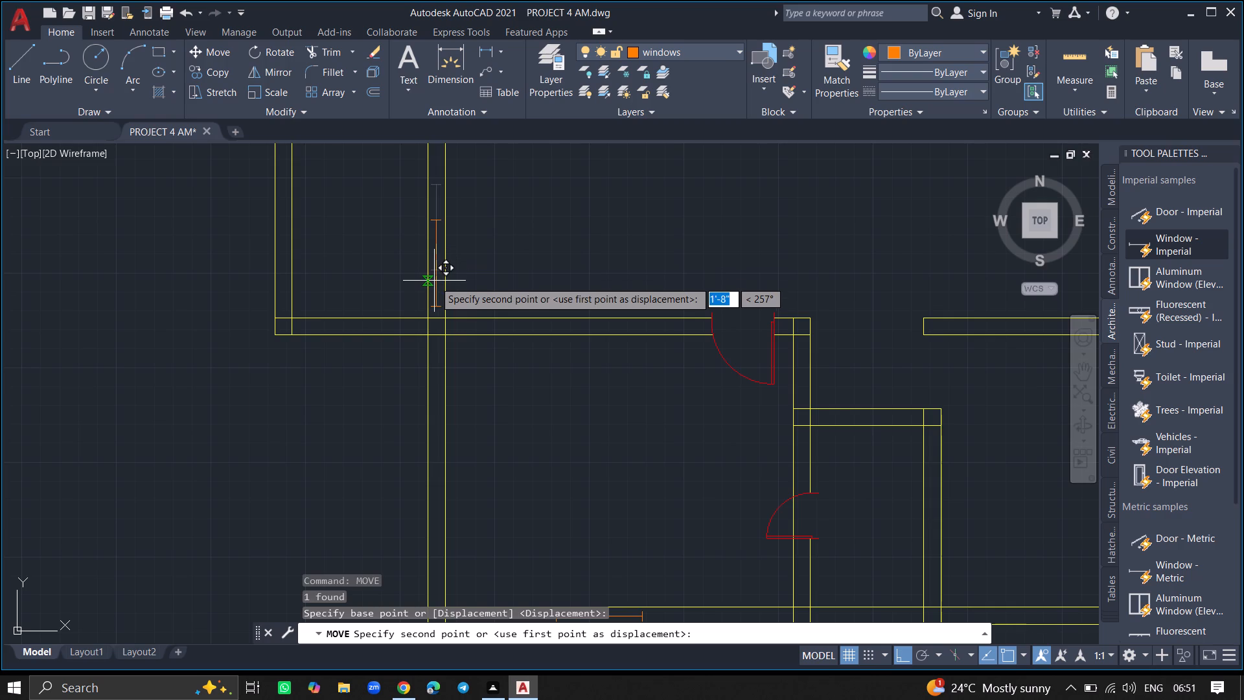
pyautogui.keyDown('ctrl'); pyautogui.scroll(3, 434, 281); pyautogui.keyUp('ctrl')
pyautogui.click(434, 281)
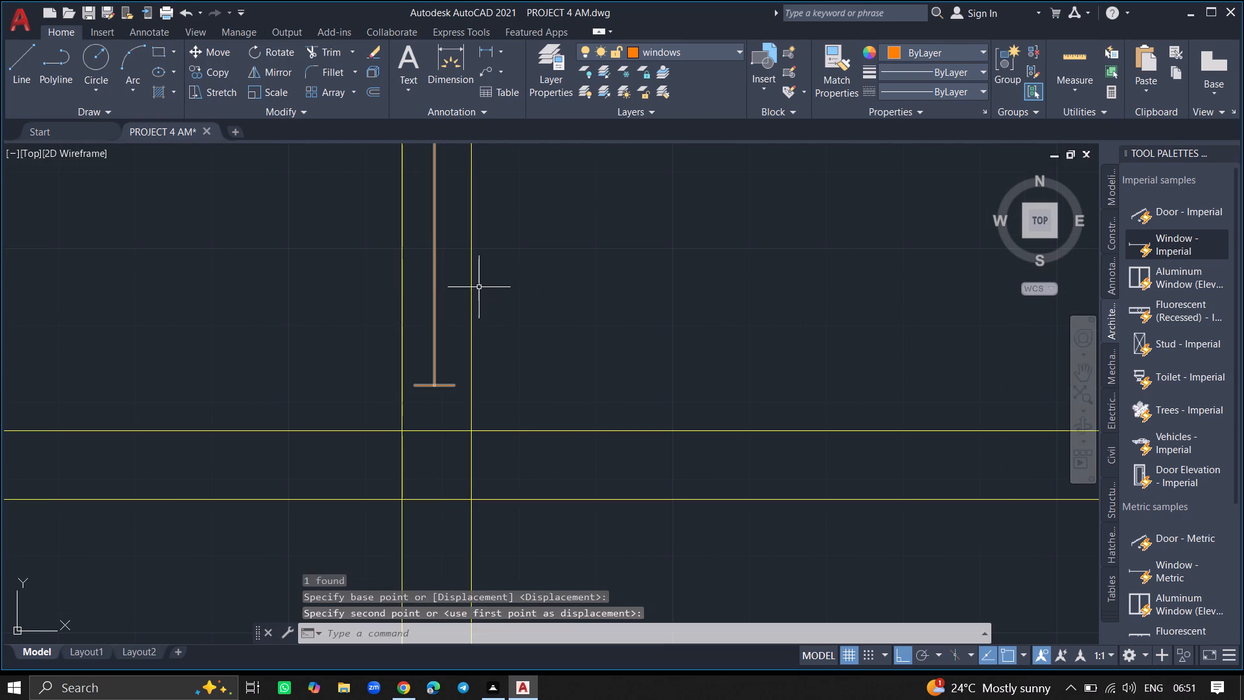
# Copy the vertical window about 6'-11" straight up within the same wall, close to the upper wall junction.
pyautogui.keyDown('ctrl'); pyautogui.scroll(-5, 548, 298); pyautogui.keyUp('ctrl')
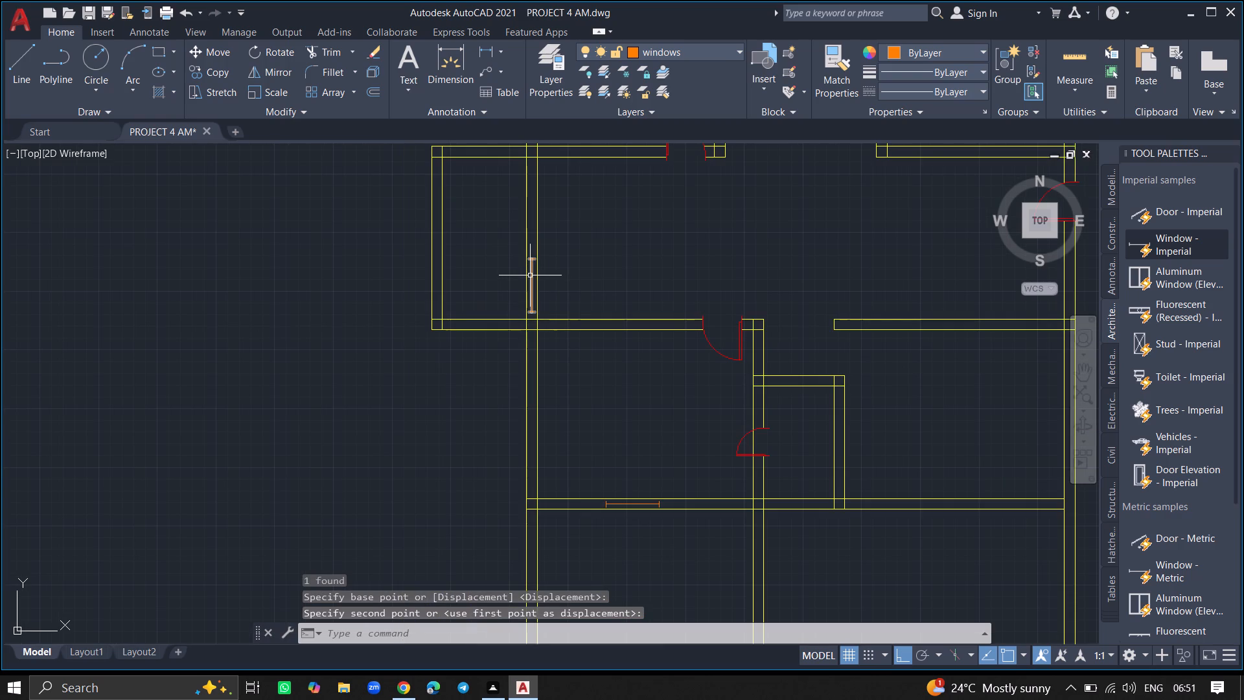
pyautogui.click(532, 275)
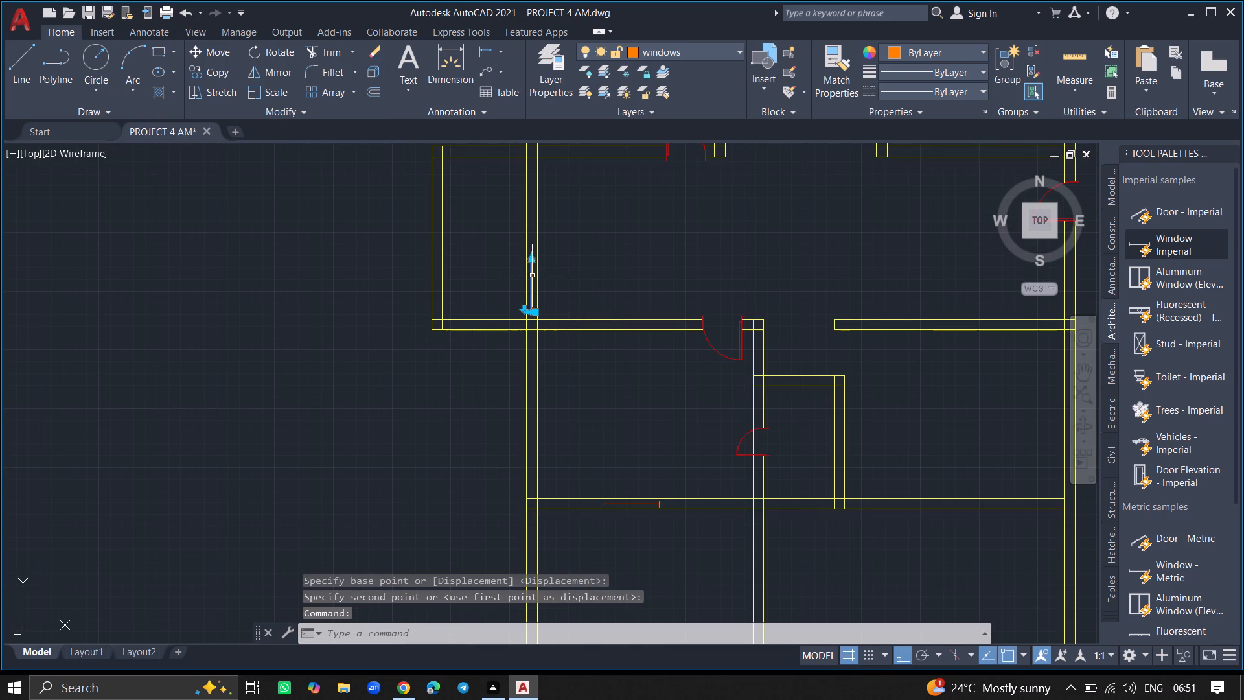
pyautogui.press('c')
pyautogui.write('OPY')
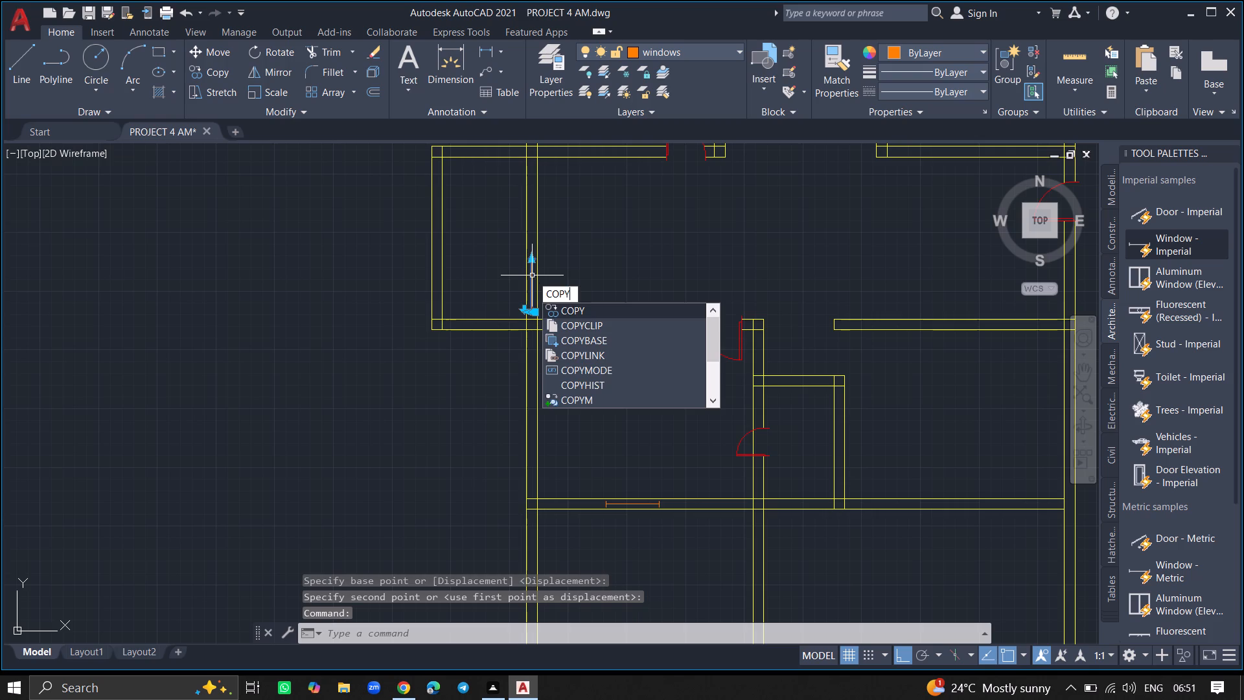
pyautogui.press('Return')
pyautogui.click(532, 275)
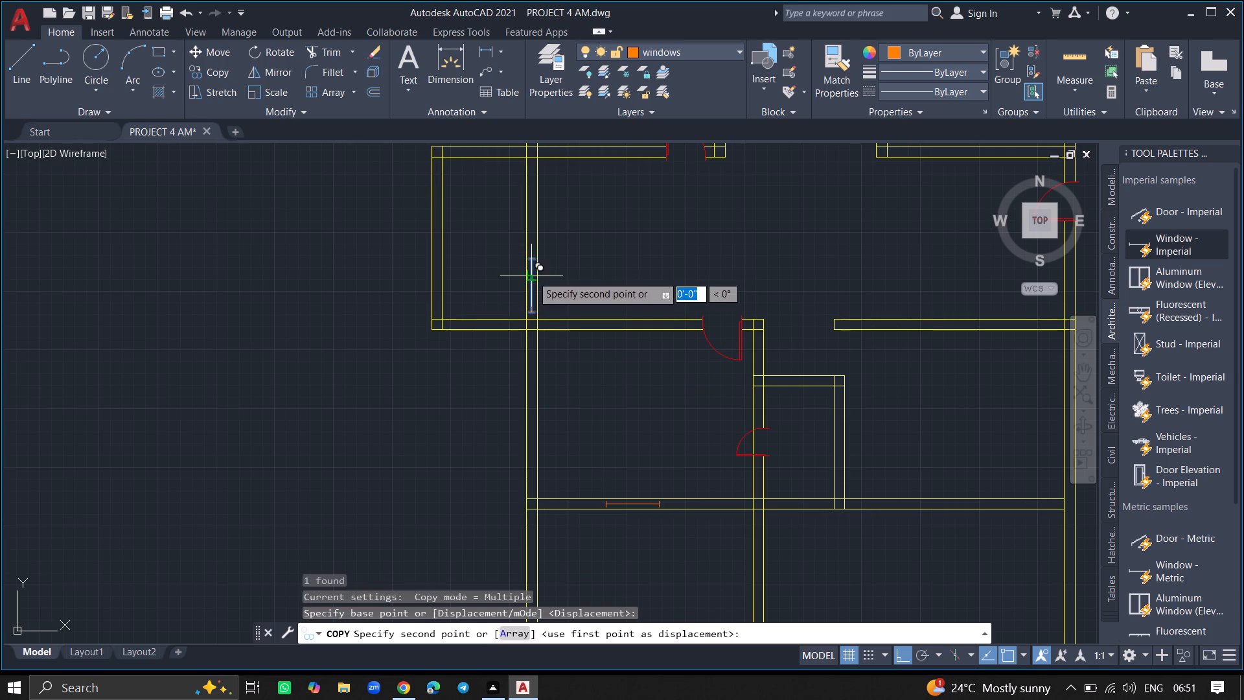
pyautogui.keyDown('ctrl'); pyautogui.scroll(4, 530, 161); pyautogui.keyUp('ctrl')
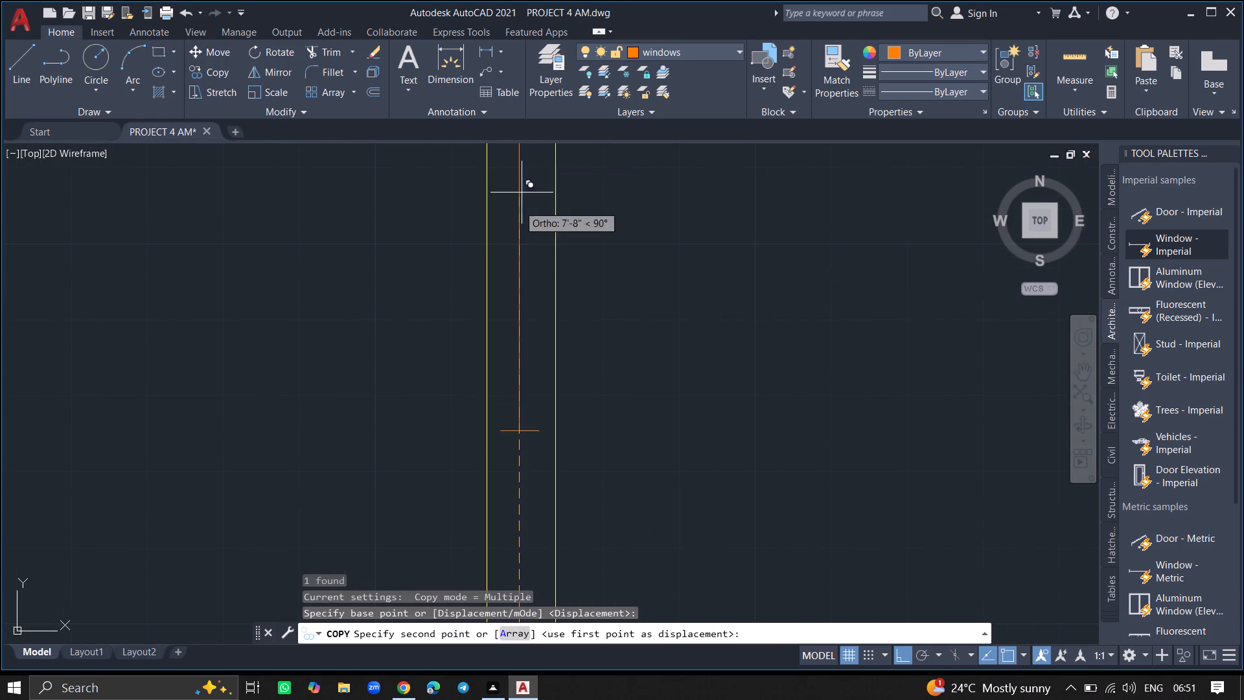
pyautogui.keyDown('ctrl'); pyautogui.scroll(-1, 513, 272); pyautogui.keyUp('ctrl')
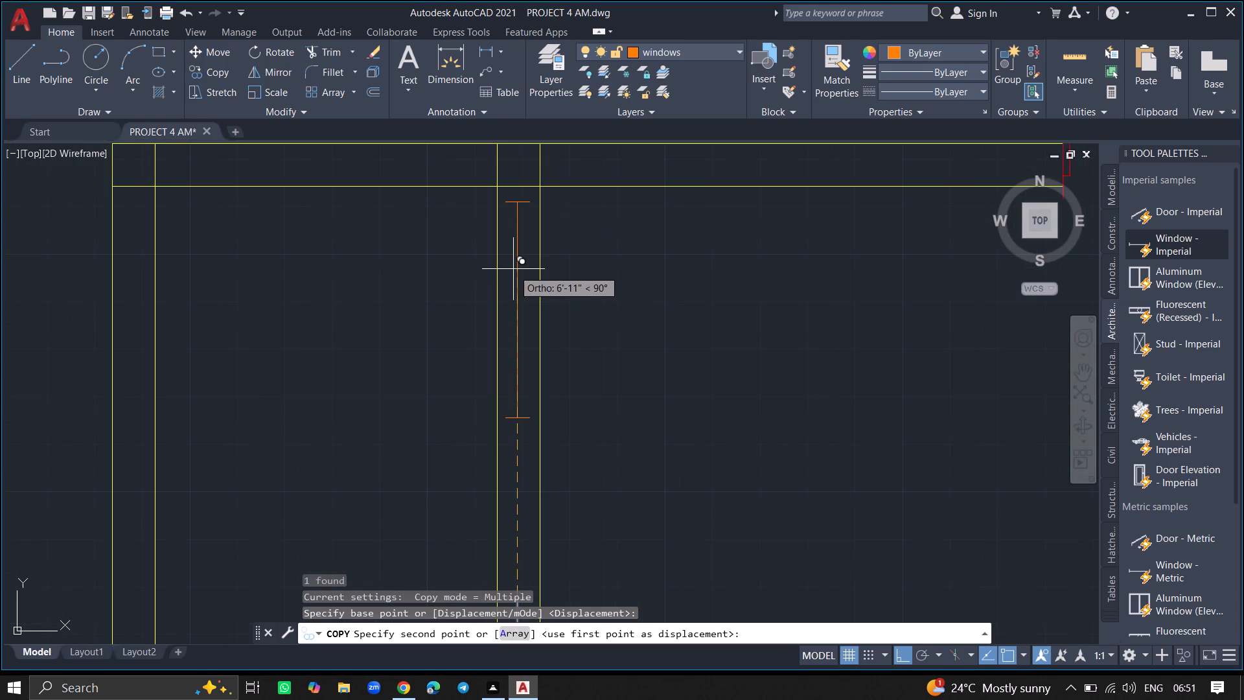
pyautogui.click(513, 269)
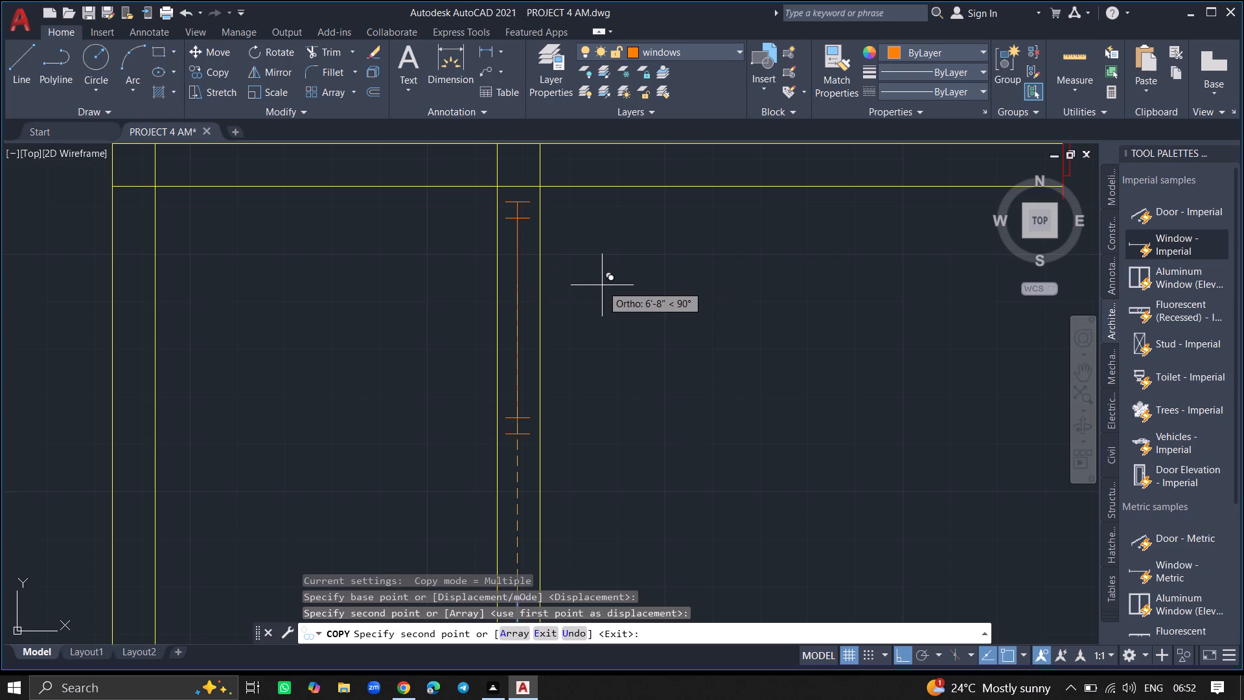
pyautogui.press('Return')
# Draw a 9" horizontal line across the wall thickness just above the lower vertical window.
pyautogui.keyDown('ctrl'); pyautogui.scroll(-3, 602, 285); pyautogui.keyUp('ctrl')
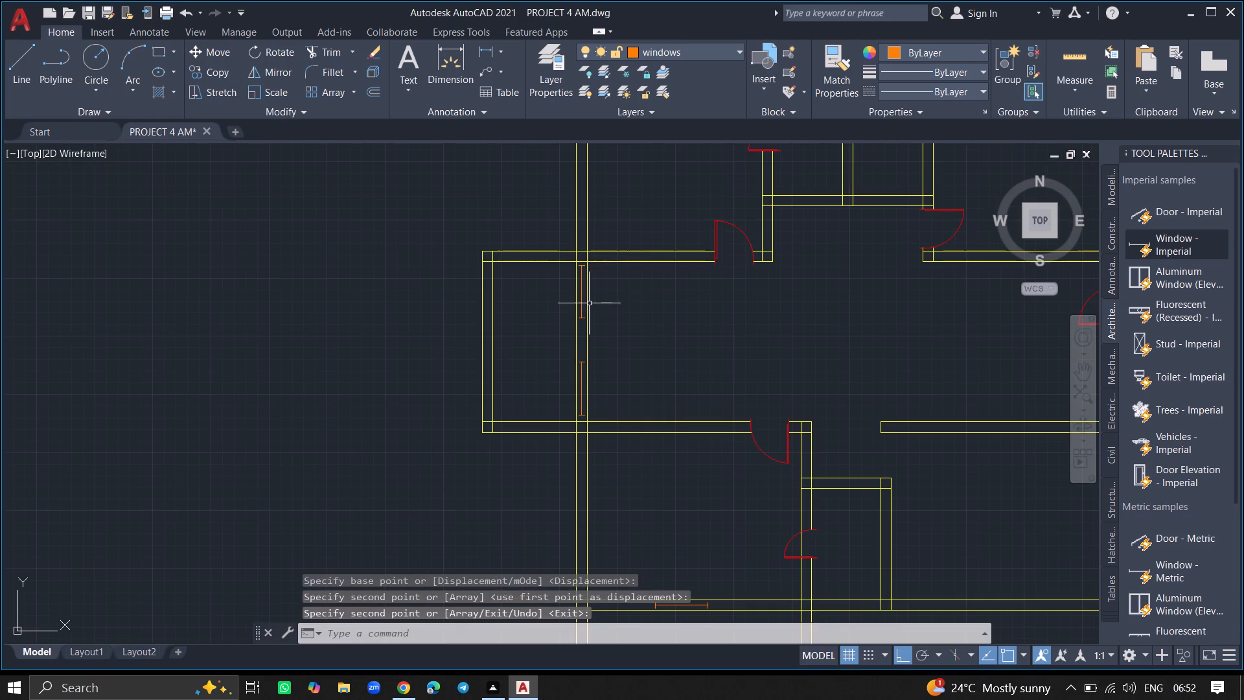
pyautogui.keyDown('ctrl'); pyautogui.scroll(4, 579, 344); pyautogui.keyUp('ctrl')
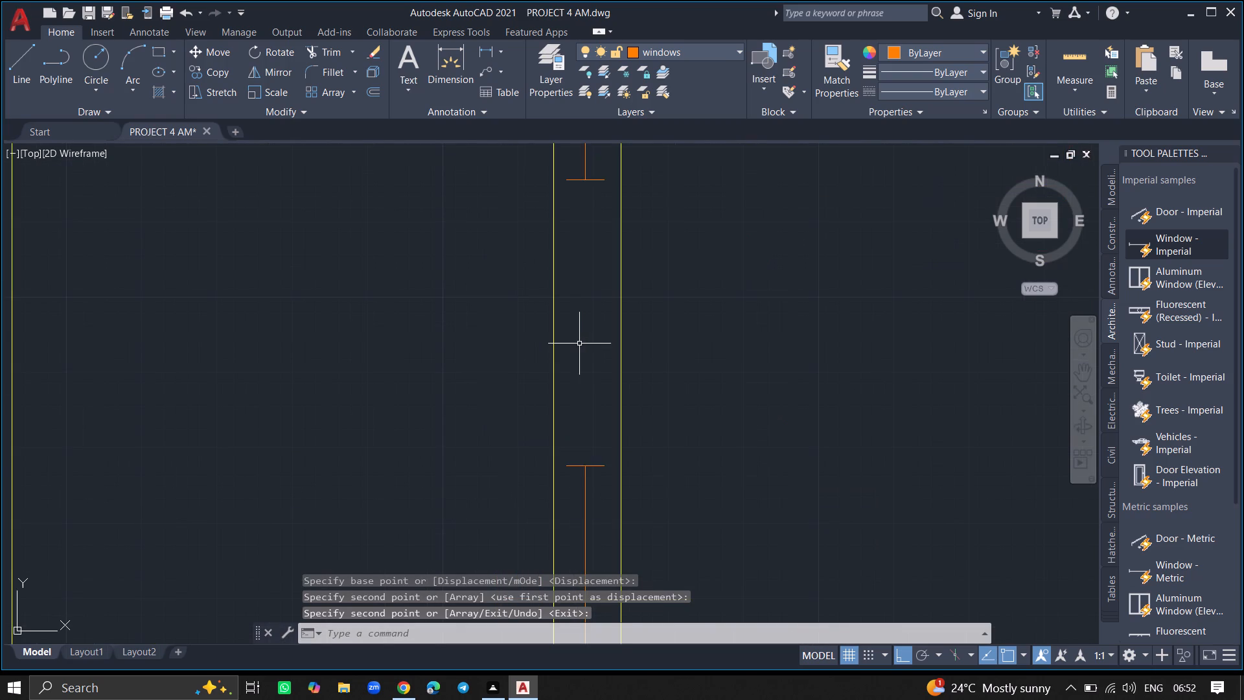
pyautogui.press('l')
pyautogui.press('Return')
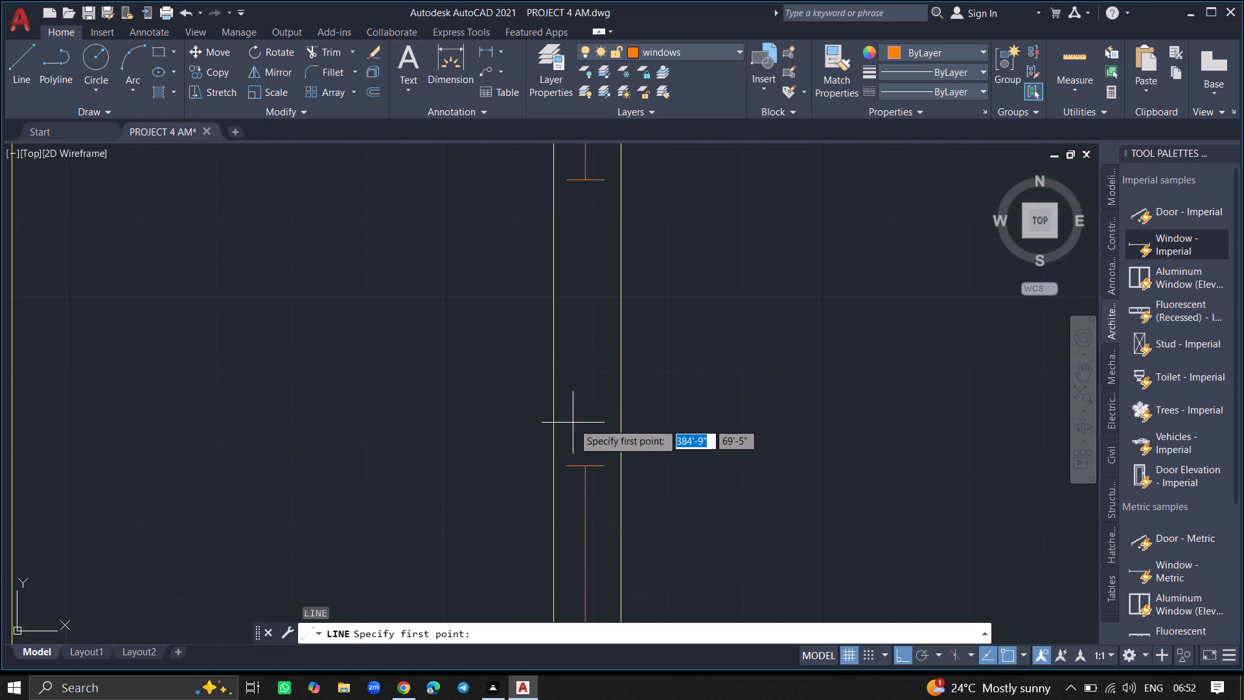
pyautogui.moveTo(554, 452); pyautogui.dragTo(575, 452)
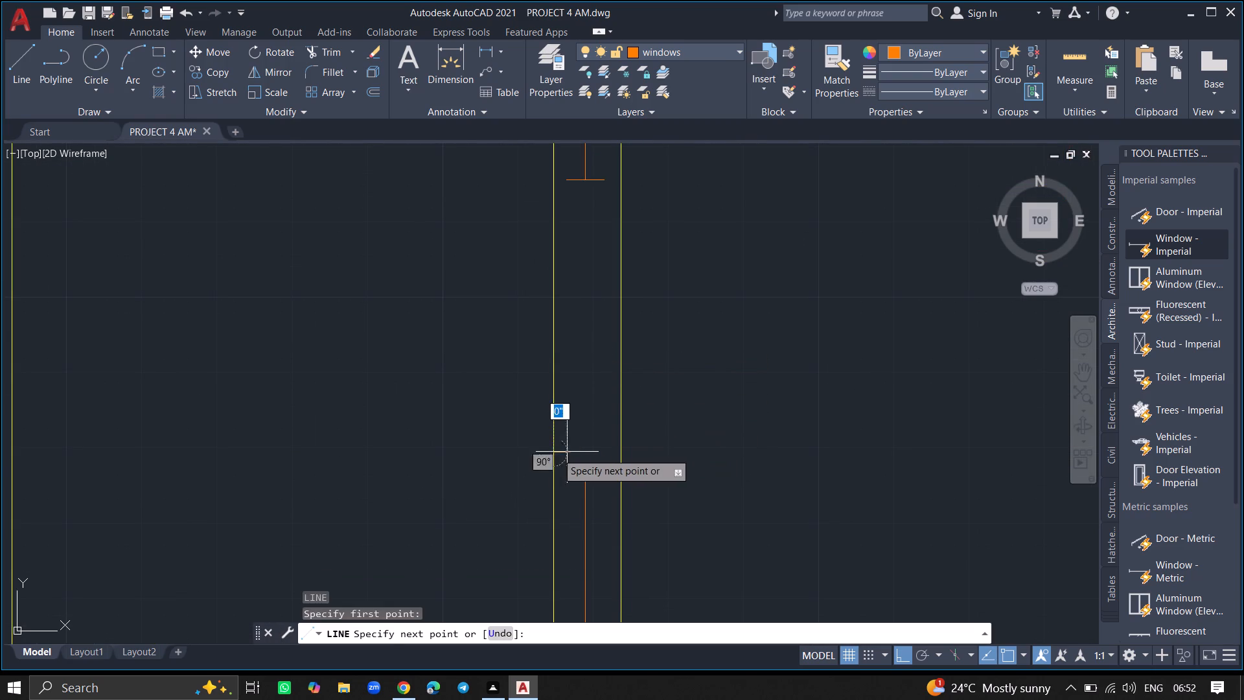
pyautogui.moveTo(575, 452); pyautogui.dragTo(622, 452)
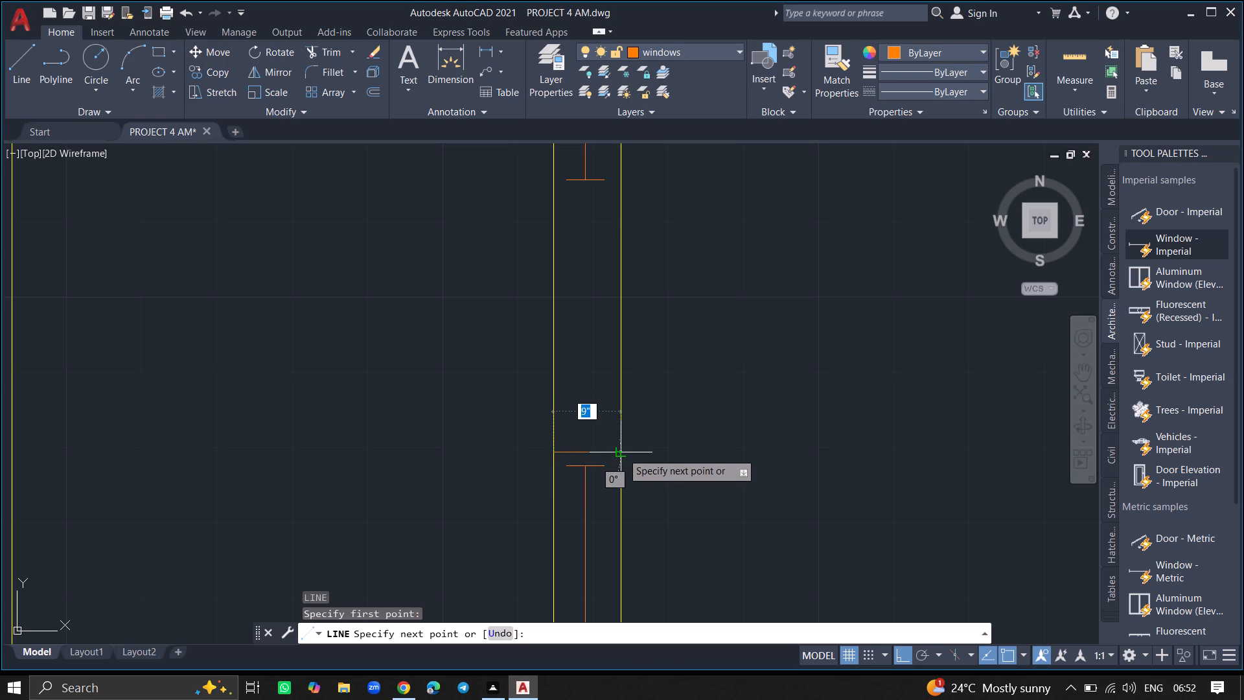
pyautogui.moveTo(622, 452); pyautogui.dragTo(621, 452)
pyautogui.click(621, 452)
pyautogui.press('Return')
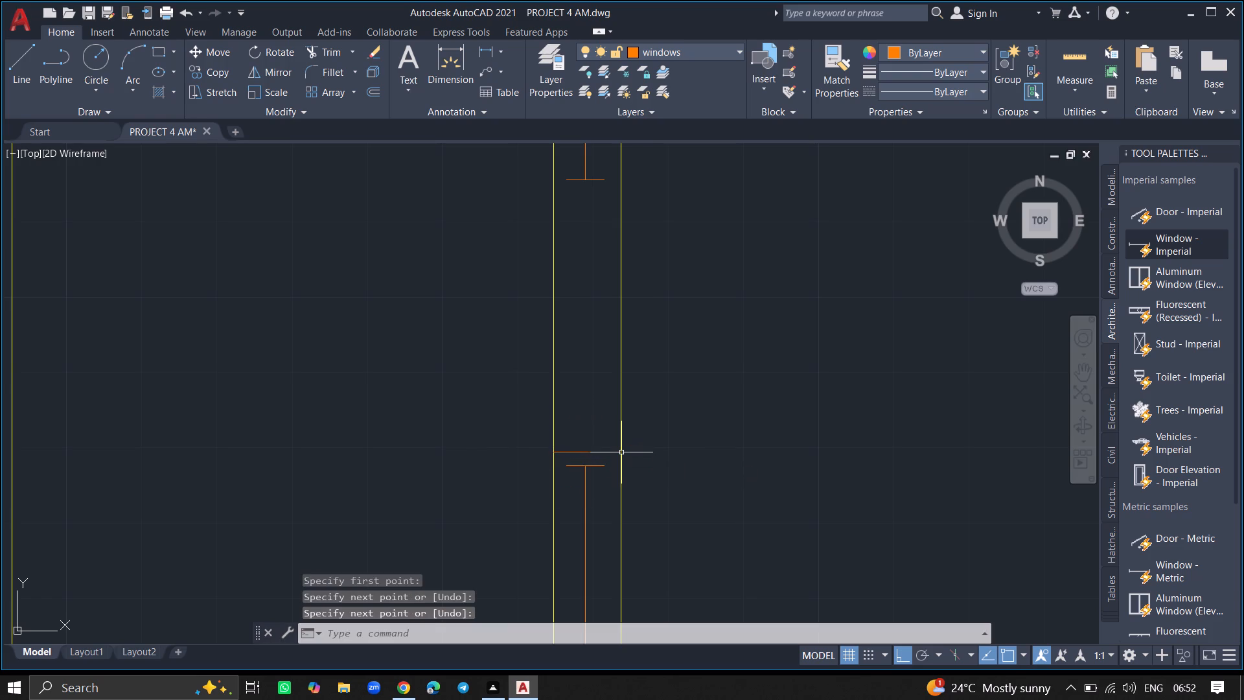
# Draw a 9" horizontal line across the wall thickness just below the upper vertical window.
pyautogui.press('l')
pyautogui.press('Return')
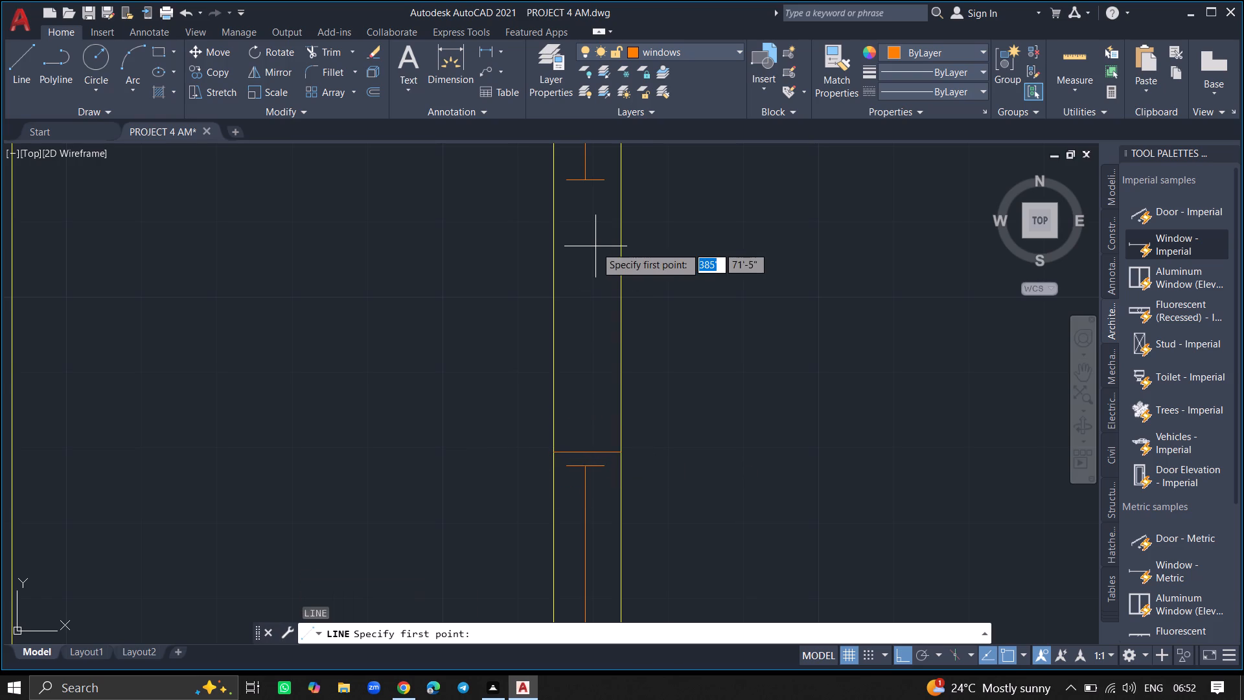
pyautogui.click(620, 205)
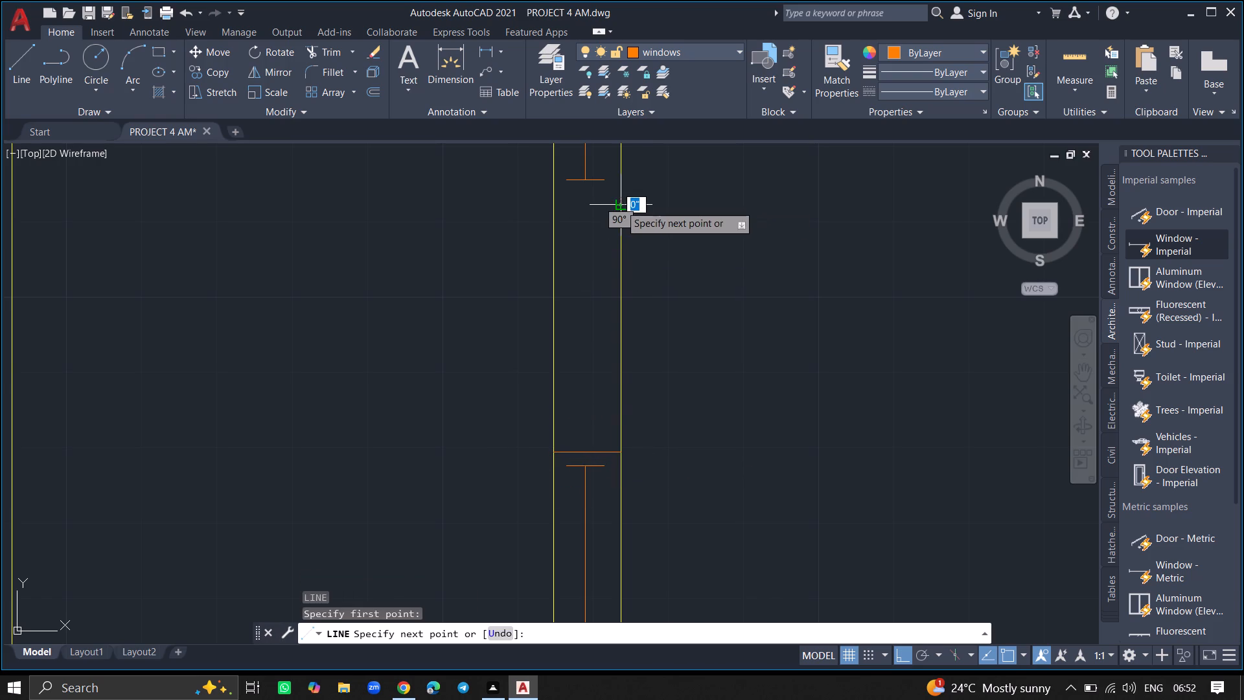
pyautogui.click(556, 204)
pyautogui.press('Return')
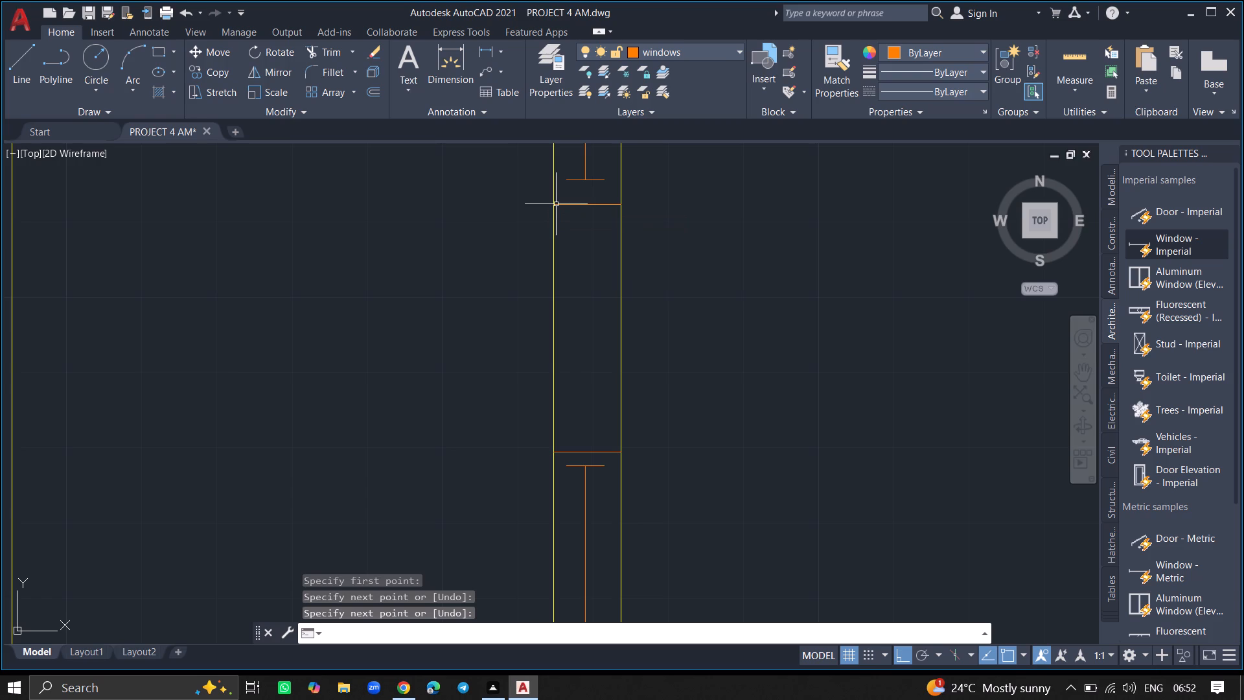
# Insert a Window - Imperial block in the empty area to the lower left of the new floor plan.
pyautogui.keyDown('ctrl'); pyautogui.scroll(-4, 556, 204); pyautogui.keyUp('ctrl')
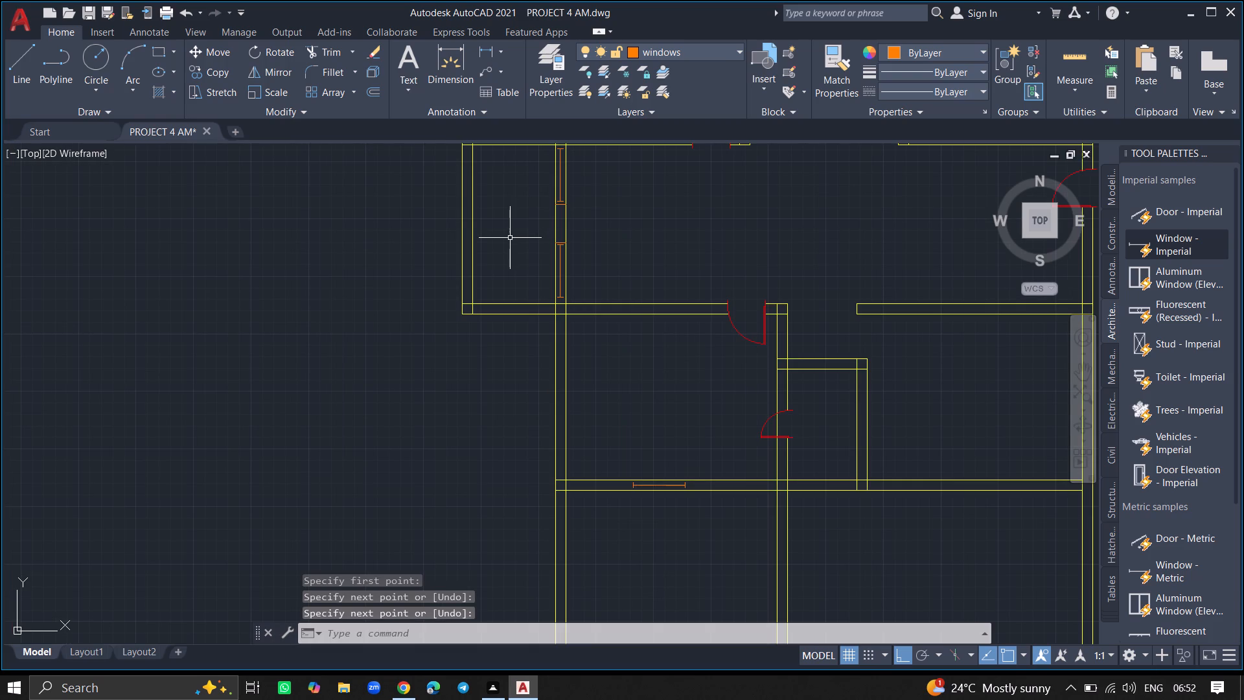
pyautogui.keyDown('ctrl'); pyautogui.scroll(-1, 510, 238); pyautogui.keyUp('ctrl')
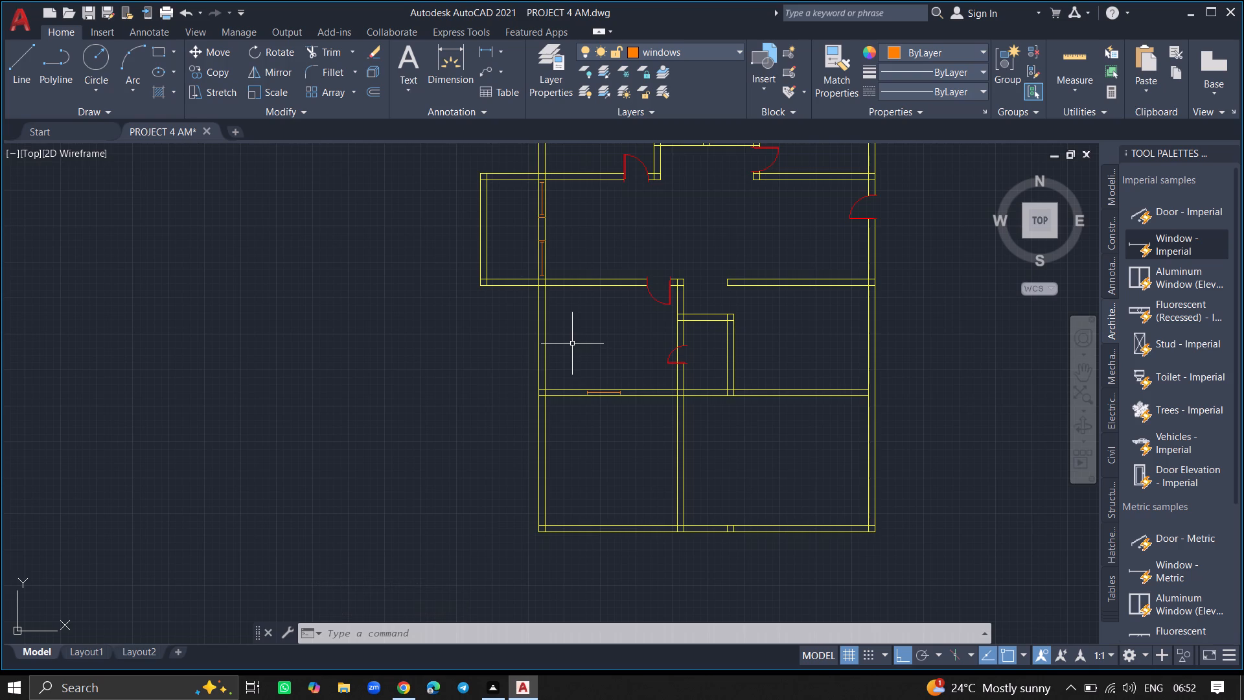
pyautogui.keyDown('ctrl'); pyautogui.scroll(-1, 572, 344); pyautogui.keyUp('ctrl')
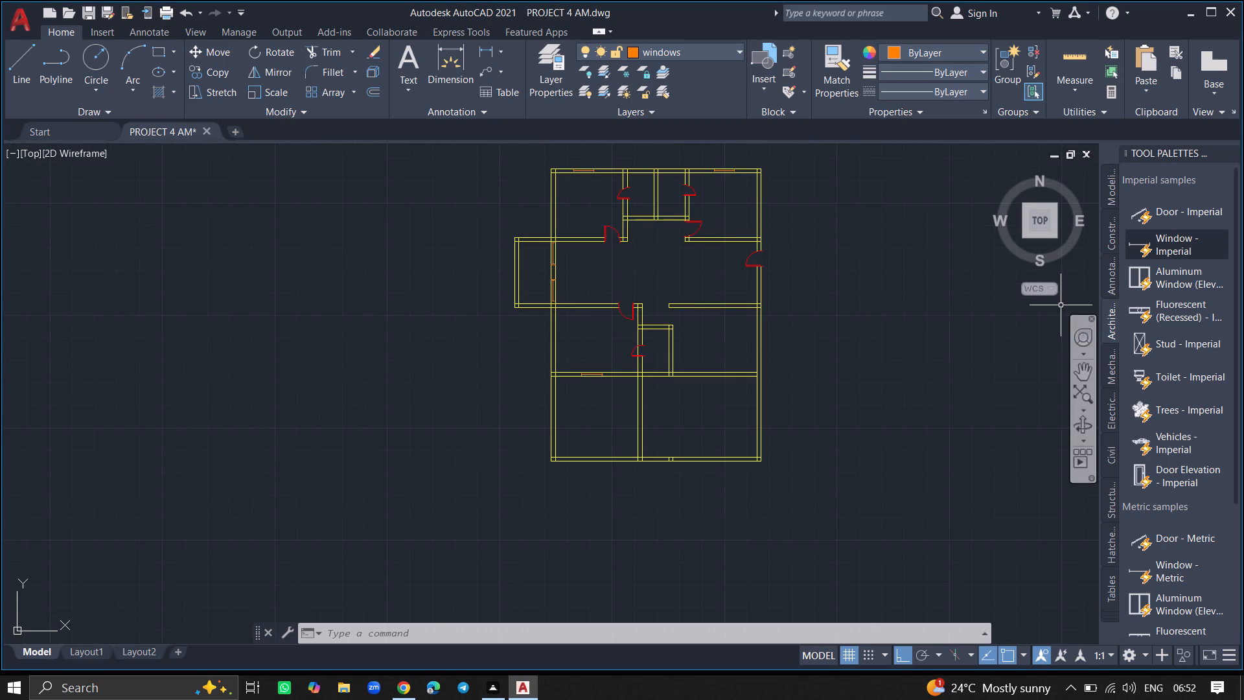
pyautogui.click(1138, 247)
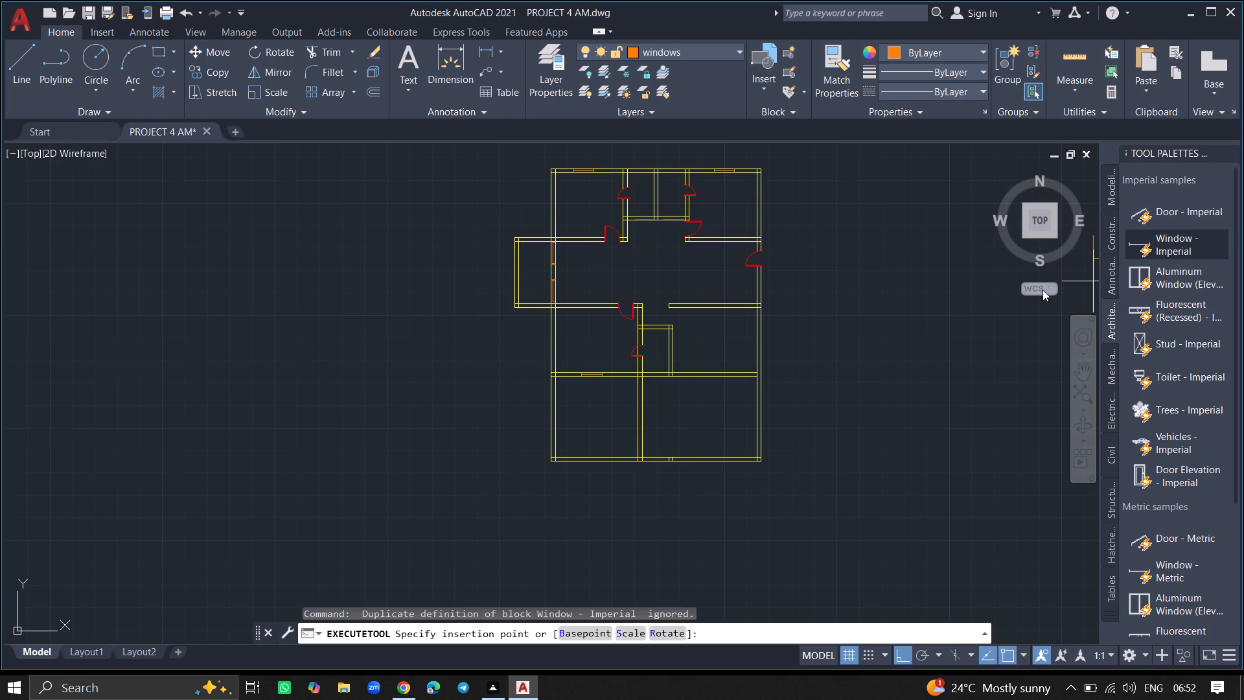
pyautogui.click(358, 493)
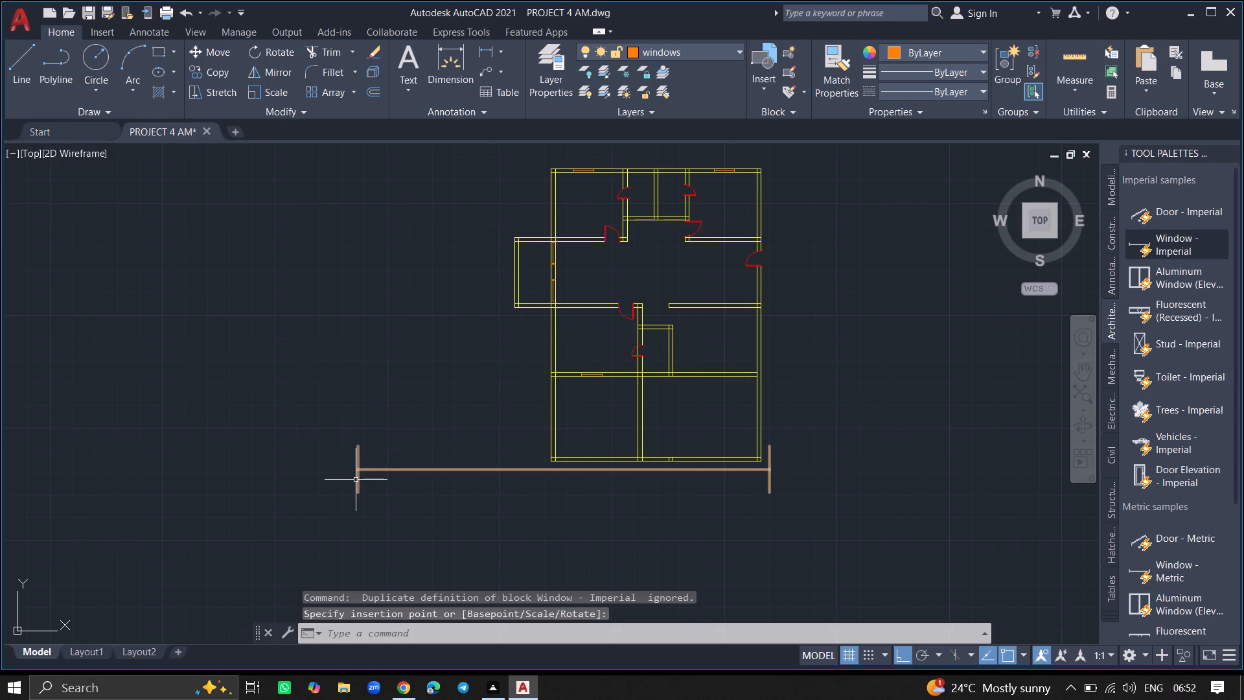
# Scale the inserted window block down about its lower-left end to roughly a tenth of its size.
pyautogui.click(356, 480)
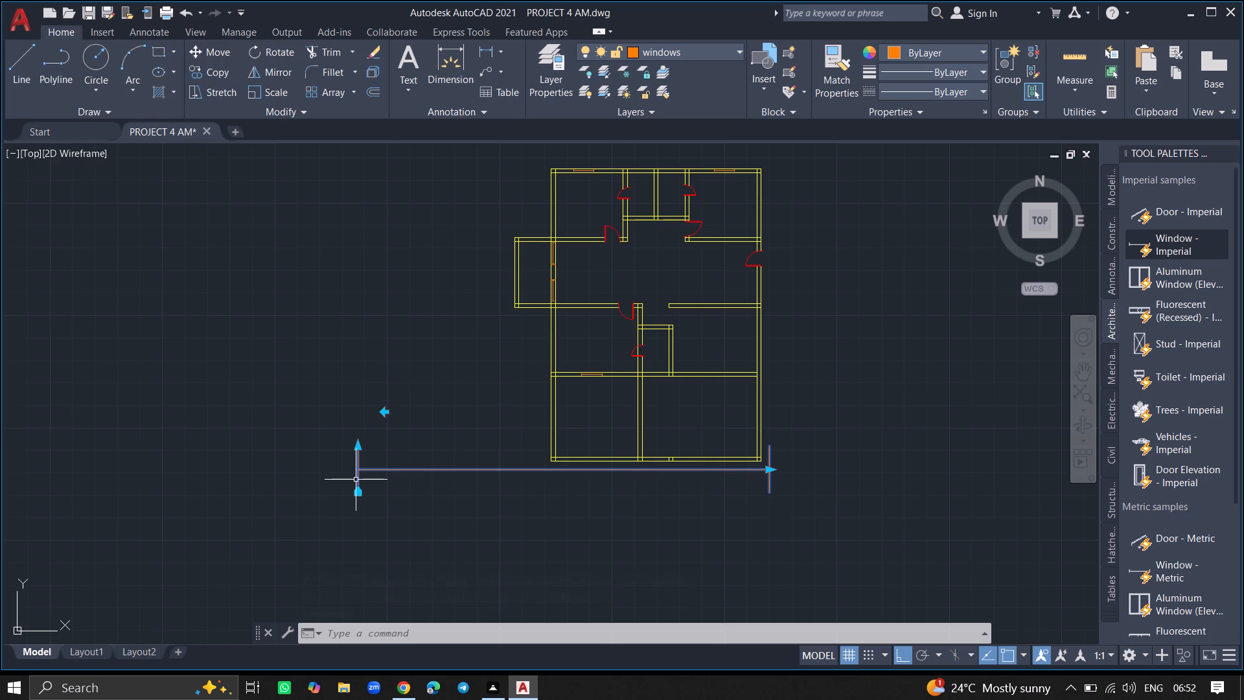
pyautogui.write('SC')
pyautogui.press('Return')
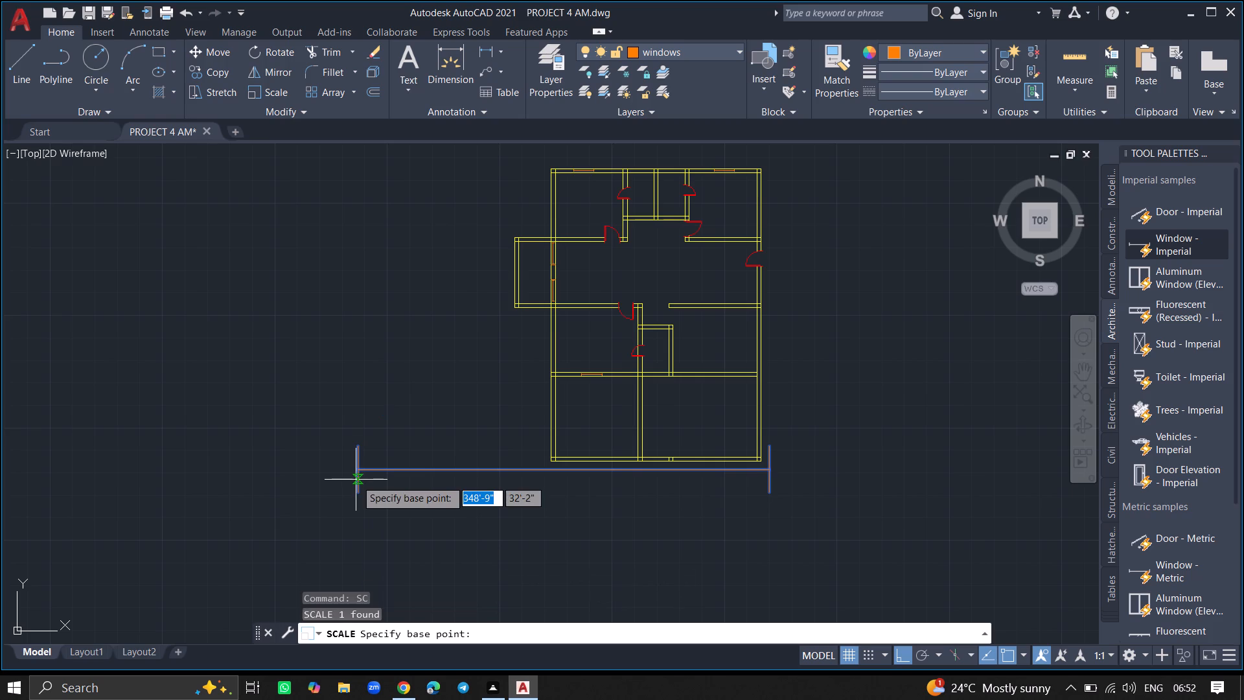
pyautogui.click(356, 480)
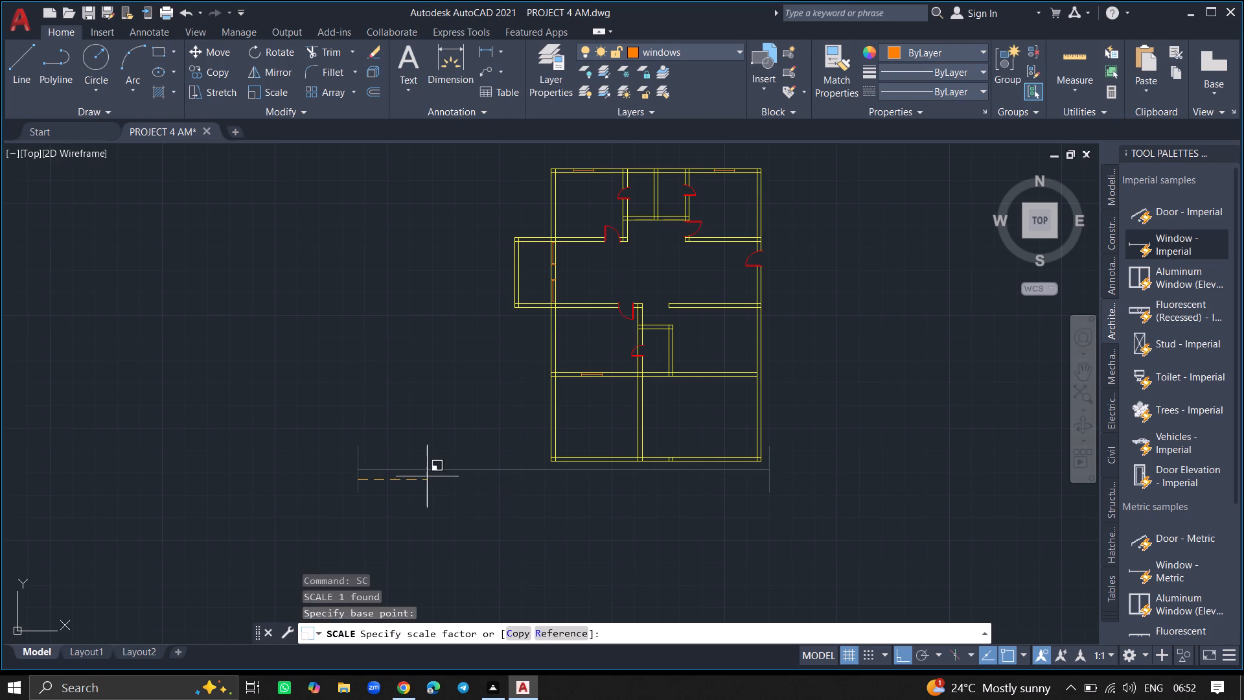
pyautogui.click(376, 470)
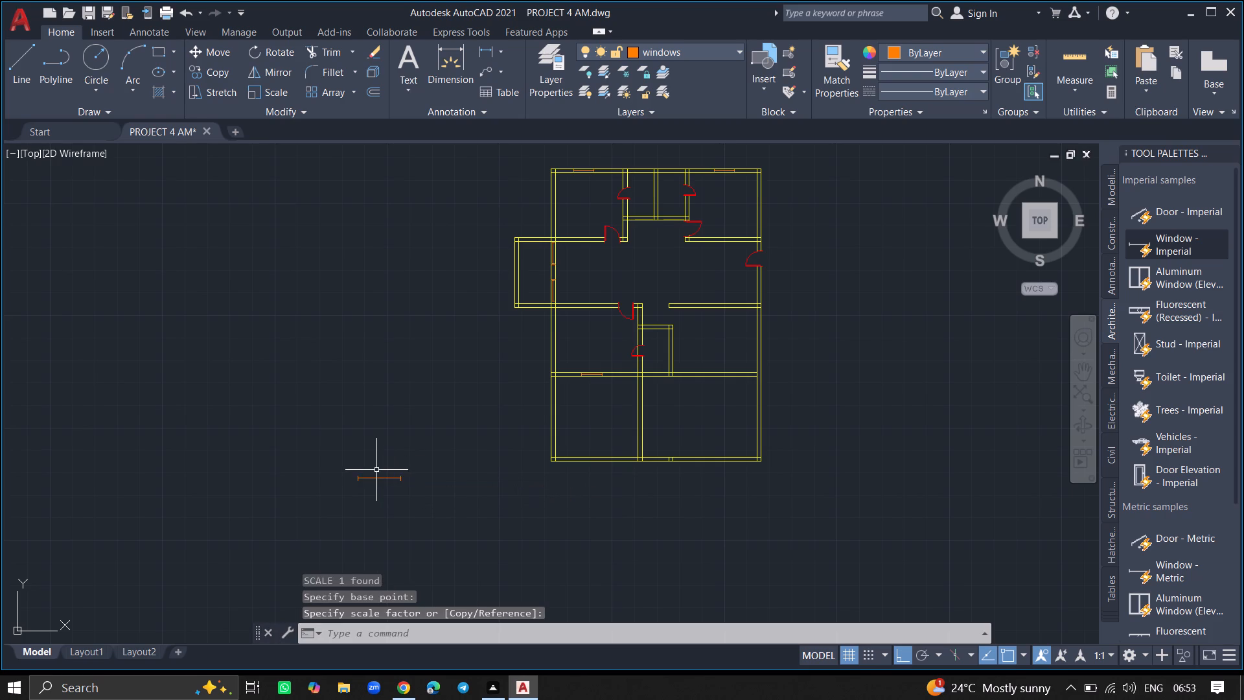
# Move the scaled window block to just above the plan's top exterior wall, over the left of the two upper small rooms, with Ortho off.
pyautogui.click(374, 478)
pyautogui.write('MOVE')
pyautogui.press('Return')
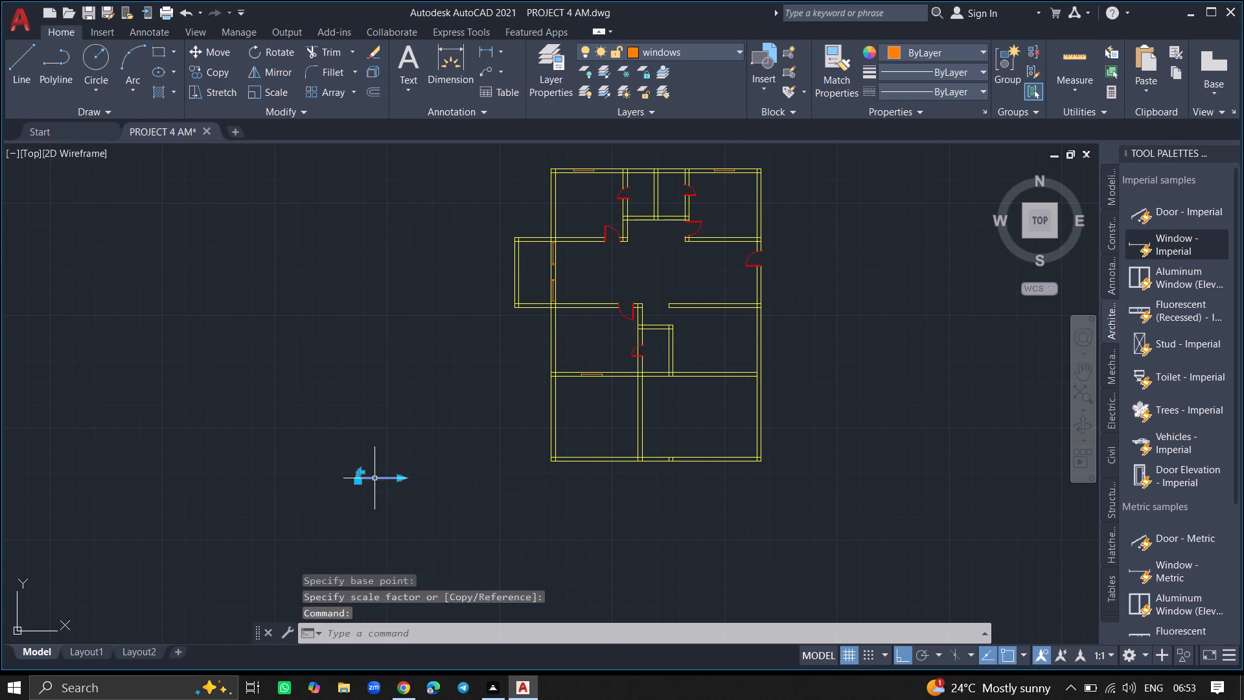
pyautogui.click(374, 478)
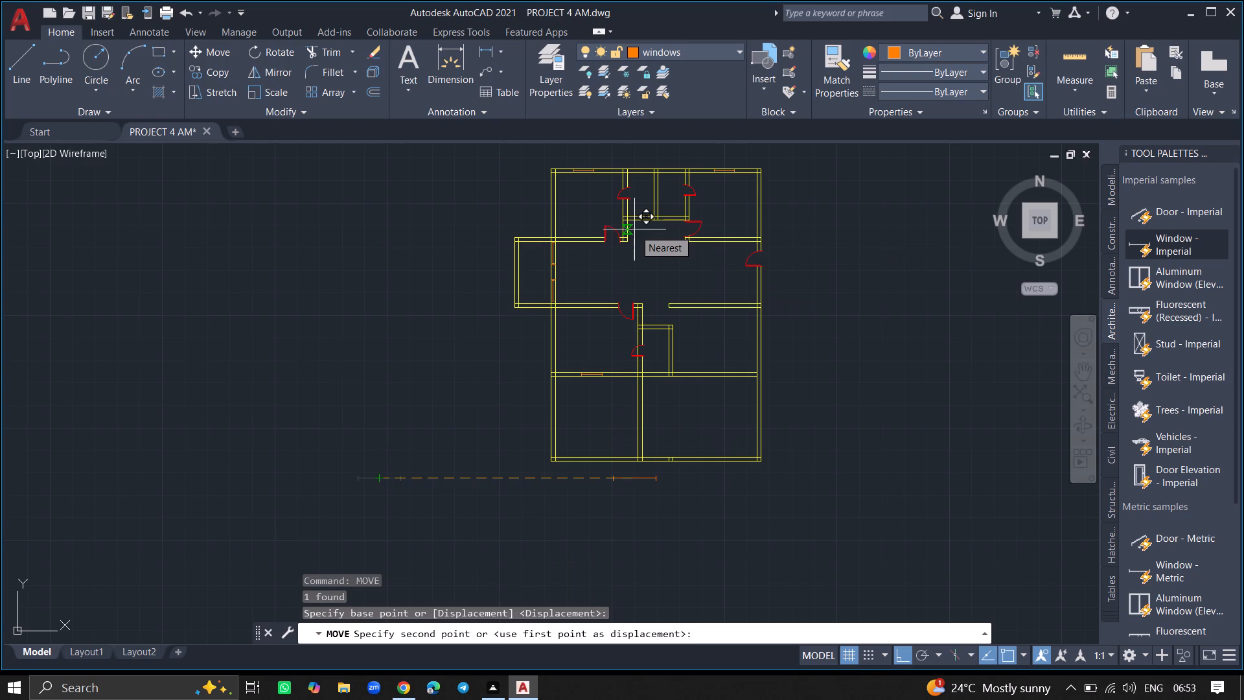
pyautogui.press('F8')
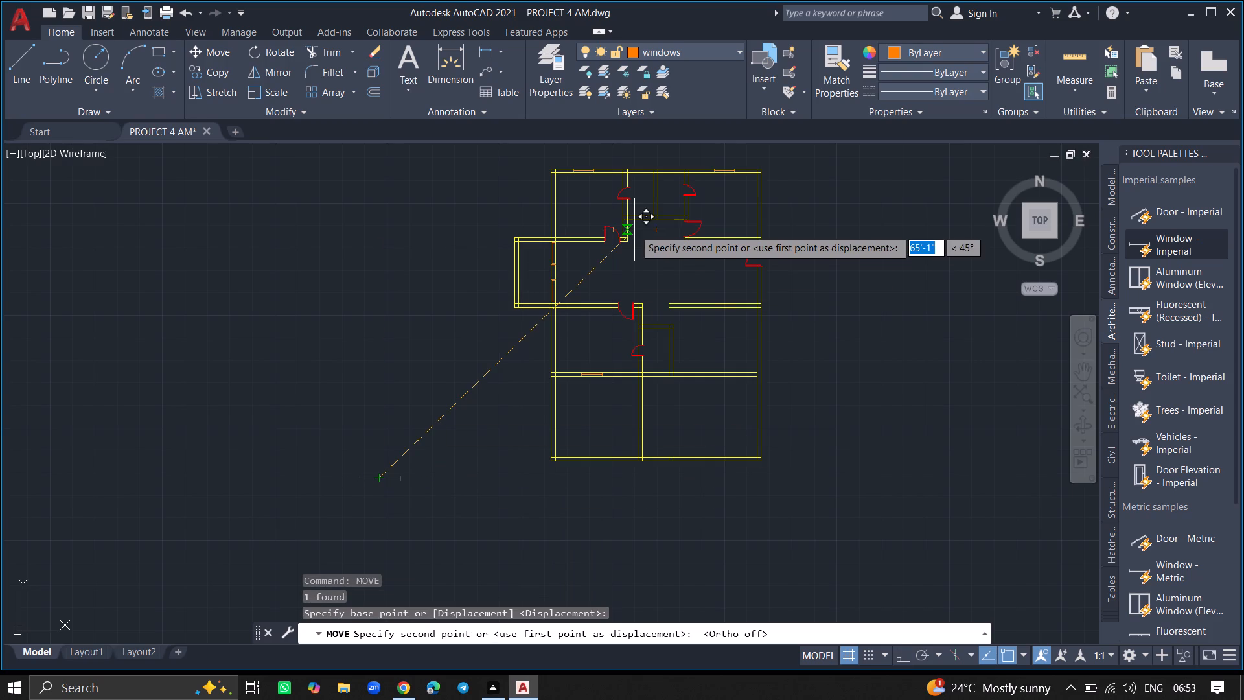
pyautogui.keyDown('ctrl'); pyautogui.scroll(6, 635, 165); pyautogui.keyUp('ctrl')
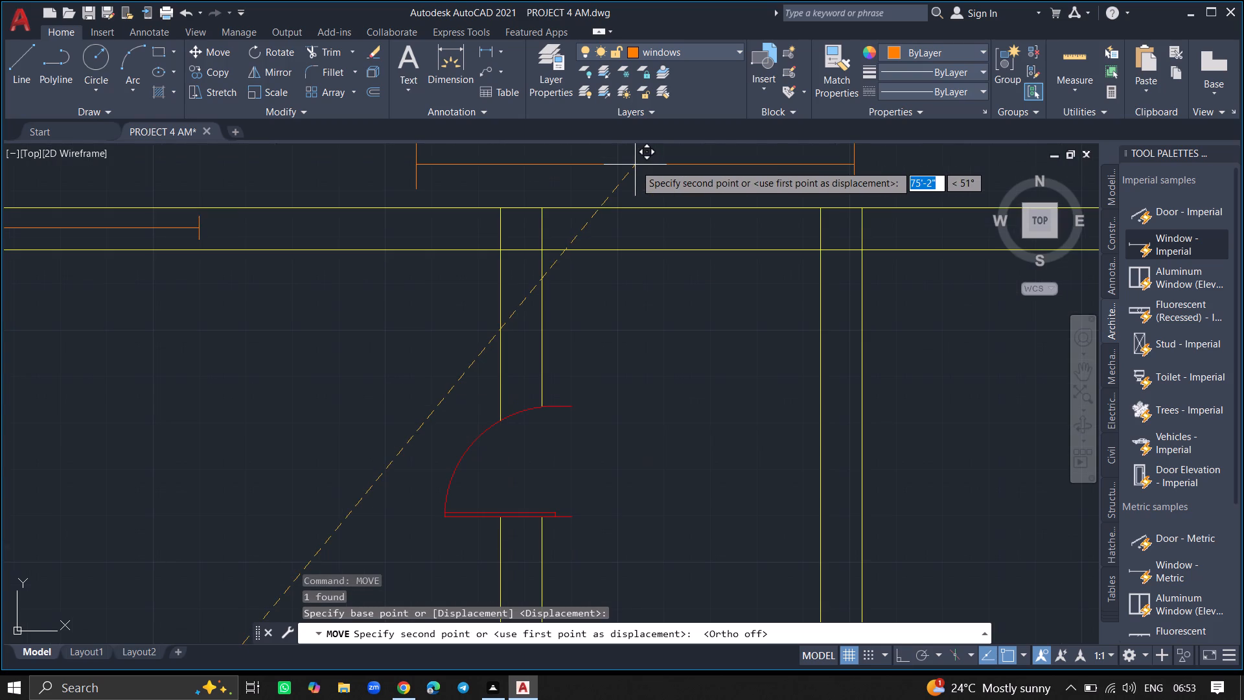
pyautogui.click(635, 165)
# Scale the window block about its midpoint down to roughly a quarter of its size.
pyautogui.click(635, 165)
pyautogui.click(635, 165)
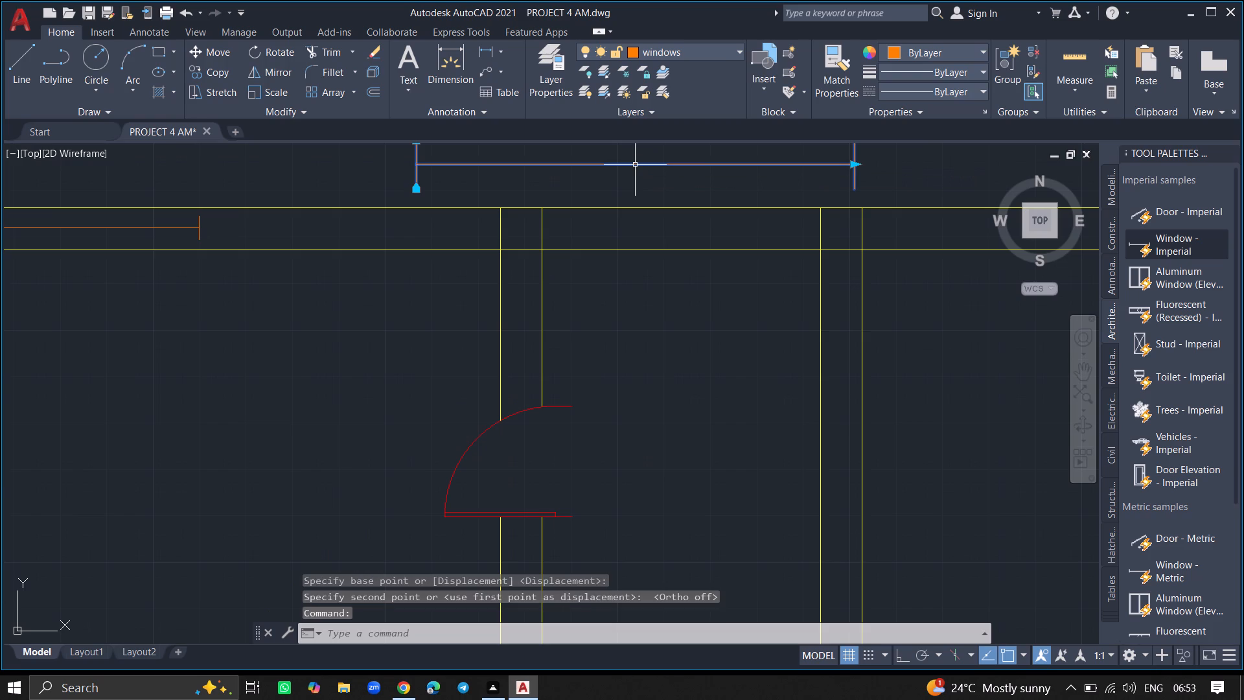
pyautogui.write('SC')
pyautogui.press('Return')
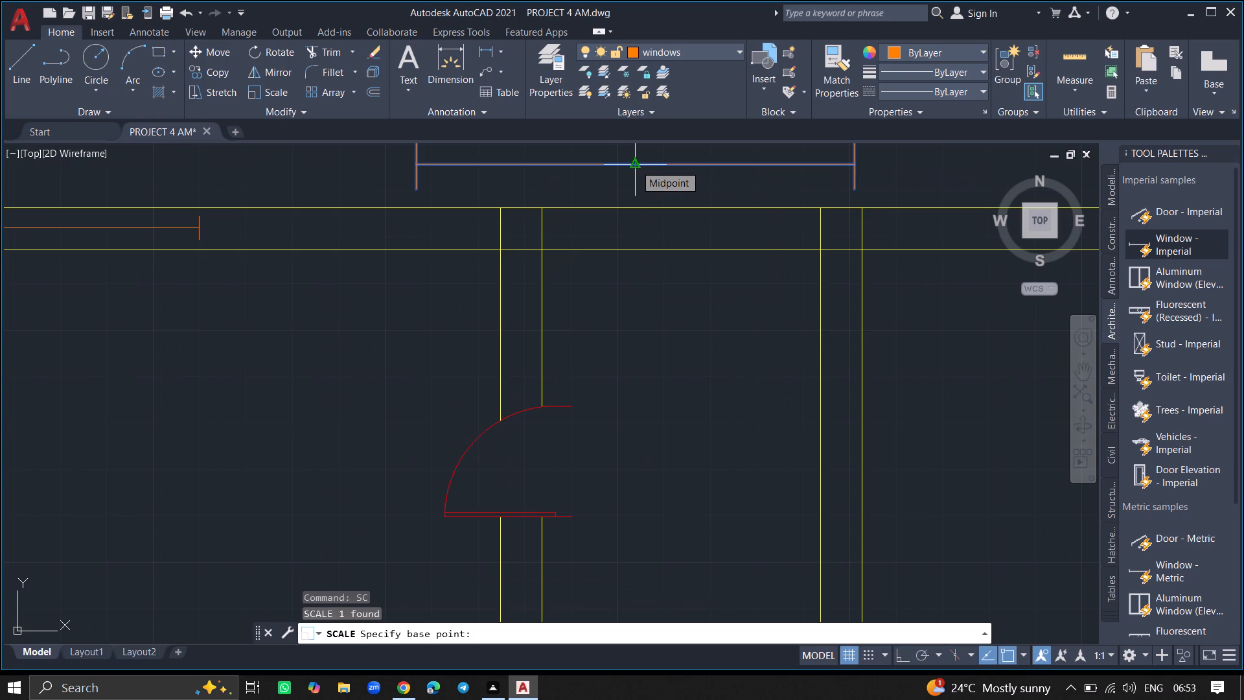
pyautogui.click(635, 165)
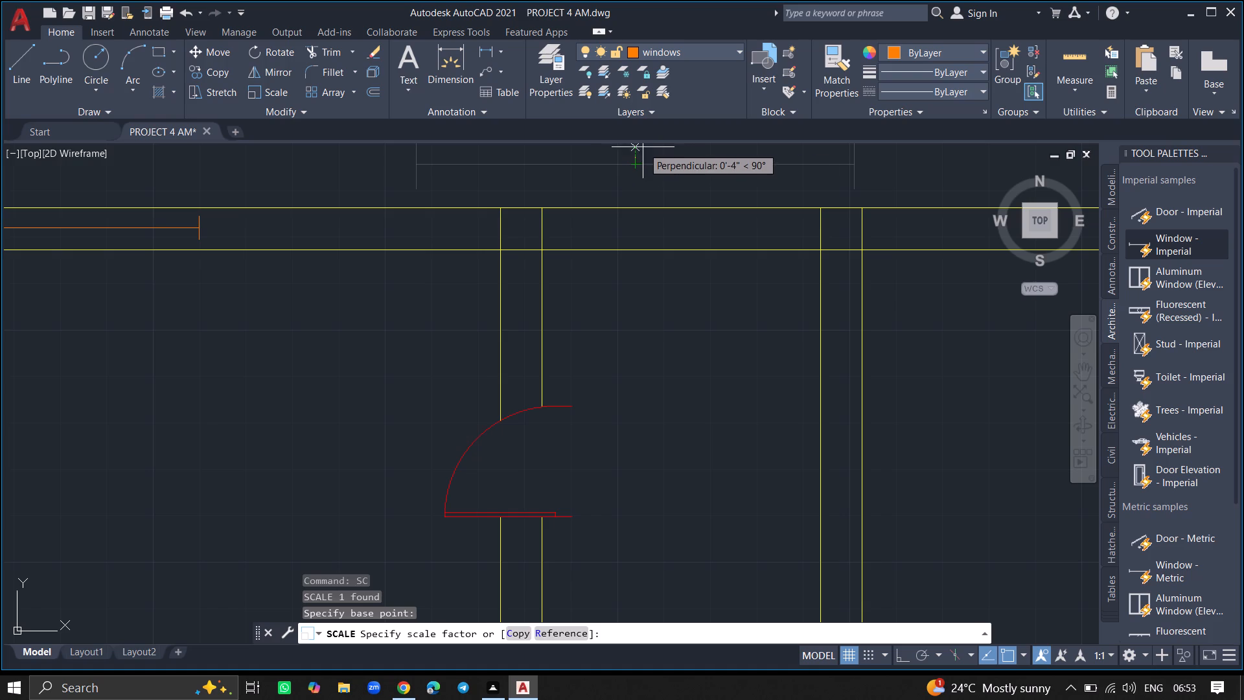
pyautogui.click(687, 156)
# Move the small window down between the two top exterior wall lines, above the left of the two upper small rooms.
pyautogui.click(676, 163)
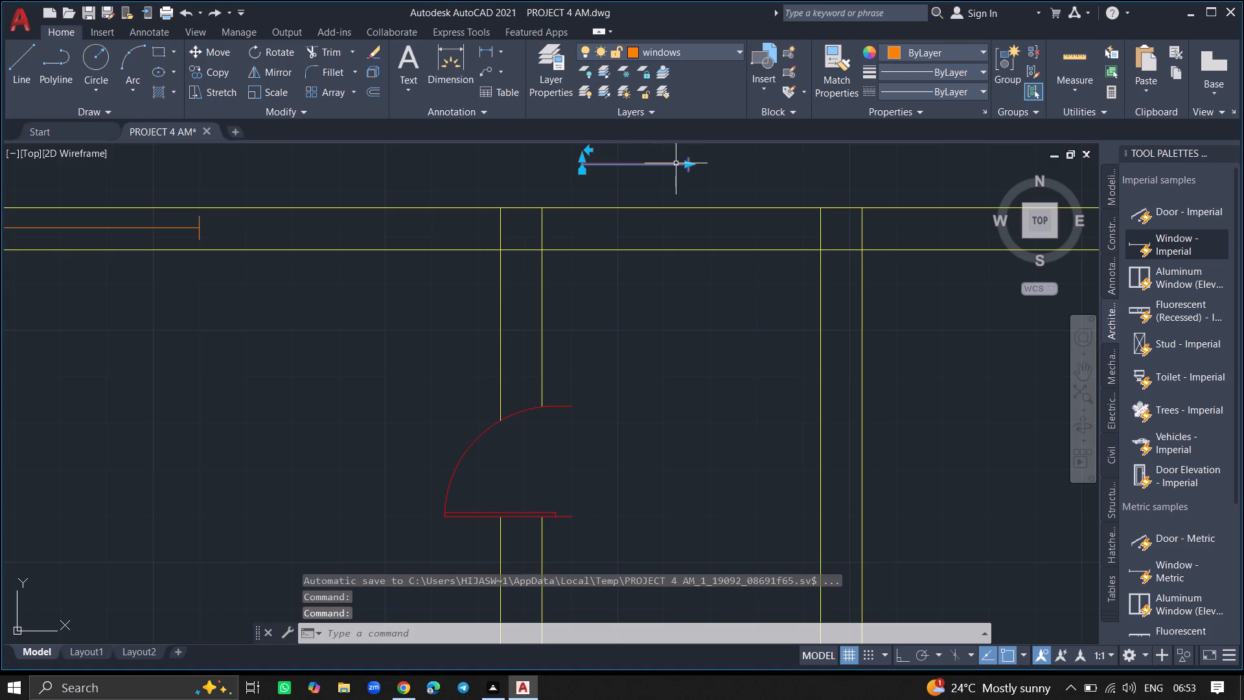
pyautogui.write('MOVE')
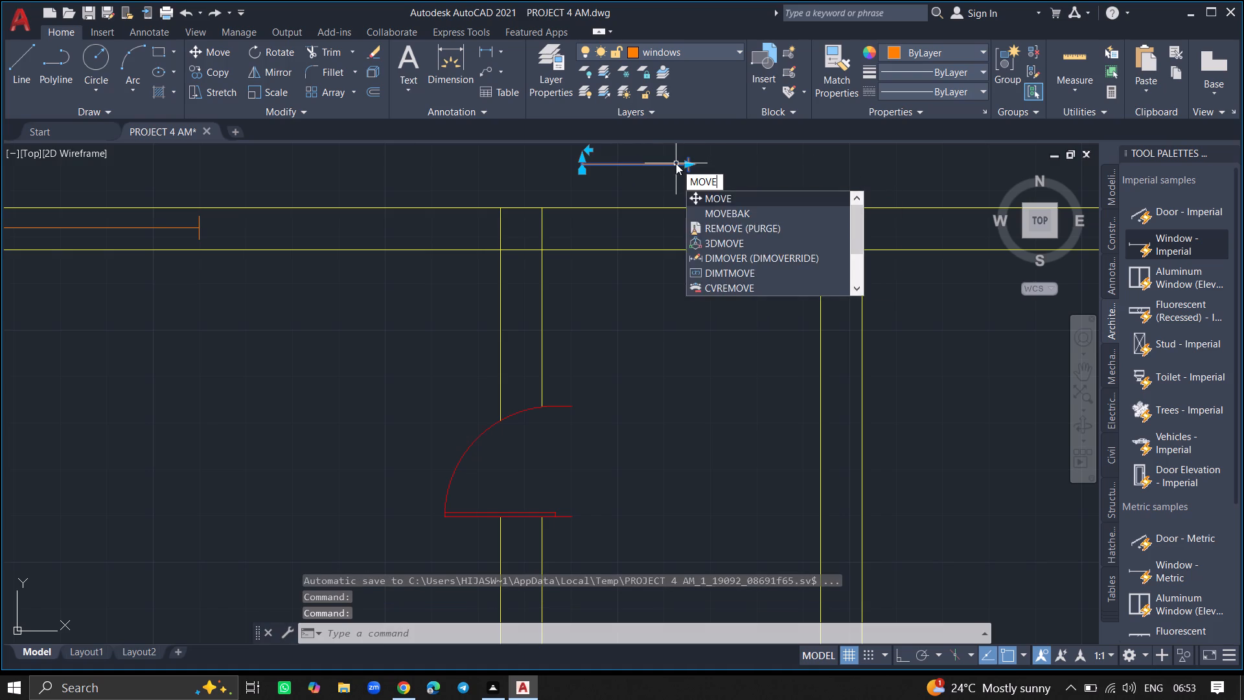
pyautogui.press('Return')
pyautogui.click(676, 163)
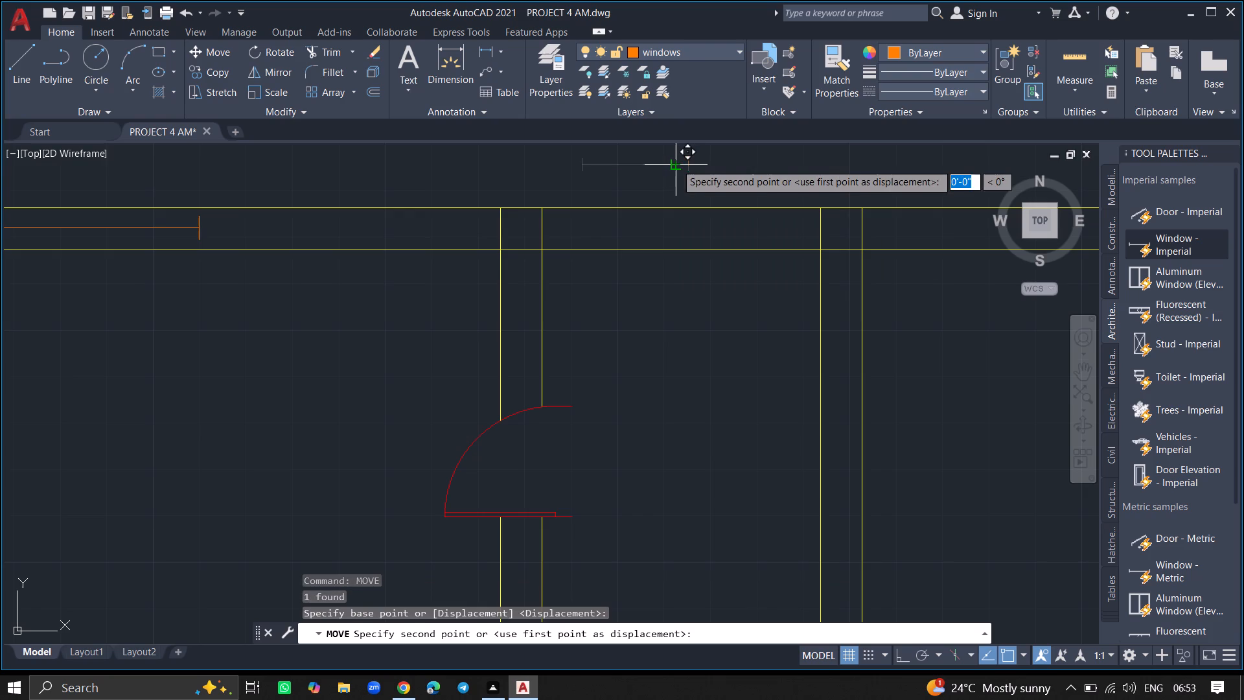
pyautogui.click(701, 226)
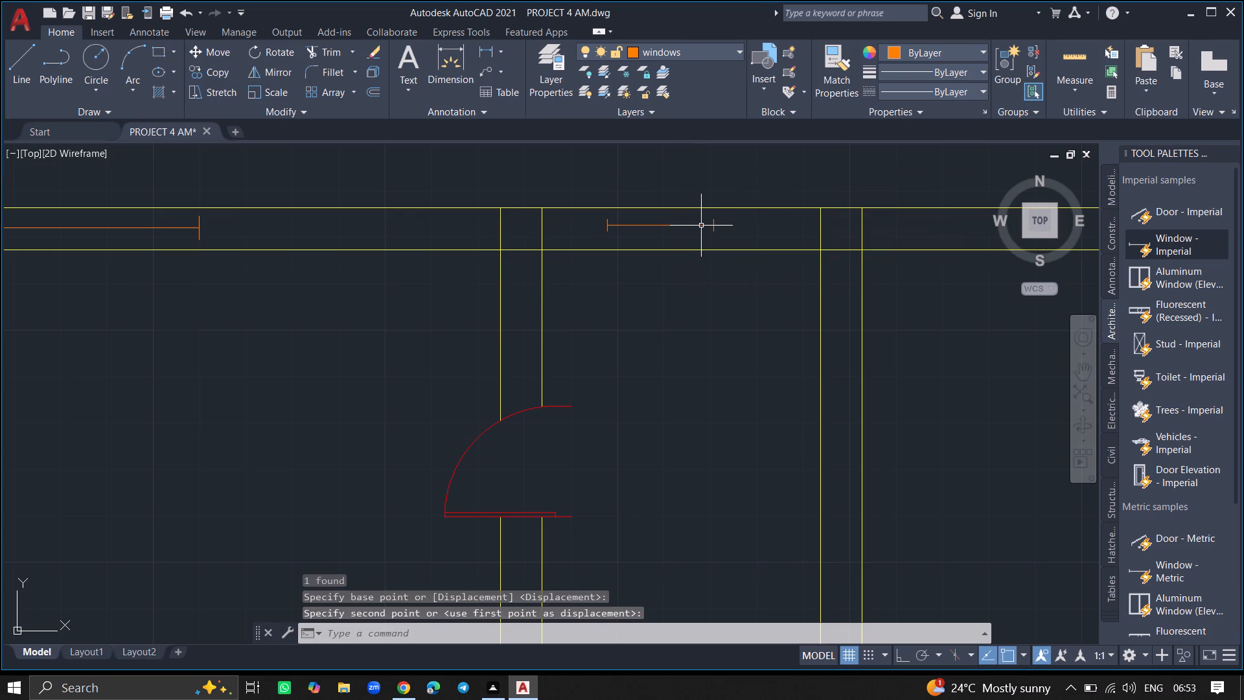
# Copy the small window about 6'-0" to the right, into the top exterior wall of the adjoining small room.
pyautogui.click(701, 226)
pyautogui.write('COPY')
pyautogui.press('Return')
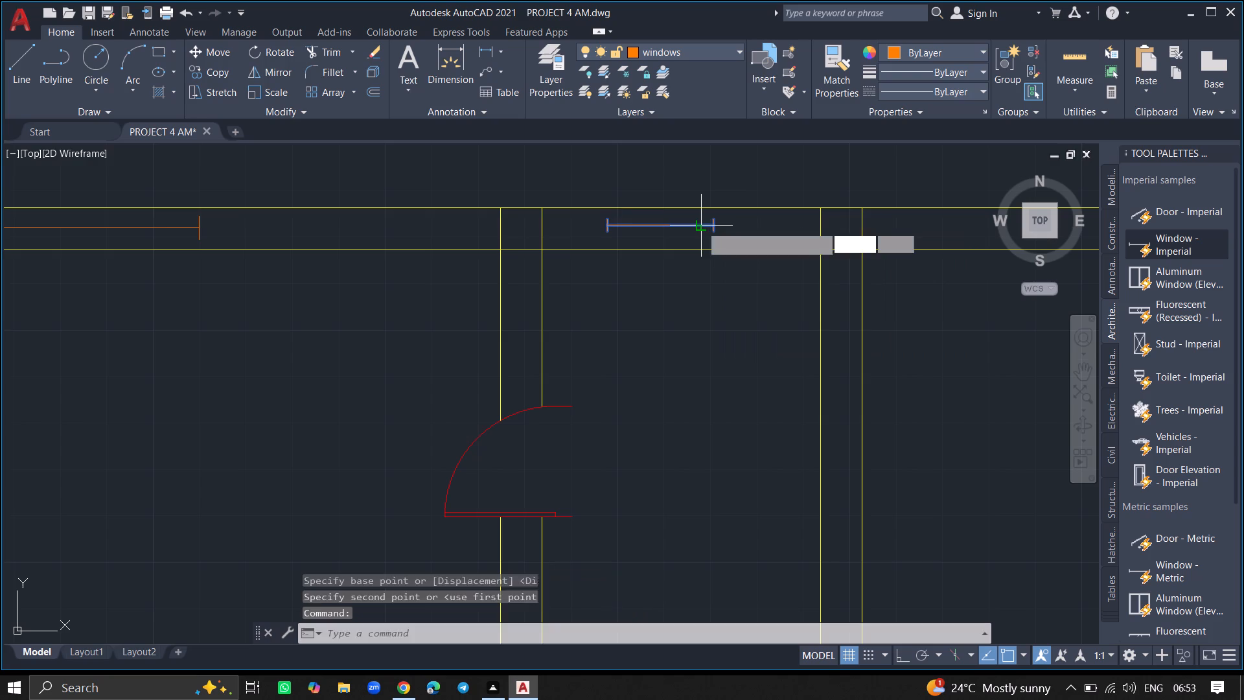
pyautogui.click(701, 226)
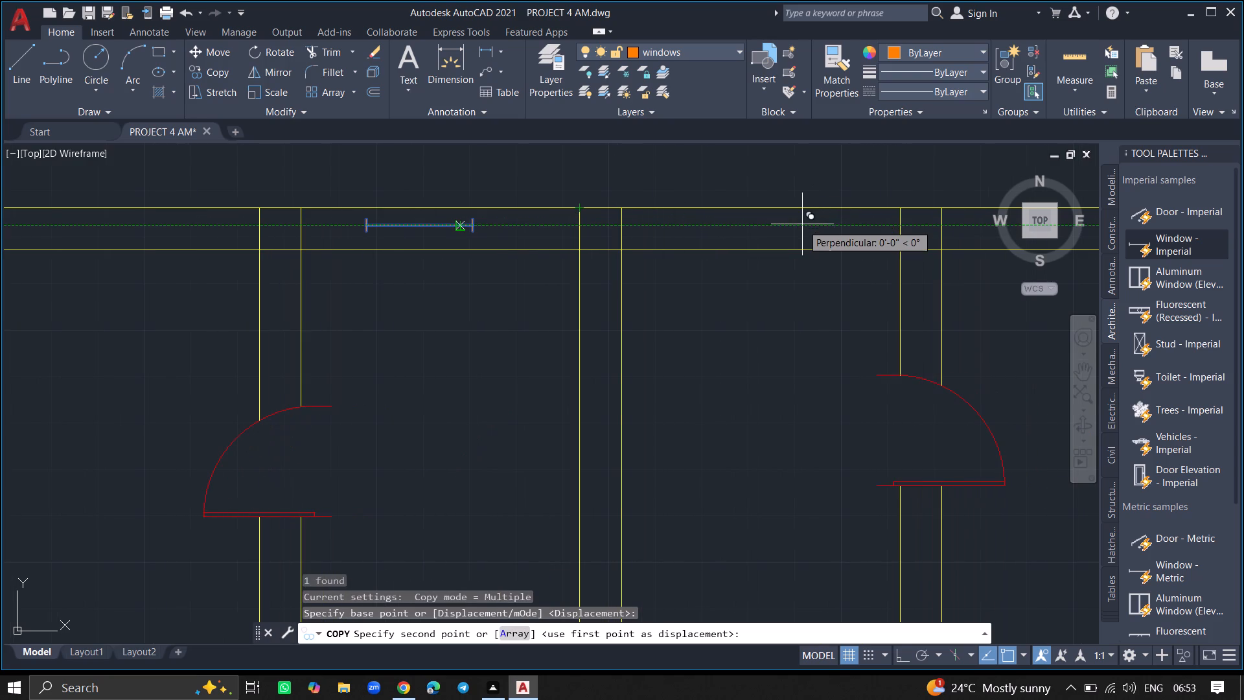
pyautogui.click(799, 227)
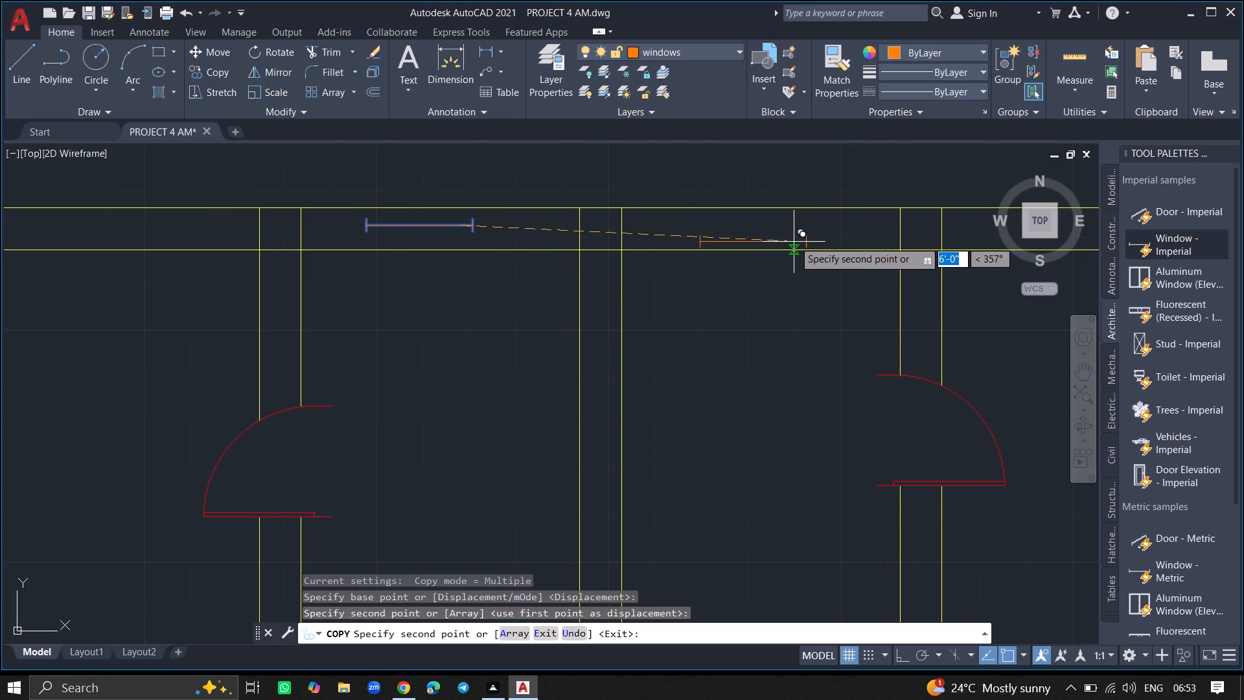
pyautogui.click(796, 230)
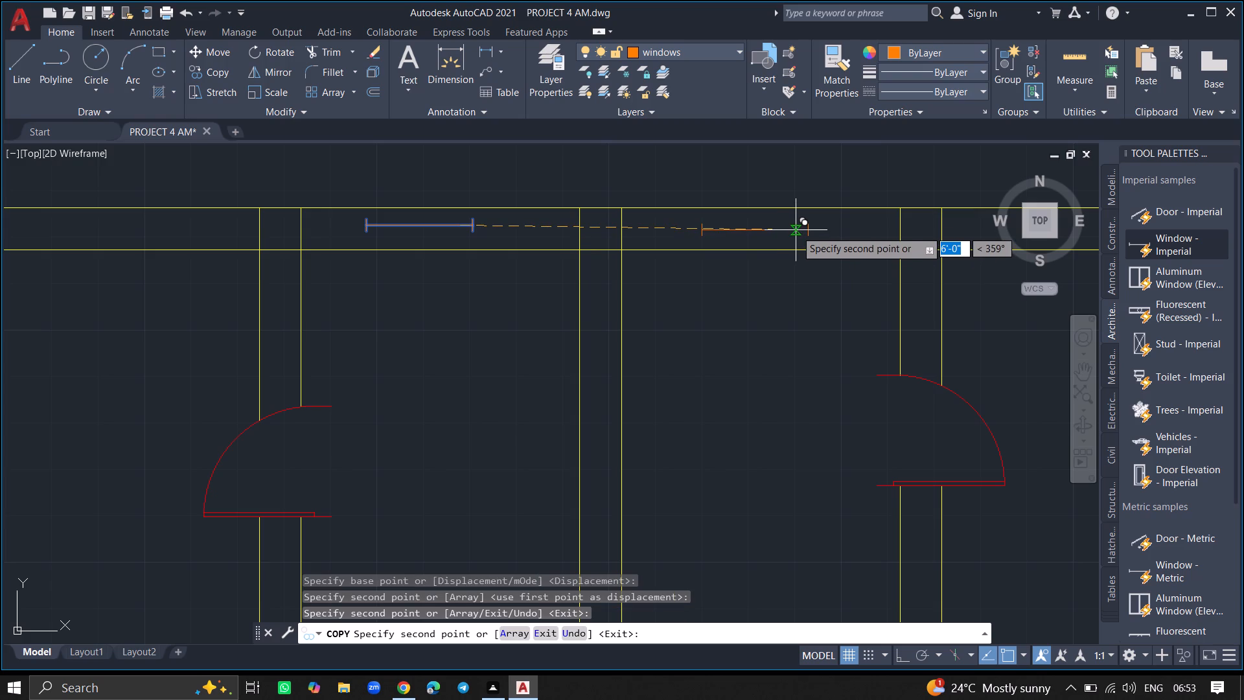
# Copy the same small window about 37'-11" down into the bottom wall of the lower small room.
pyautogui.keyDown('ctrl'); pyautogui.scroll(-6, 792, 370); pyautogui.keyUp('ctrl')
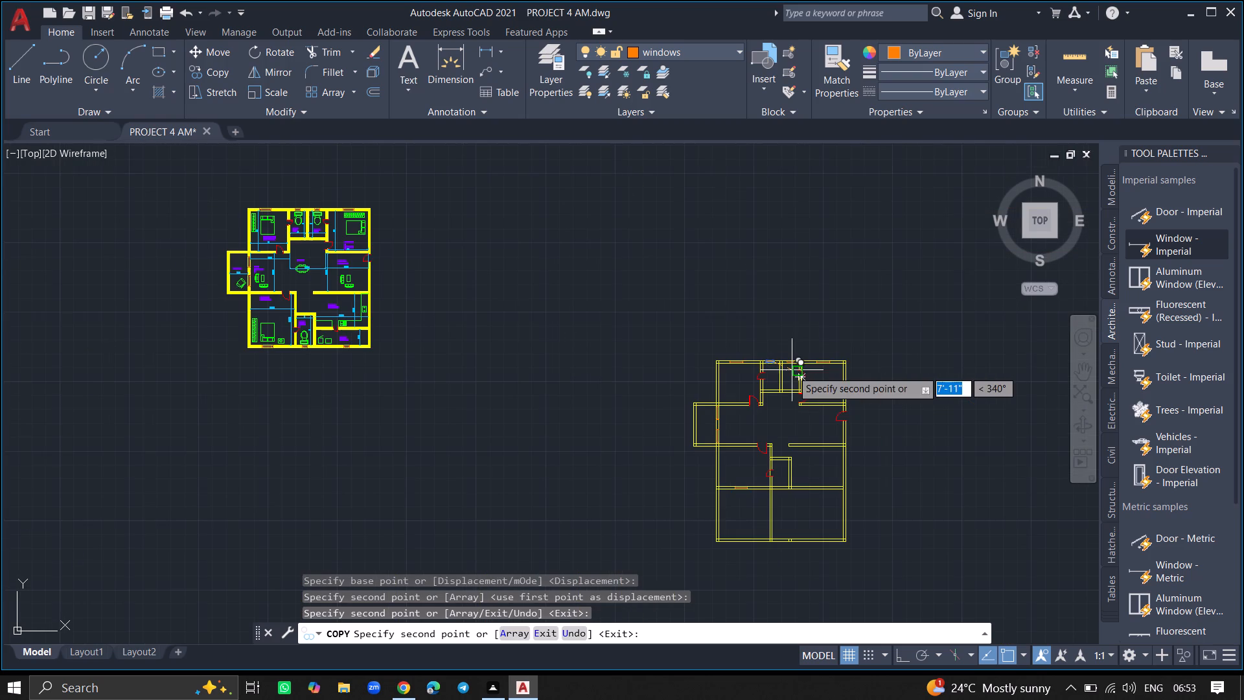
pyautogui.keyDown('ctrl'); pyautogui.scroll(6, 794, 487); pyautogui.keyUp('ctrl')
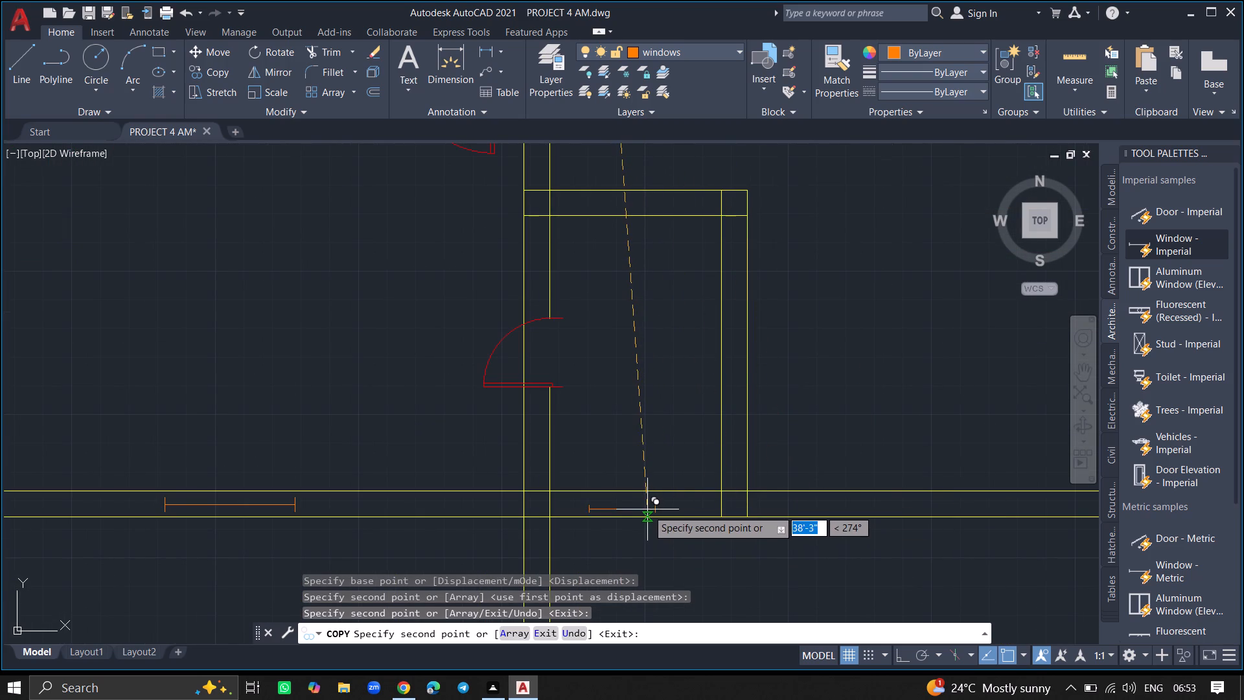
pyautogui.keyDown('ctrl'); pyautogui.scroll(3, 647, 509); pyautogui.keyUp('ctrl')
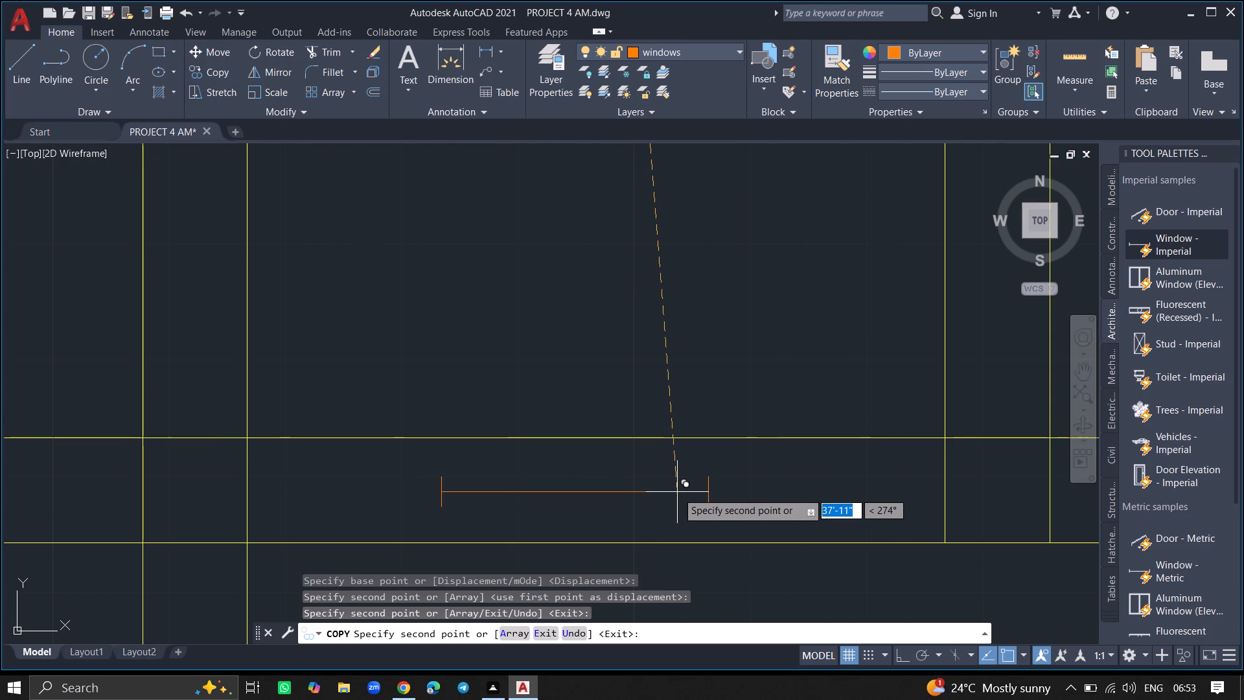
pyautogui.click(677, 492)
pyautogui.press('Return')
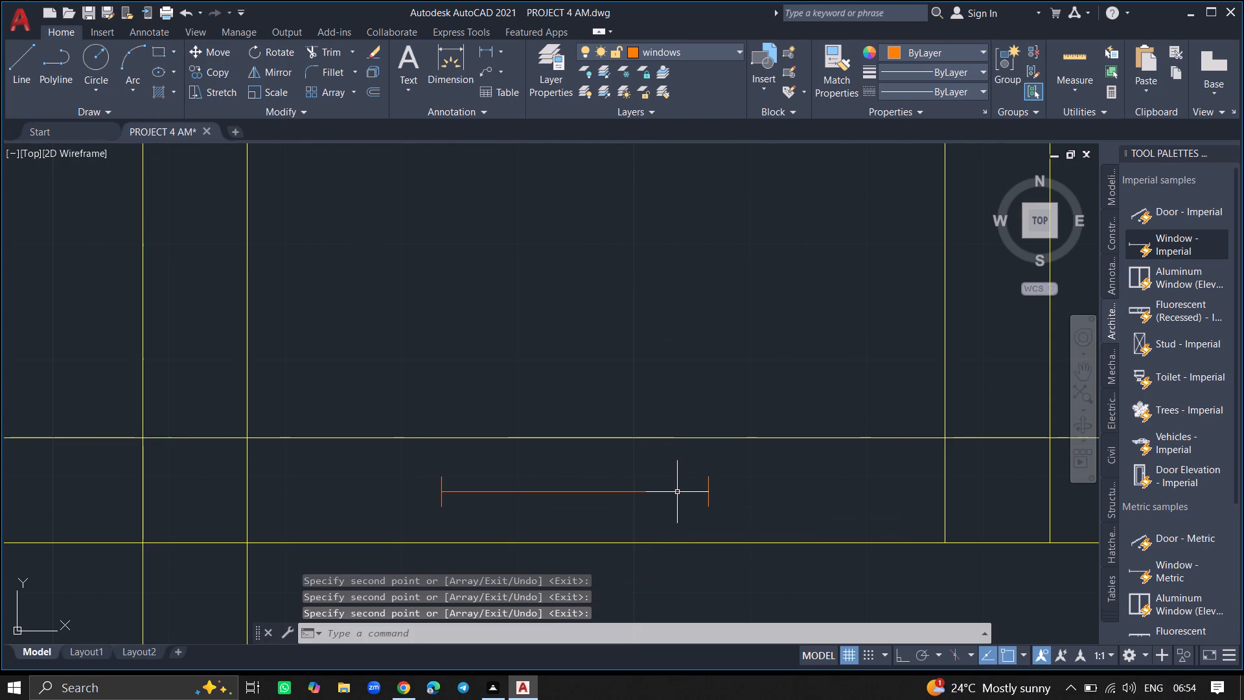
# Draw a vertical line across the wall thickness just left of the small window in the lower small room's bottom wall.
pyautogui.press('l')
pyautogui.press('Return')
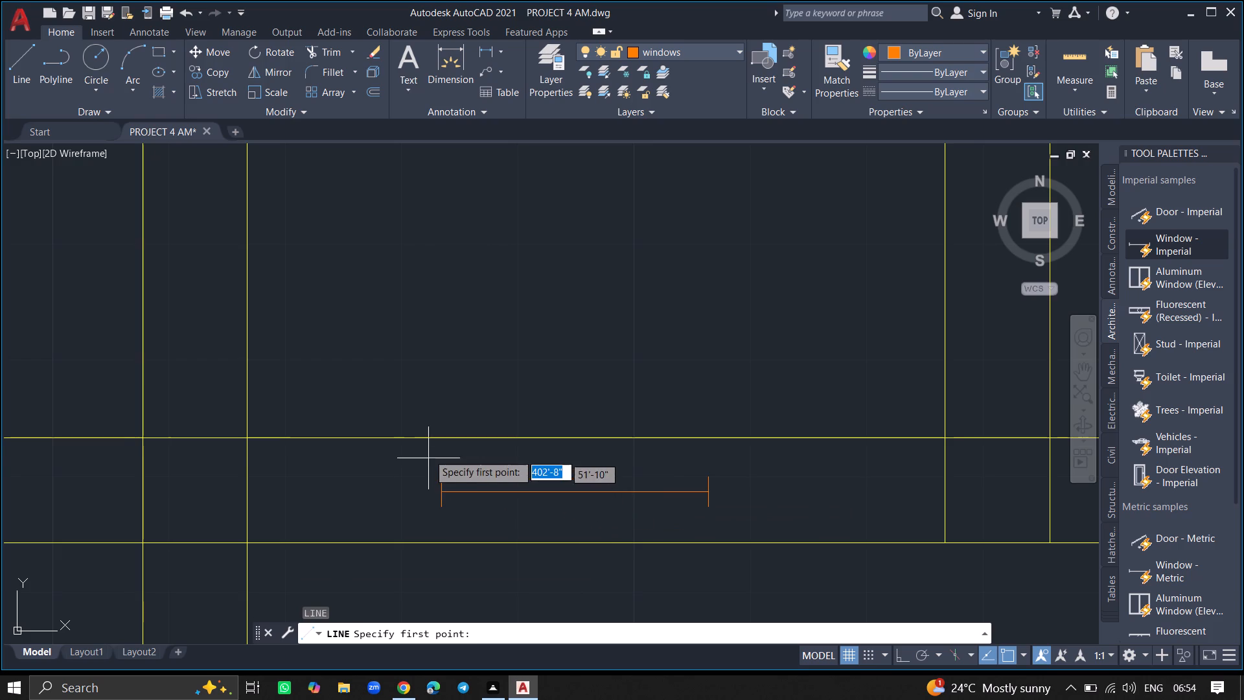
pyautogui.click(432, 436)
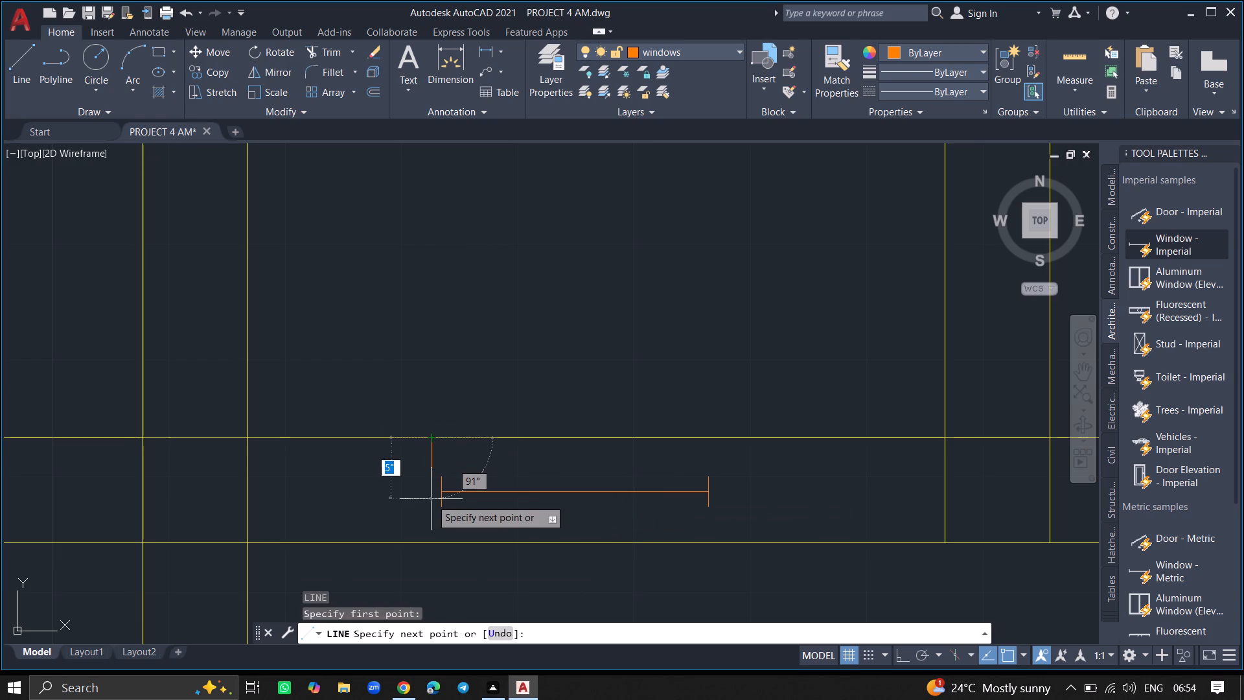
pyautogui.click(433, 544)
pyautogui.press('Return')
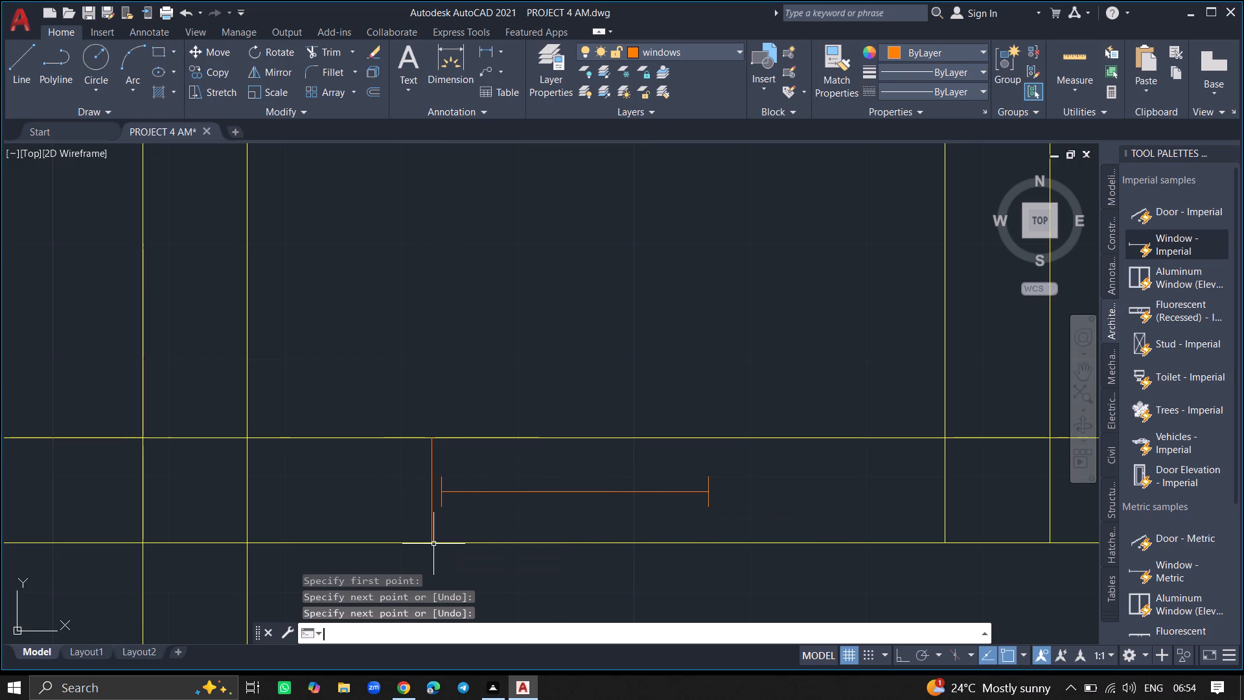
# Draw a vertical line about 9" long across the wall thickness just right of the small window in the lower small room's bottom wall.
pyautogui.press('l')
pyautogui.press('Return')
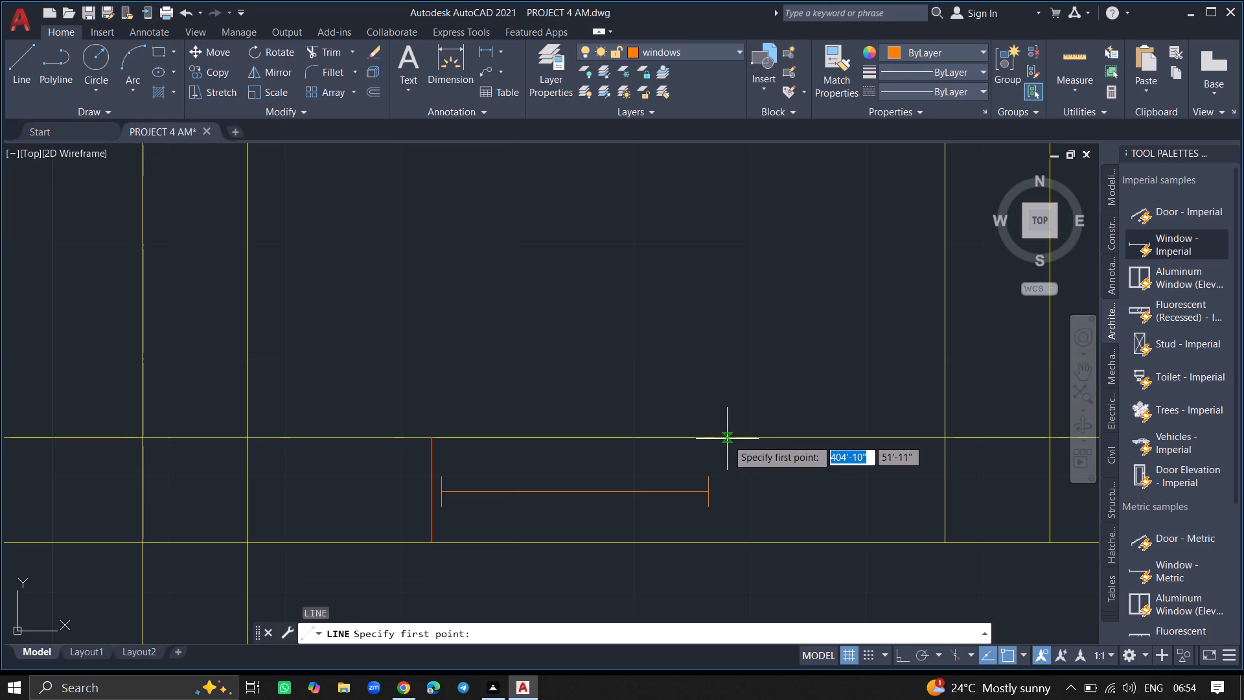
pyautogui.moveTo(727, 439); pyautogui.dragTo(737, 539)
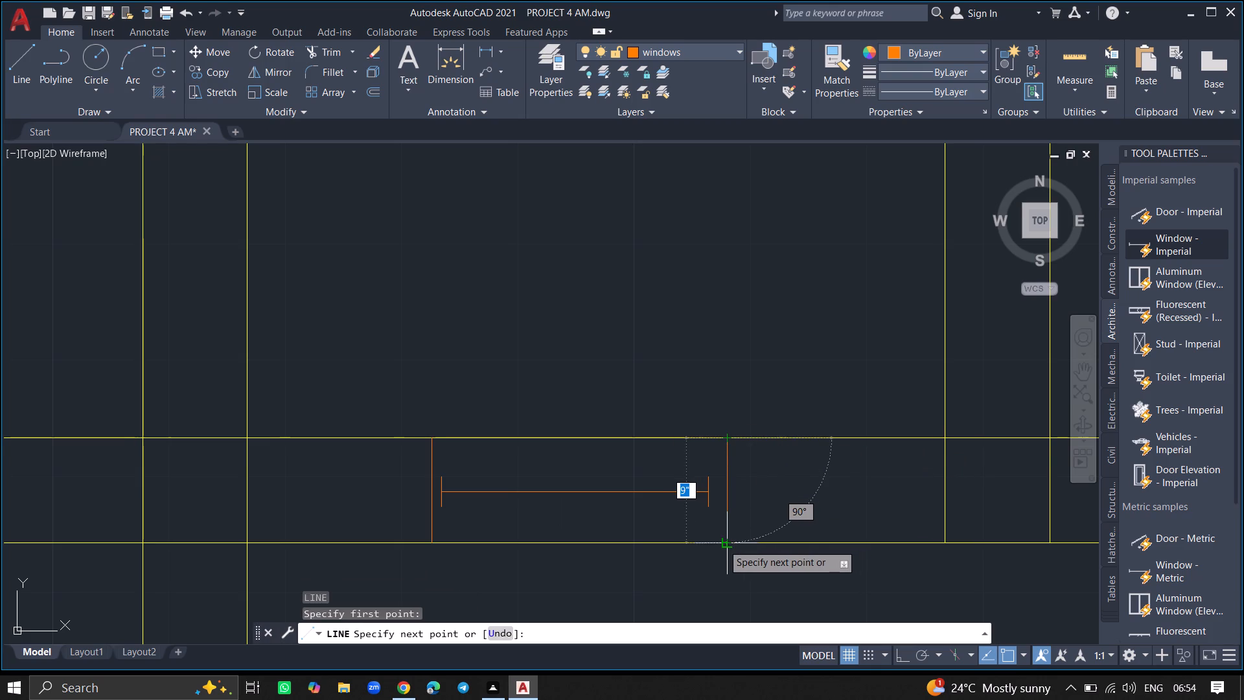
pyautogui.click(724, 544)
pyautogui.press('Return')
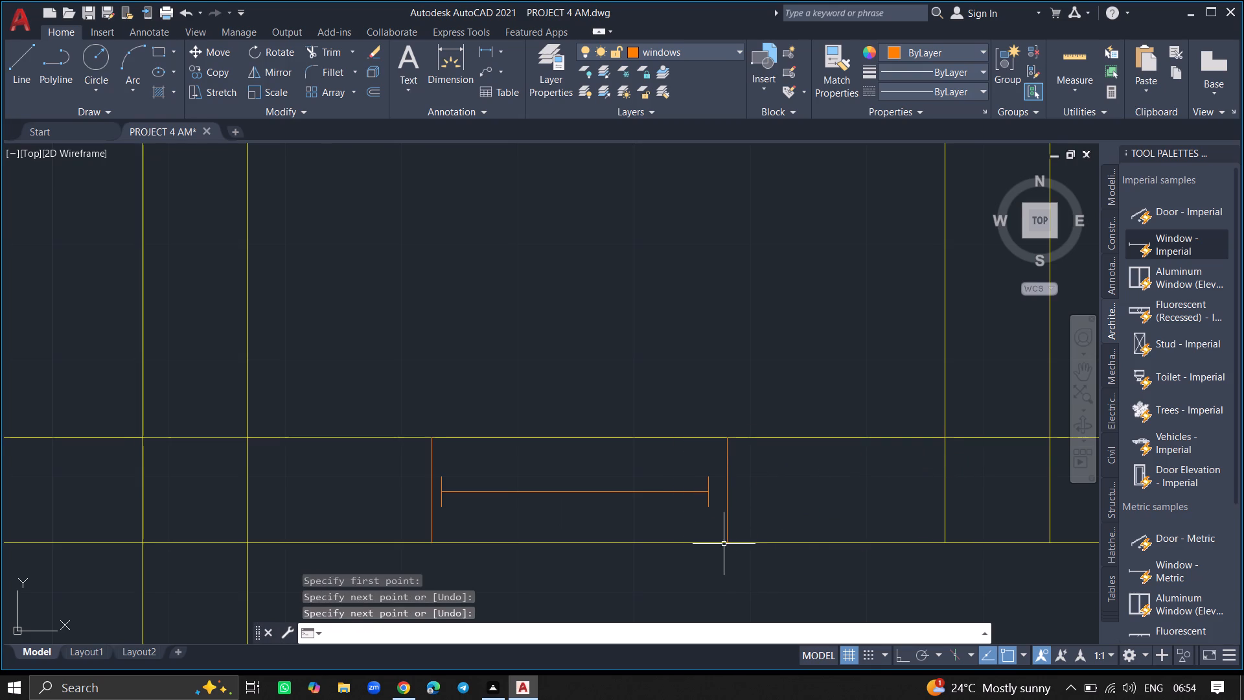
# Draw a vertical line about 9" long across the top exterior wall just right of the left upper small room's window.
pyautogui.keyDown('ctrl'); pyautogui.scroll(-6, 724, 544); pyautogui.keyUp('ctrl')
pyautogui.keyDown('ctrl'); pyautogui.scroll(-1, 713, 471); pyautogui.keyUp('ctrl')
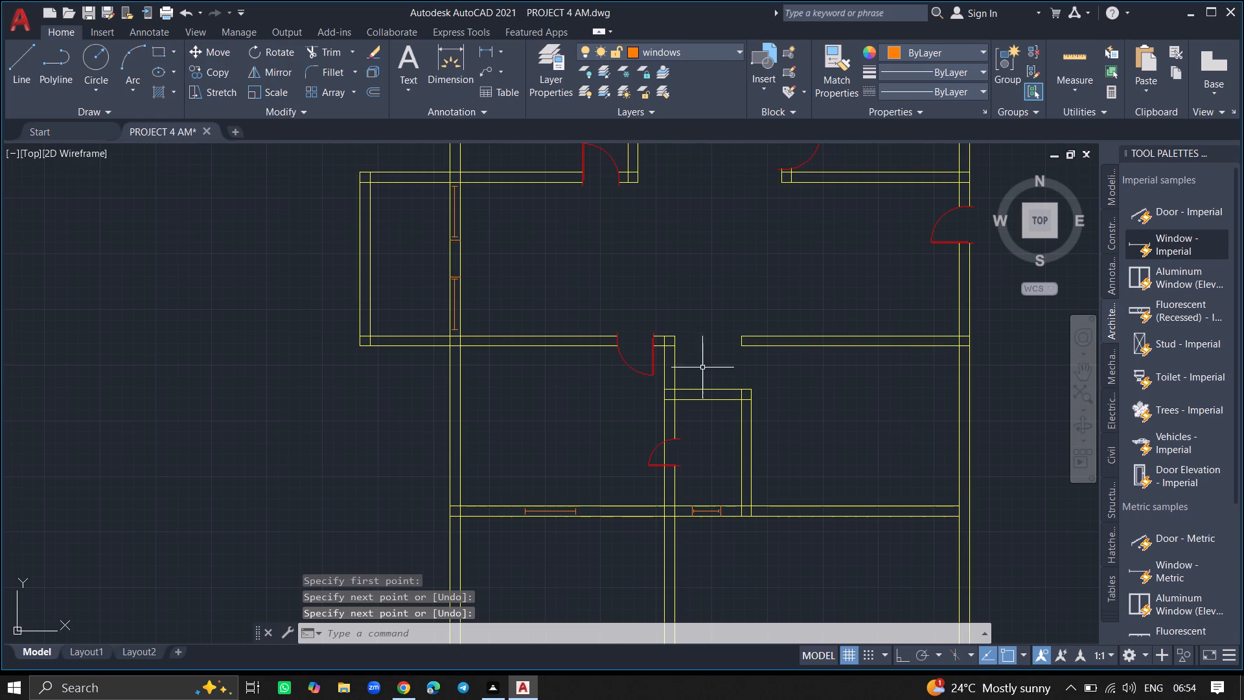
pyautogui.keyDown('ctrl'); pyautogui.scroll(-2, 702, 358); pyautogui.keyUp('ctrl')
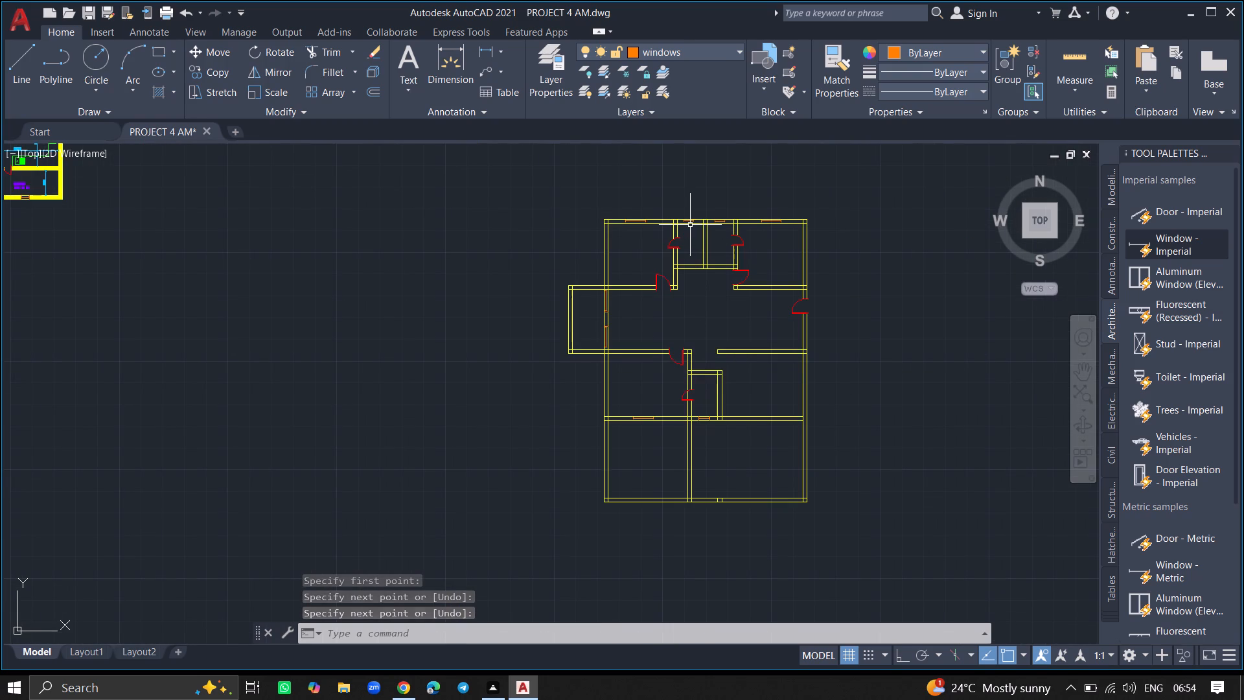
pyautogui.keyDown('ctrl'); pyautogui.scroll(5, 690, 225); pyautogui.keyUp('ctrl')
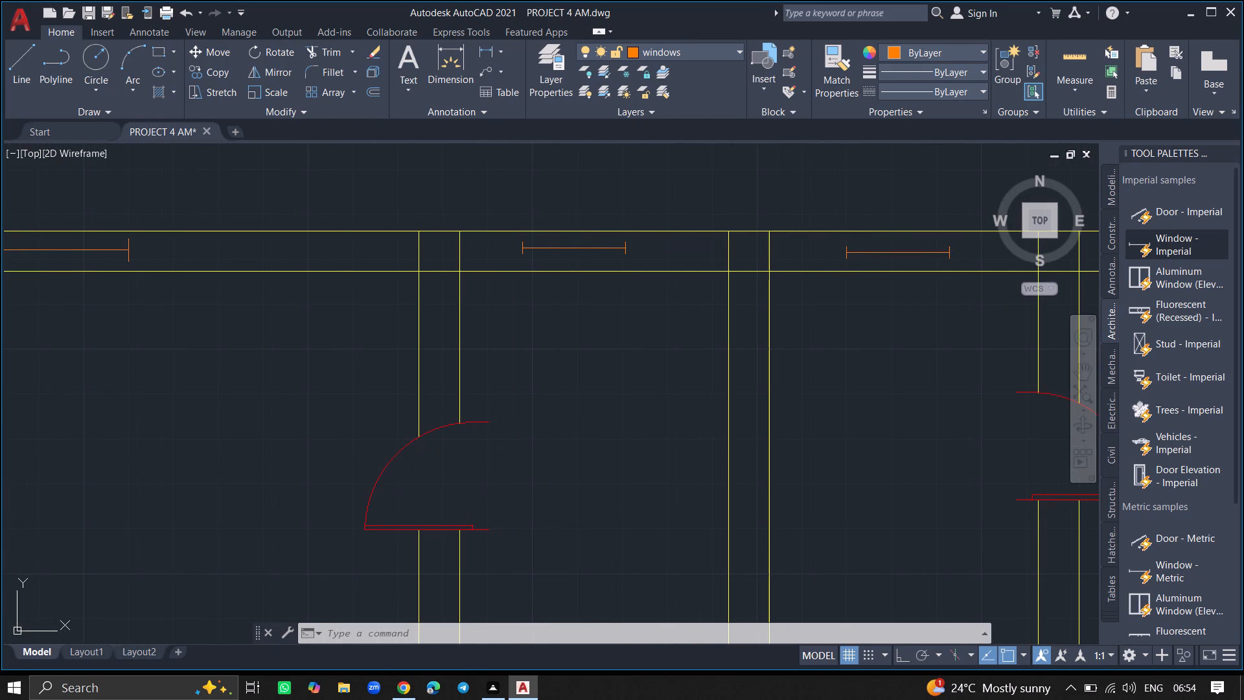
pyautogui.press('l')
pyautogui.press('Return')
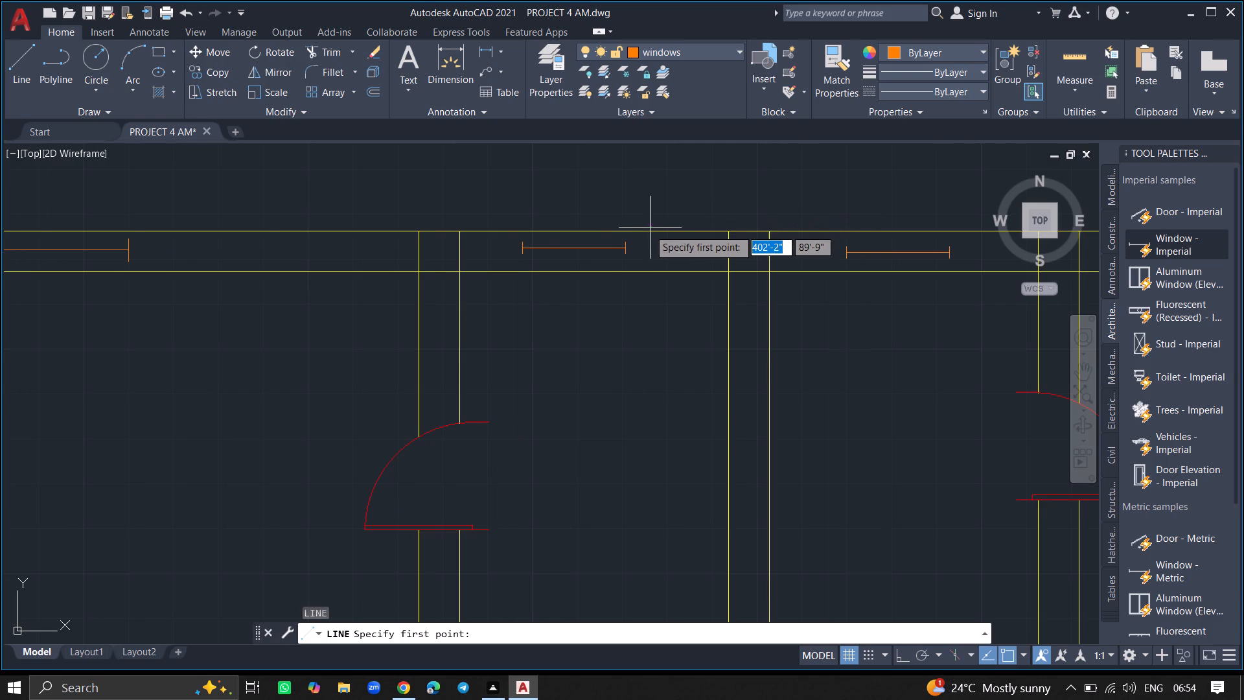
pyautogui.click(639, 232)
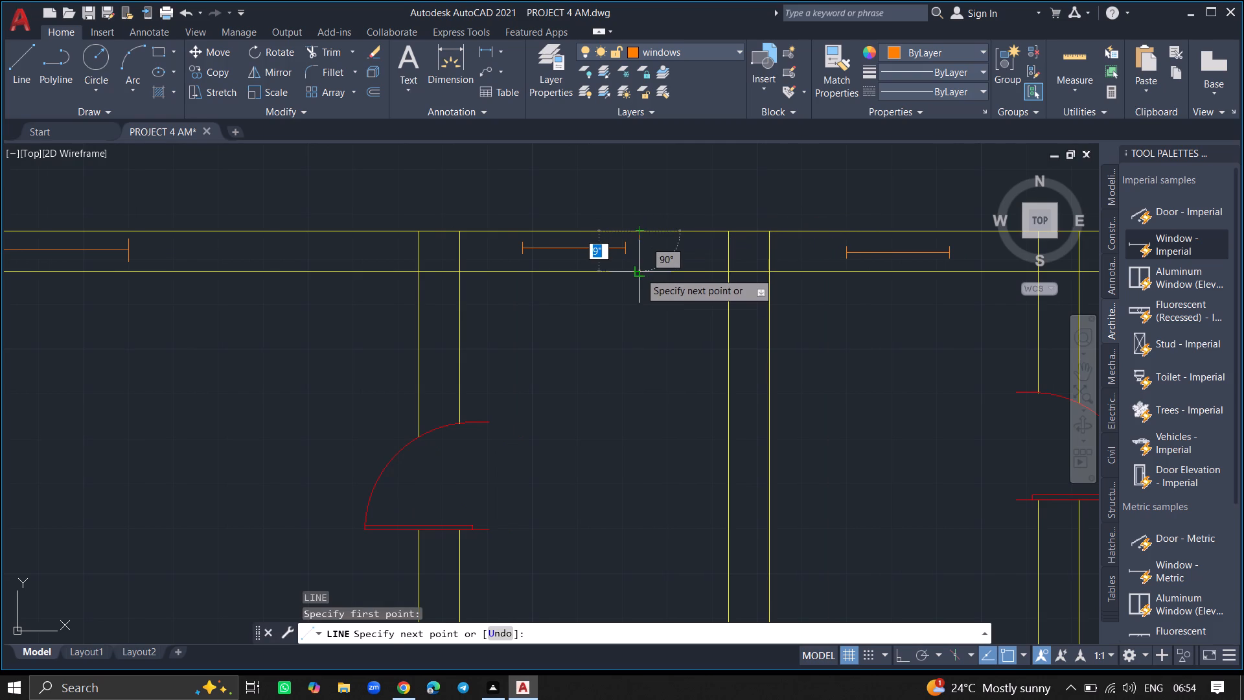
pyautogui.click(641, 278)
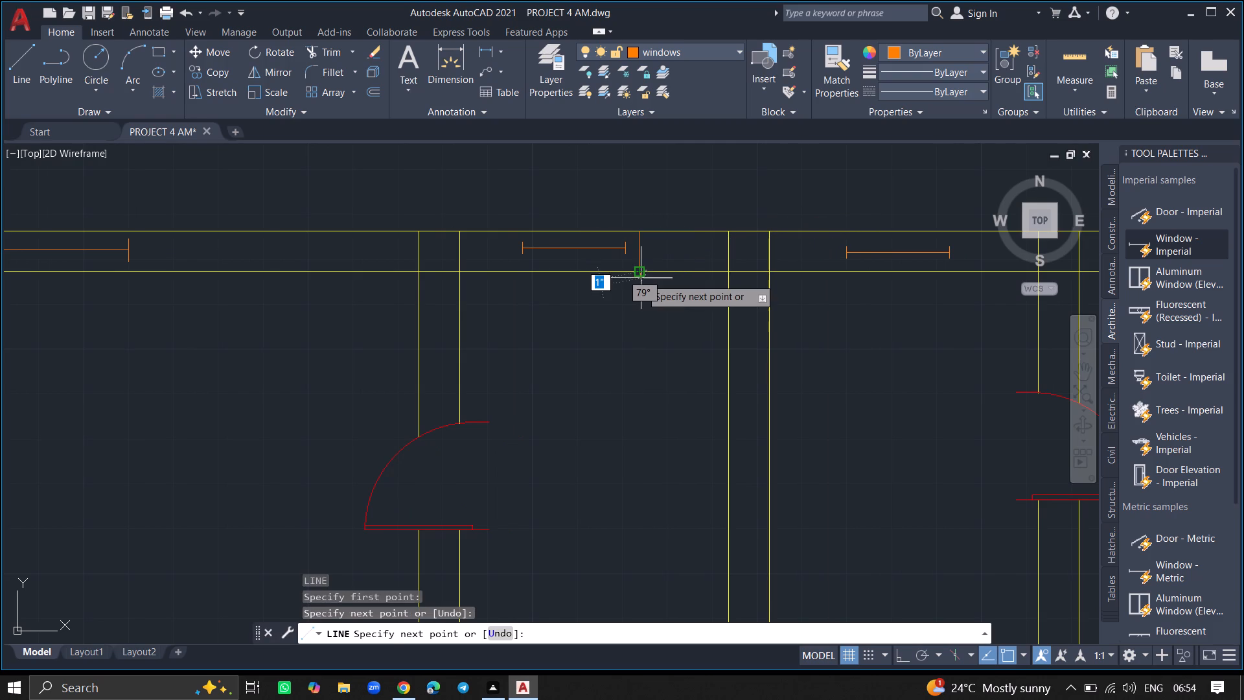
pyautogui.press('Return')
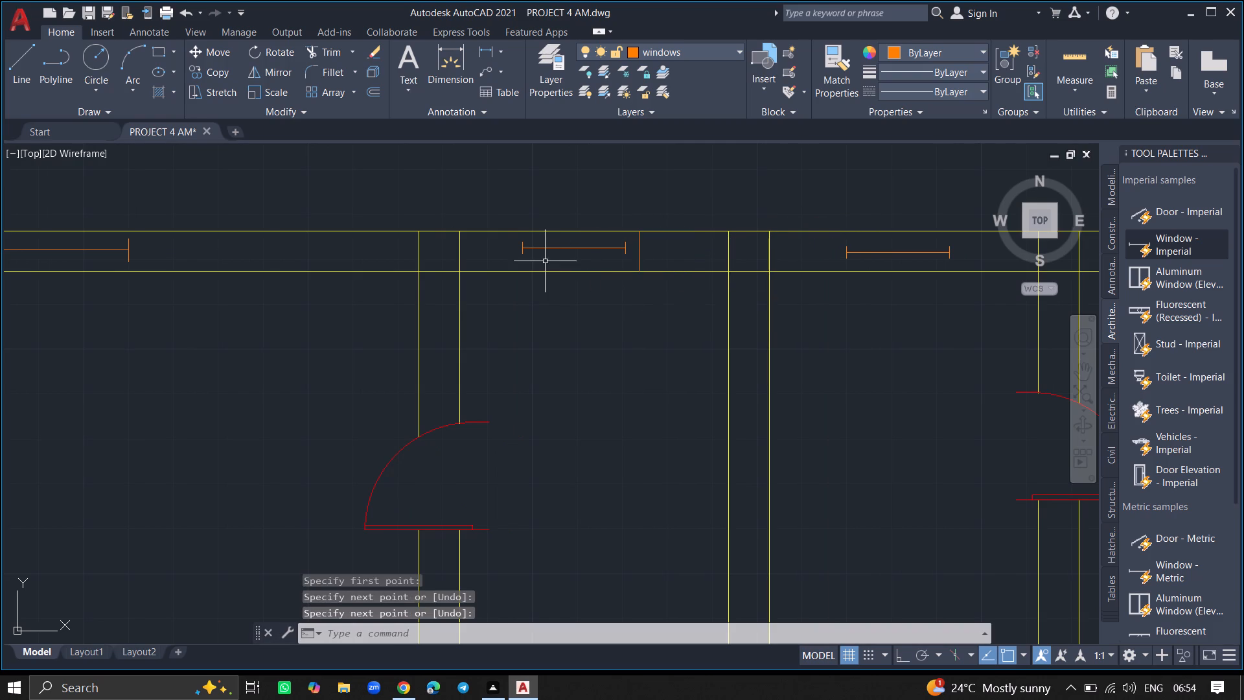
# Draw a vertical line across the top exterior wall thickness just left of the left upper small room's window.
pyautogui.keyDown('ctrl'); pyautogui.scroll(3, 517, 257); pyautogui.keyUp('ctrl')
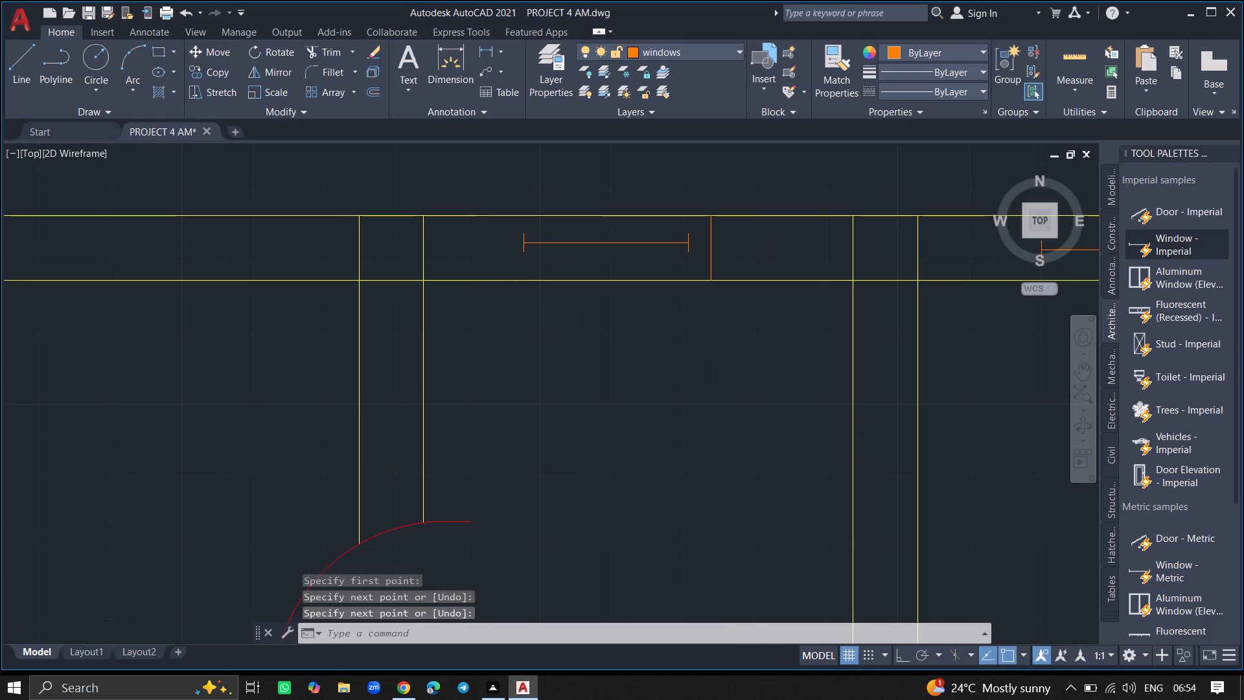
pyautogui.press('l')
pyautogui.press('Return')
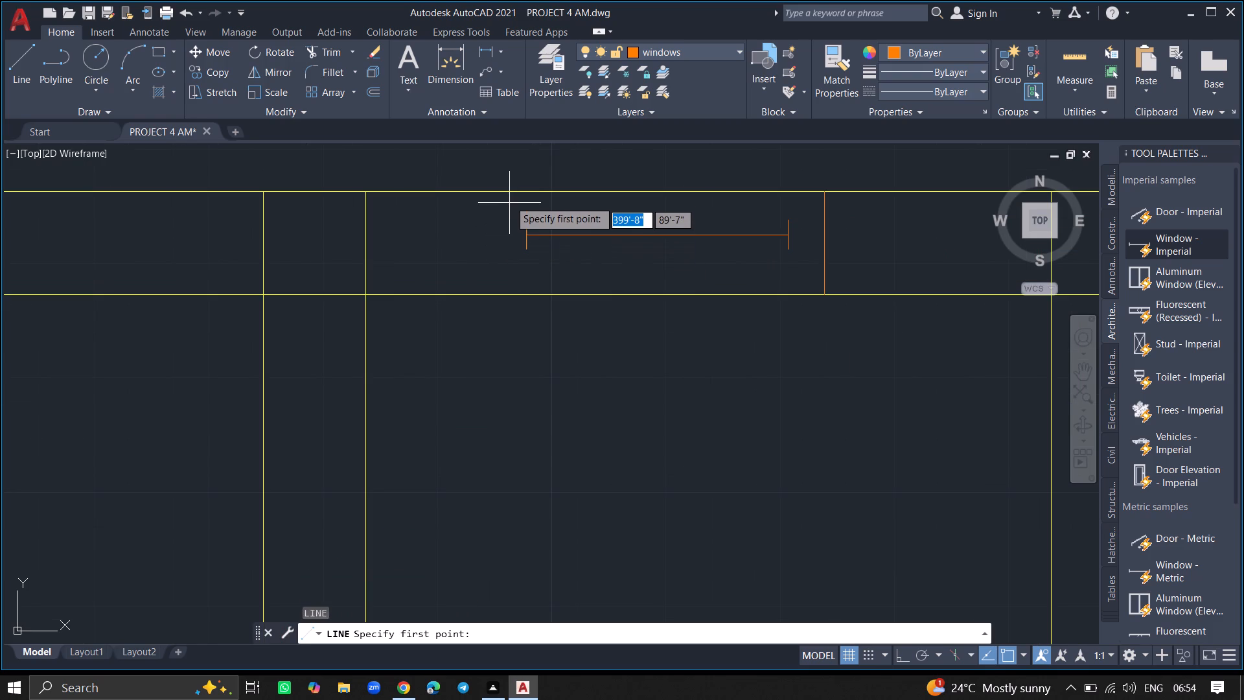
pyautogui.moveTo(511, 192); pyautogui.dragTo(511, 275)
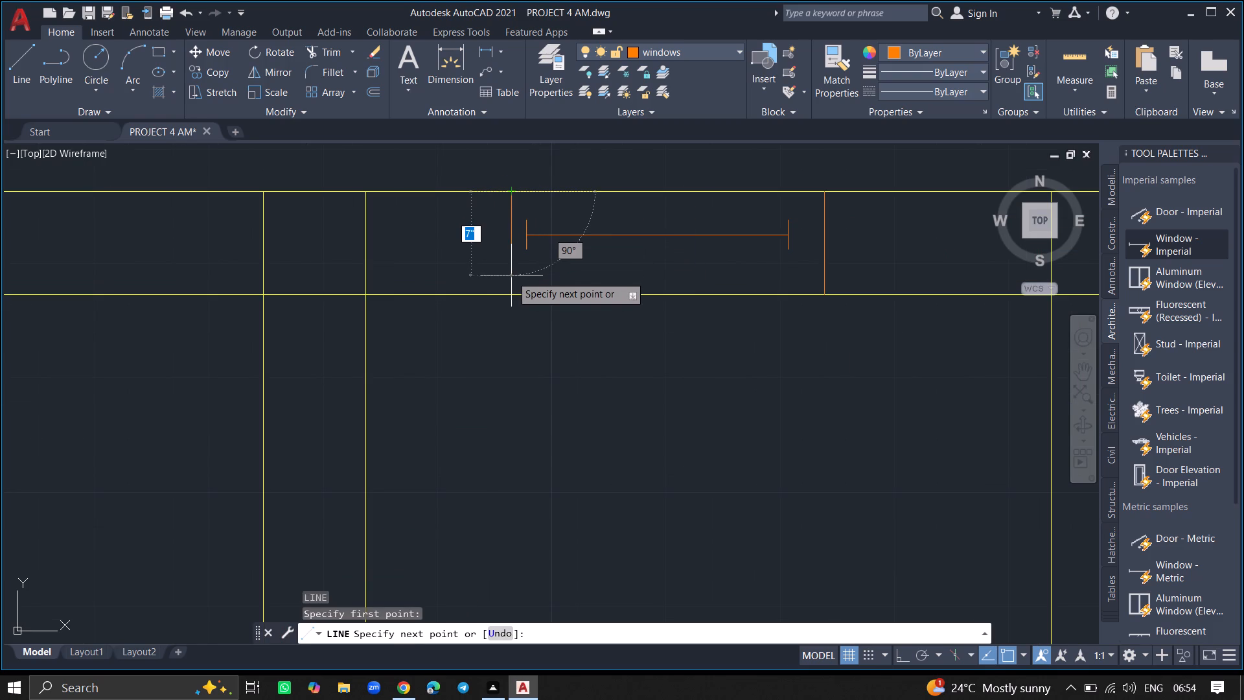
pyautogui.click(512, 295)
pyautogui.press('Return')
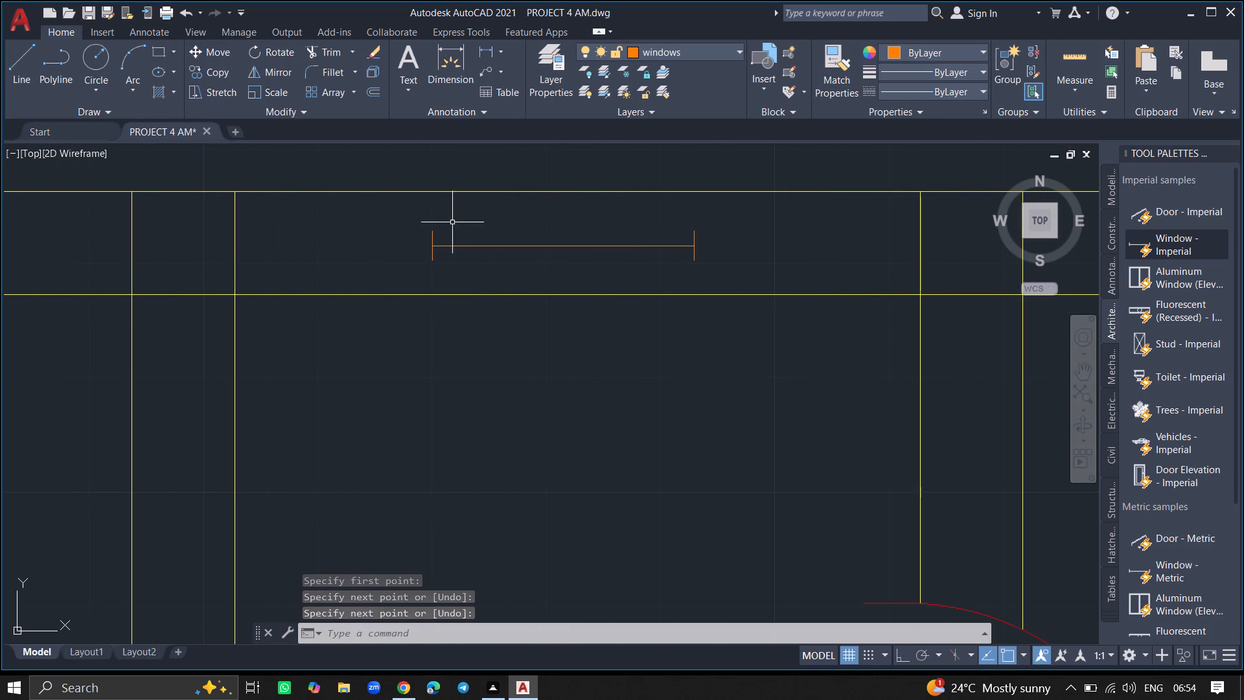
# Draw vertical lines about 9" long across the top exterior wall, just left and just right of the right upper small room's window.
pyautogui.press('l')
pyautogui.press('Return')
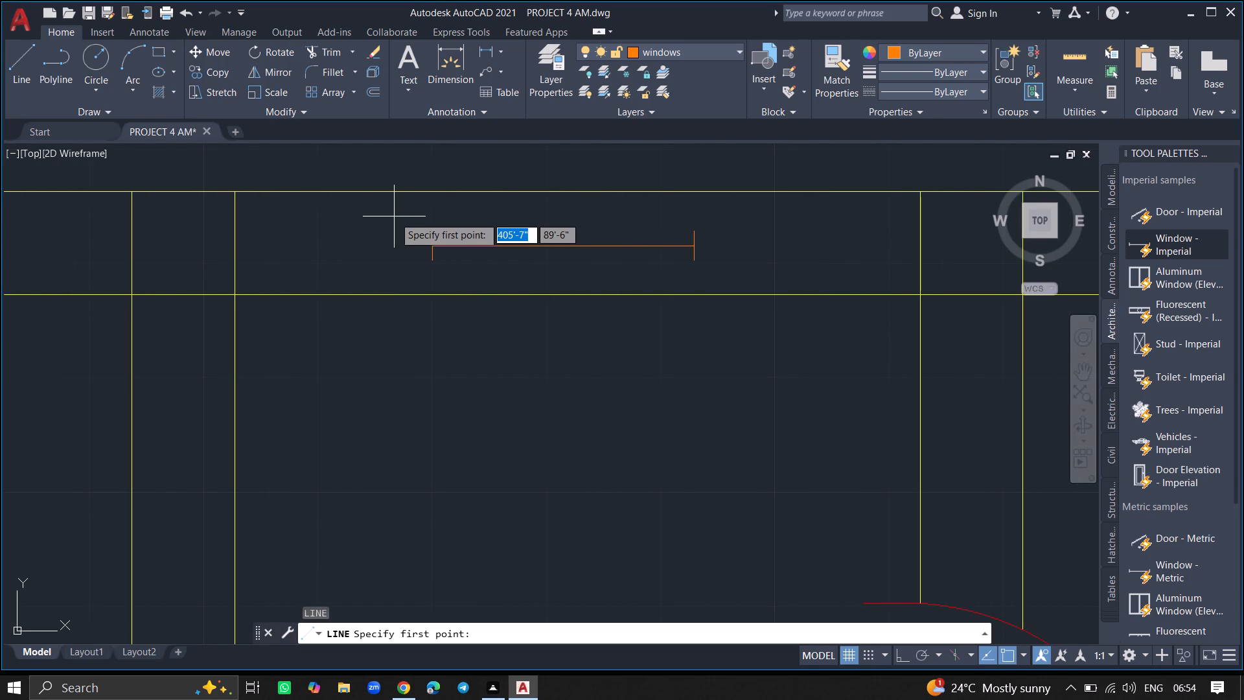
pyautogui.click(417, 192)
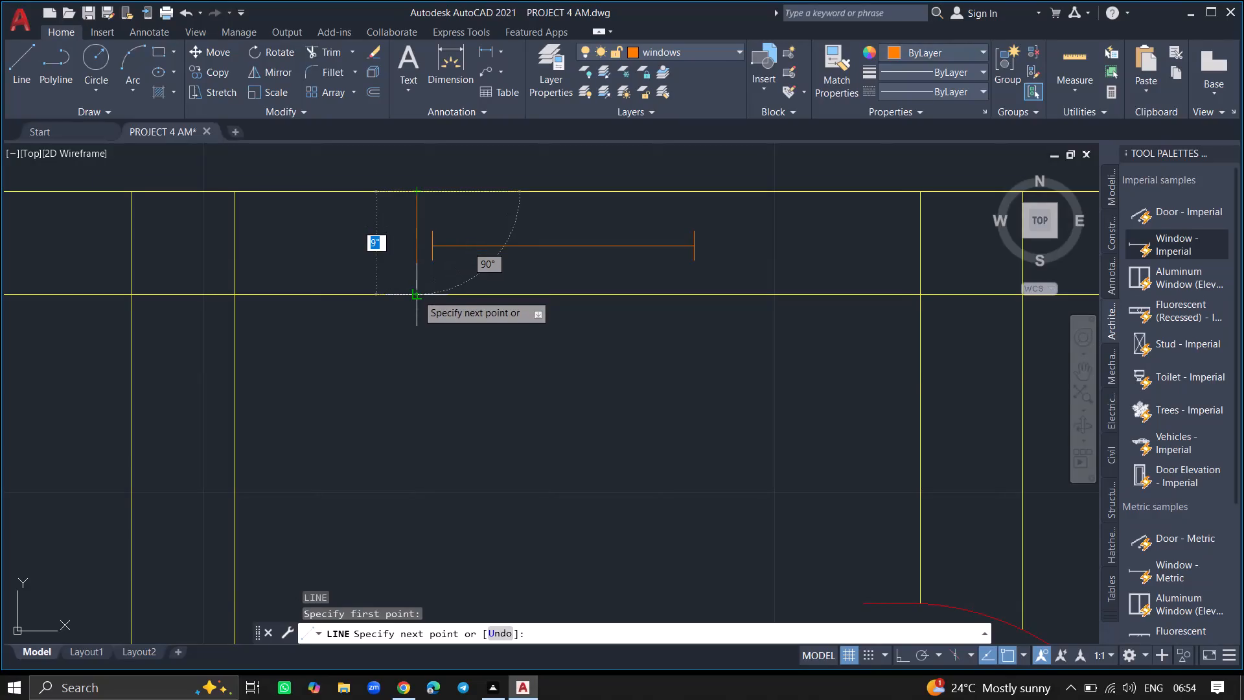
pyautogui.click(417, 294)
pyautogui.press('Return')
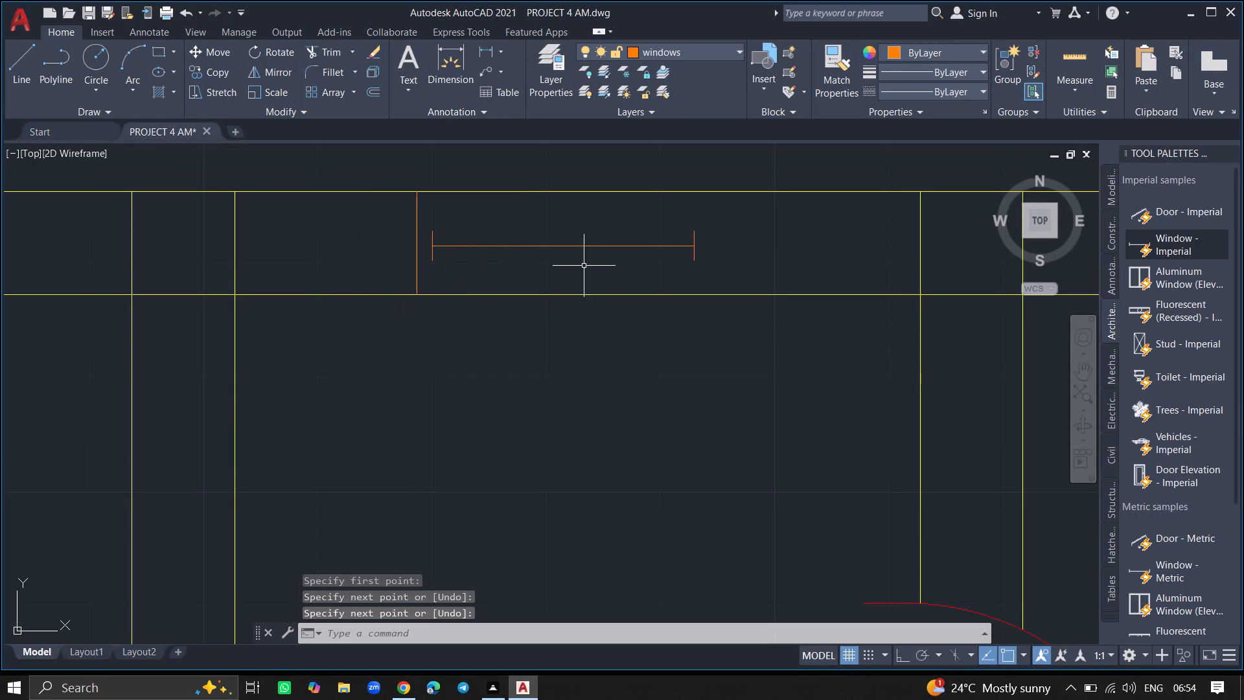
pyautogui.press('l')
pyautogui.press('Return')
pyautogui.click(708, 191)
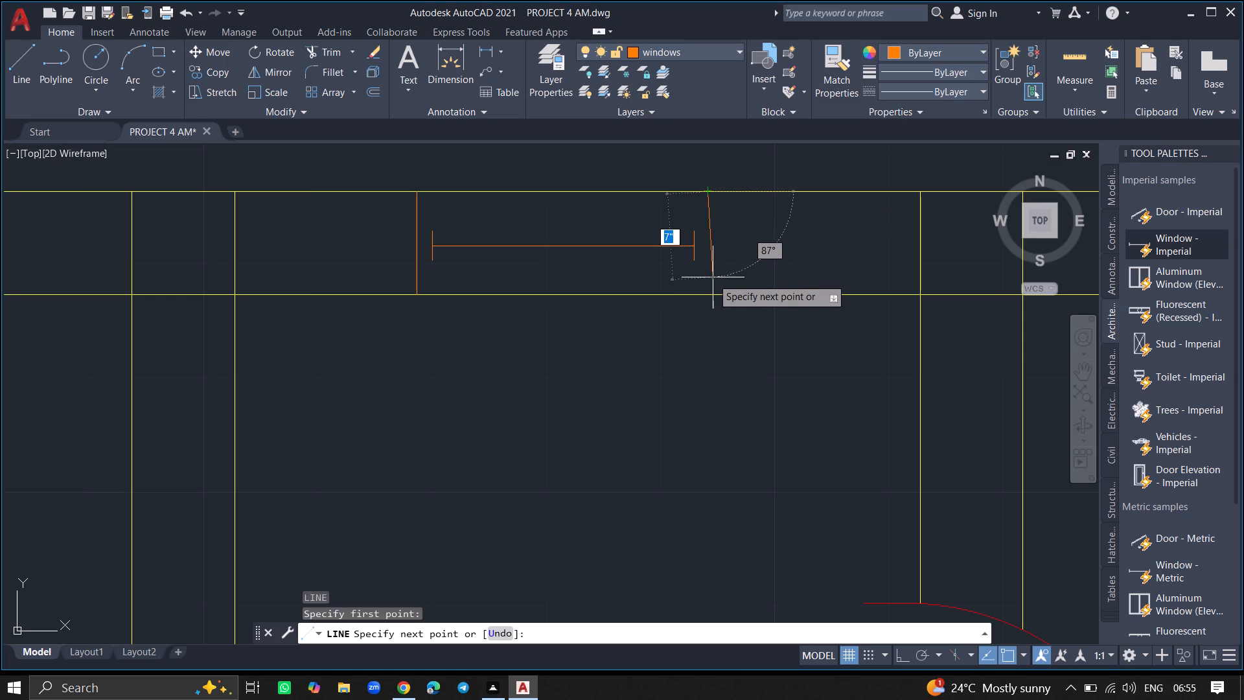
pyautogui.click(708, 297)
pyautogui.press('Return')
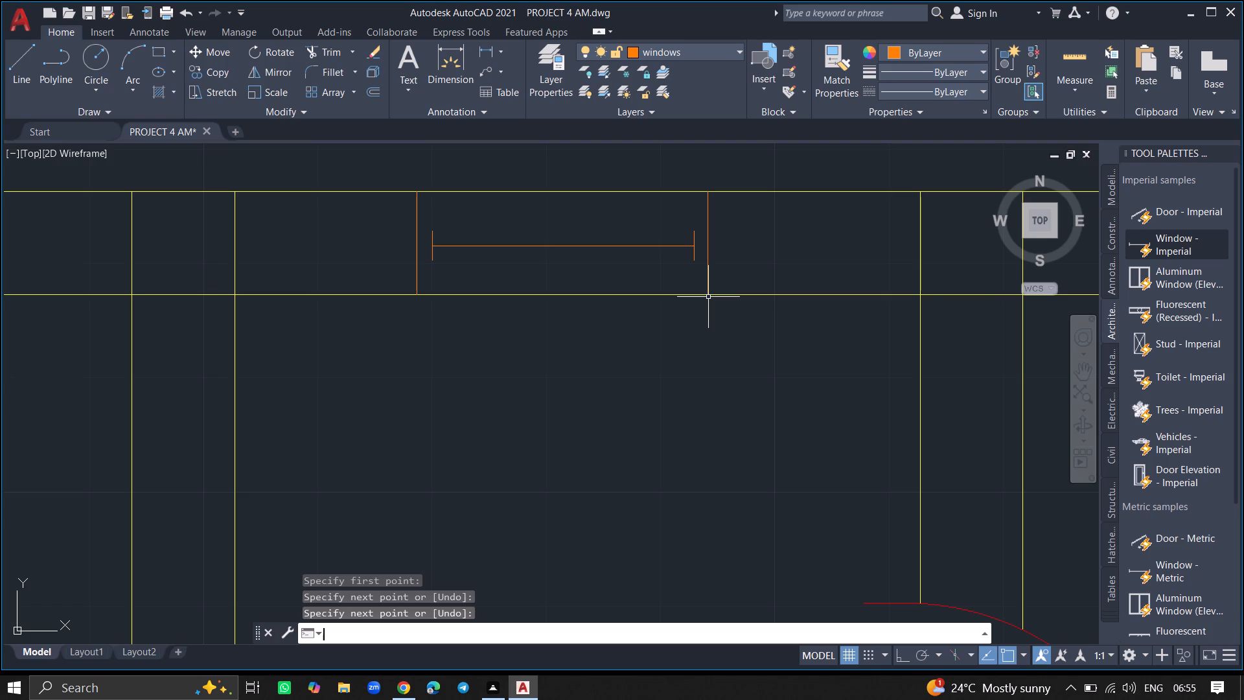
# Draw vertical lines across the top exterior wall thickness, one on each side of the upper-left room's large window.
pyautogui.keyDown('ctrl'); pyautogui.scroll(-7, 708, 297); pyautogui.keyUp('ctrl')
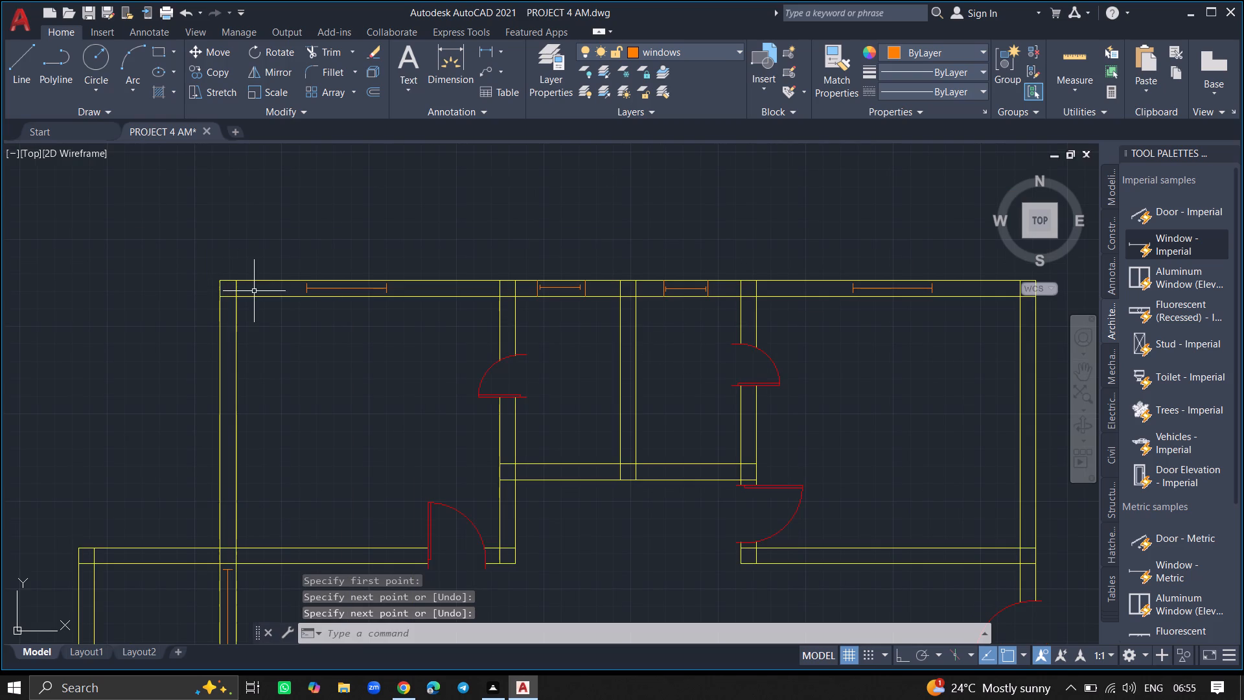
pyautogui.keyDown('ctrl'); pyautogui.scroll(3, 266, 294); pyautogui.keyUp('ctrl')
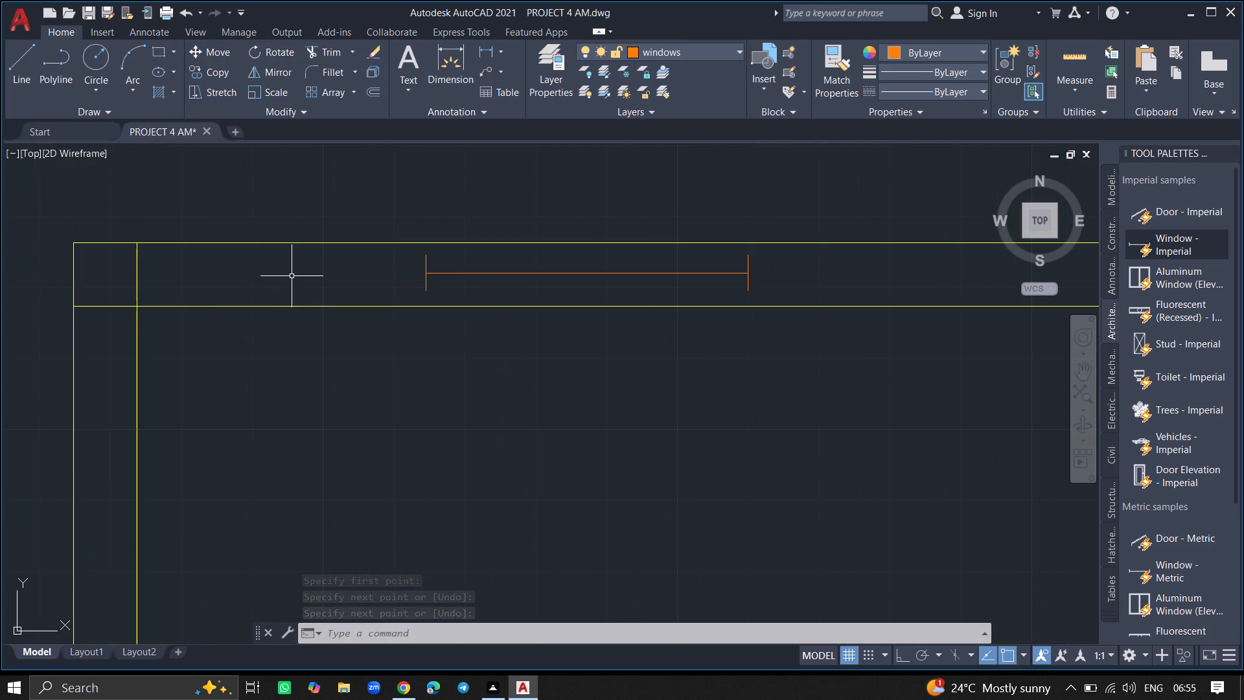
pyautogui.press('l')
pyautogui.press('Return')
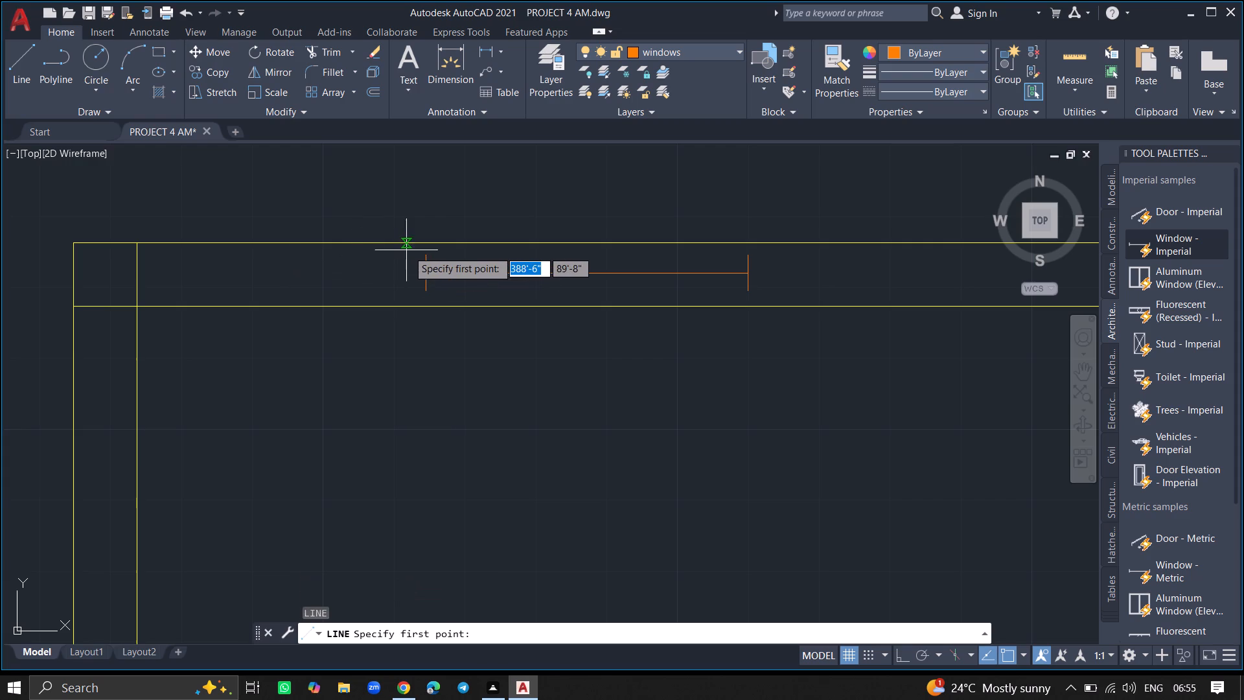
pyautogui.click(416, 245)
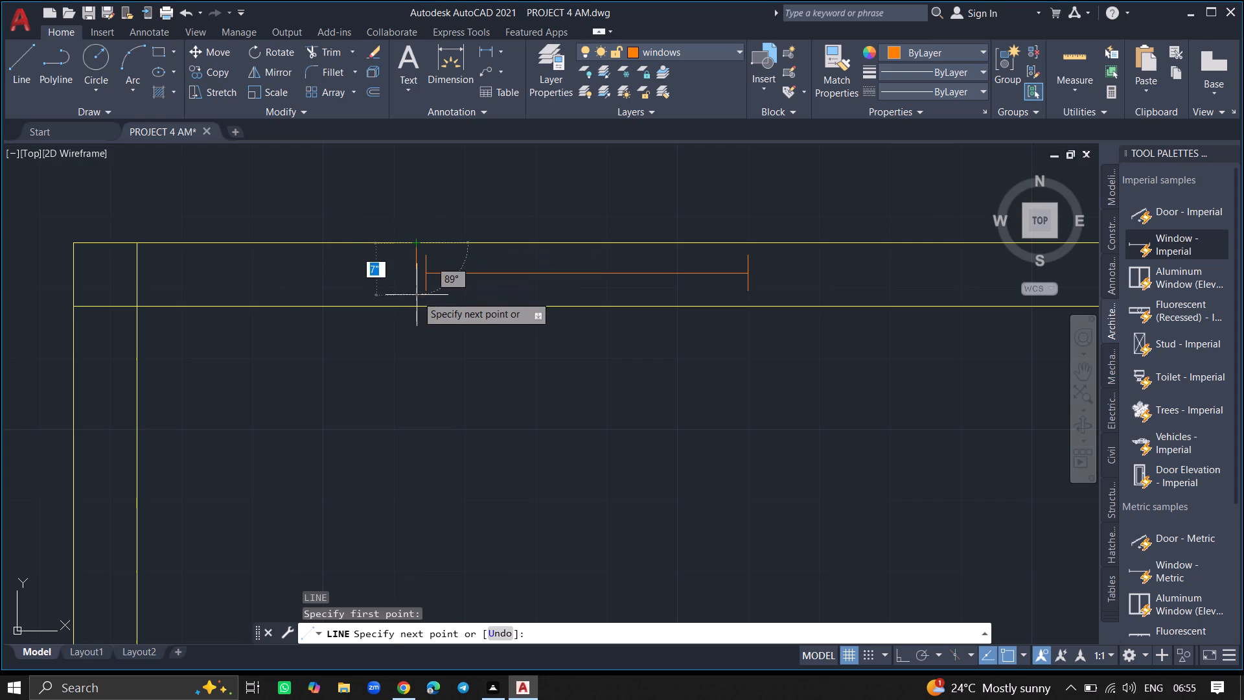
pyautogui.click(416, 306)
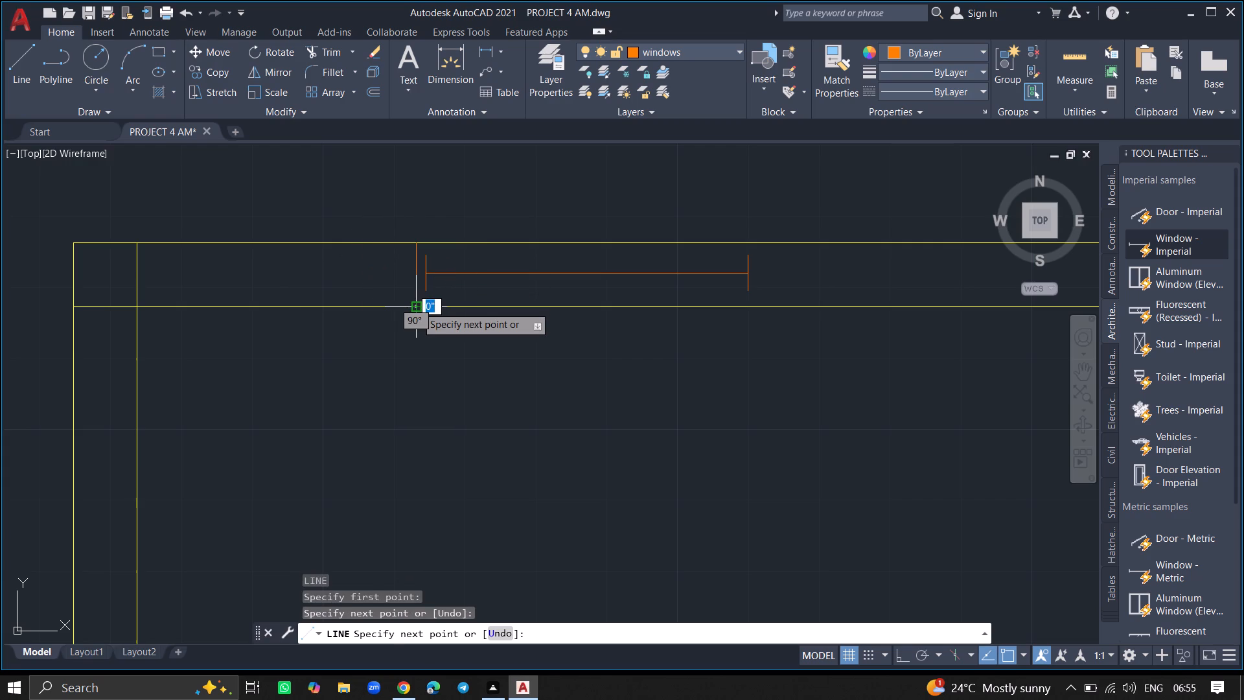
pyautogui.press('Return')
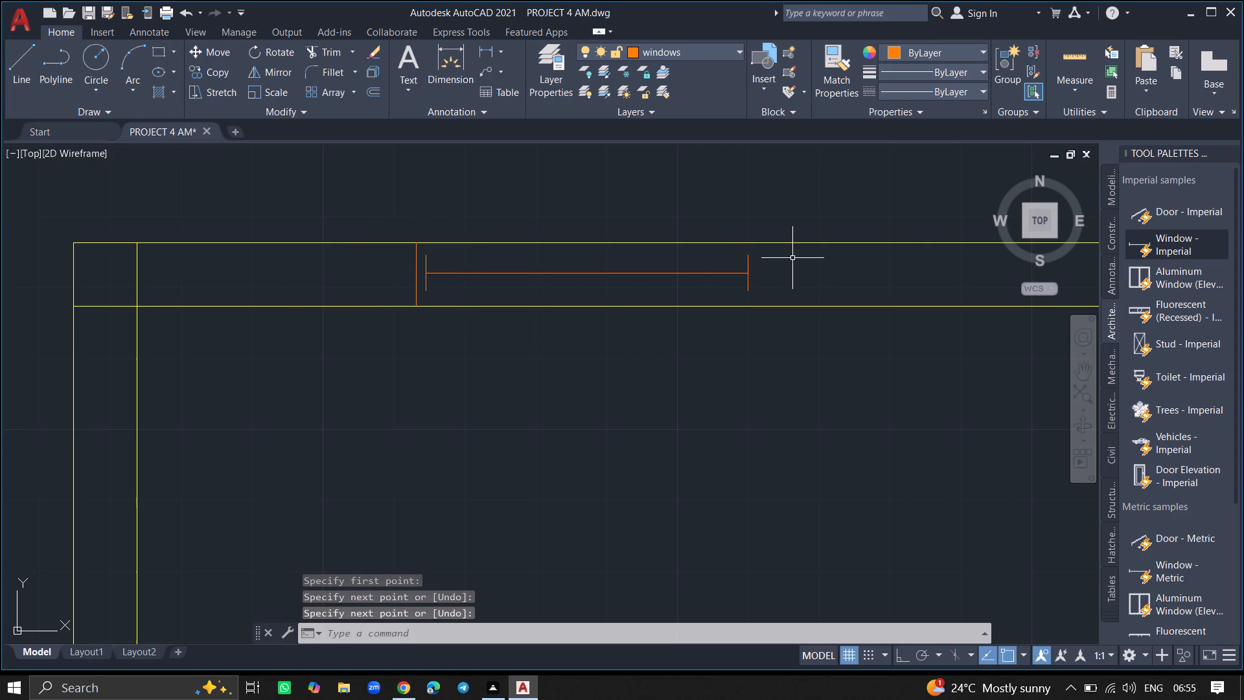
pyautogui.press('l')
pyautogui.press('Return')
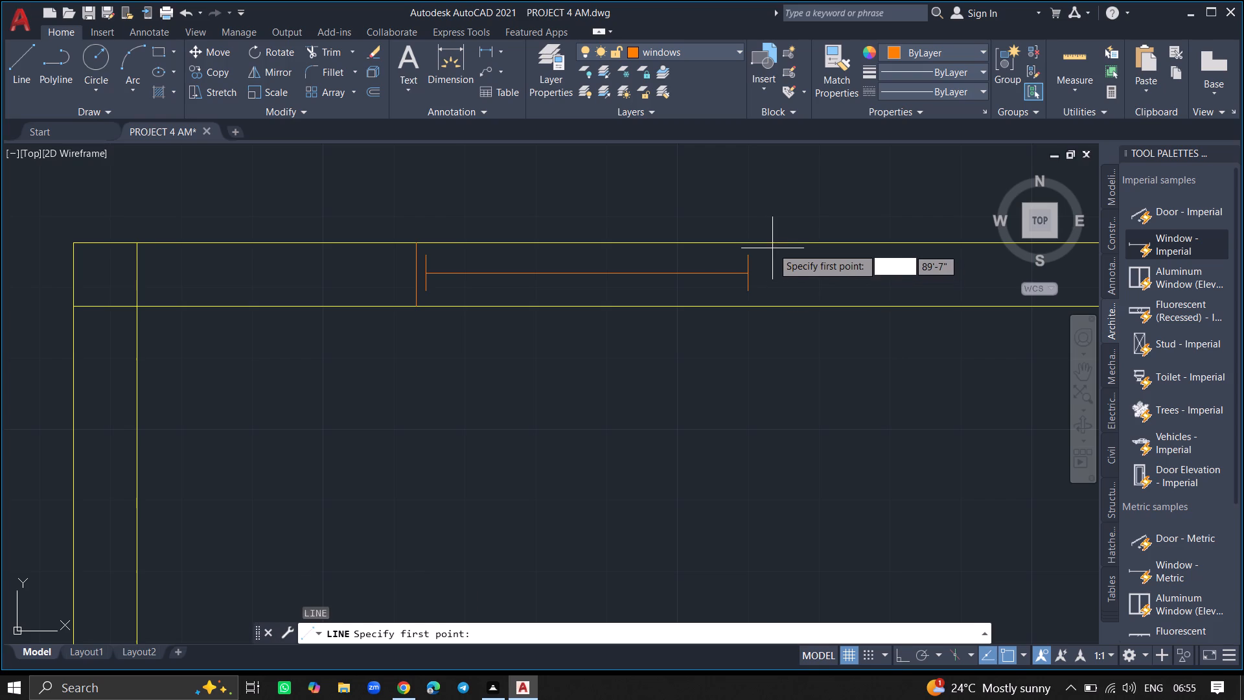
pyautogui.click(765, 244)
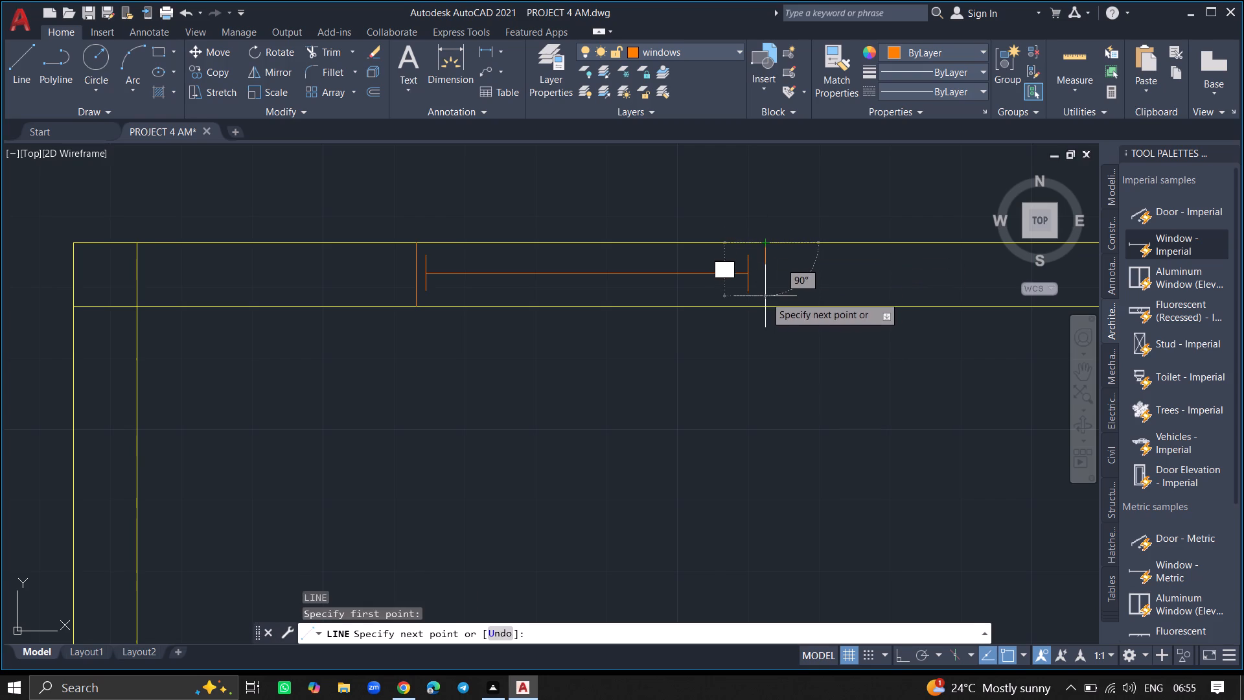
pyautogui.click(768, 305)
pyautogui.press('Return')
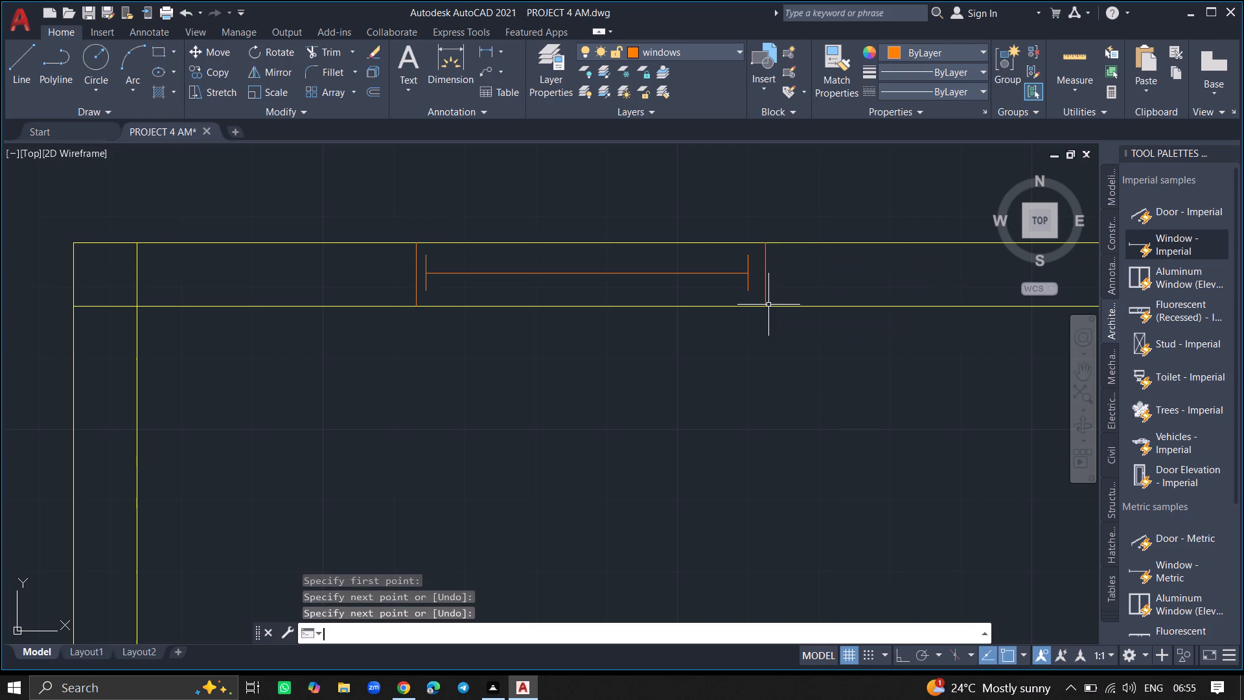
# Draw a vertical line across the top exterior wall thickness just left of the upper-right room's large window.
pyautogui.keyDown('ctrl'); pyautogui.scroll(-5, 782, 347); pyautogui.keyUp('ctrl')
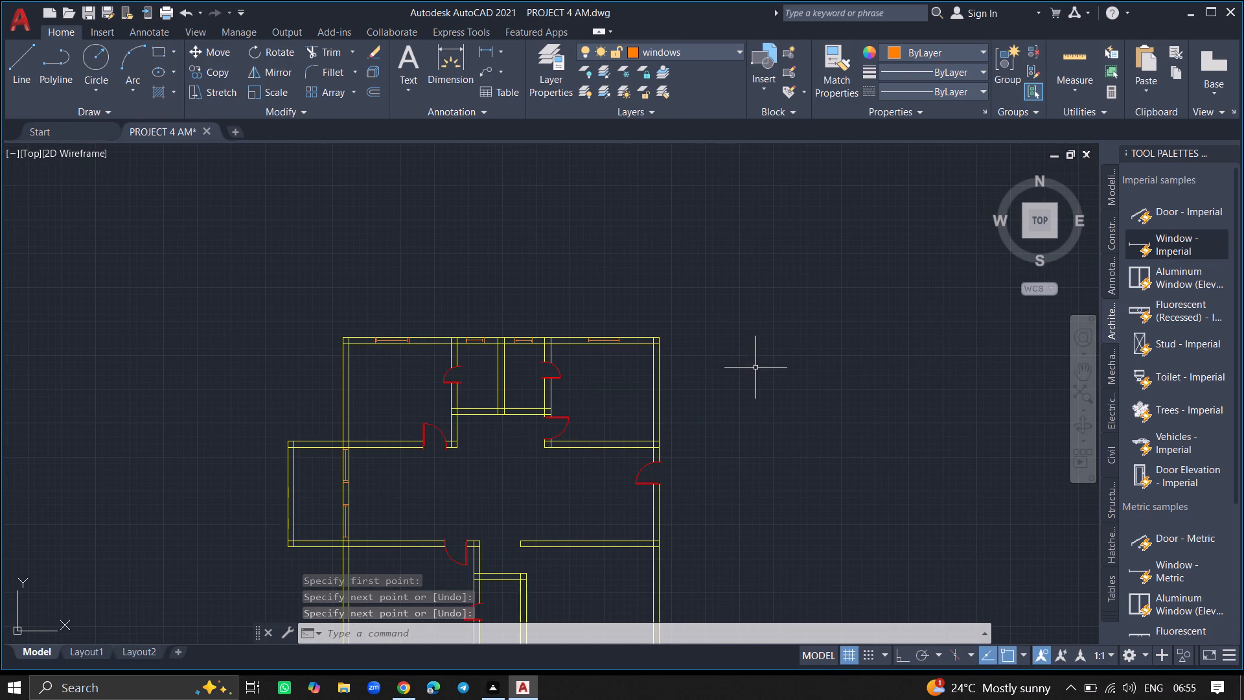
pyautogui.keyDown('ctrl'); pyautogui.scroll(3, 619, 356); pyautogui.keyUp('ctrl')
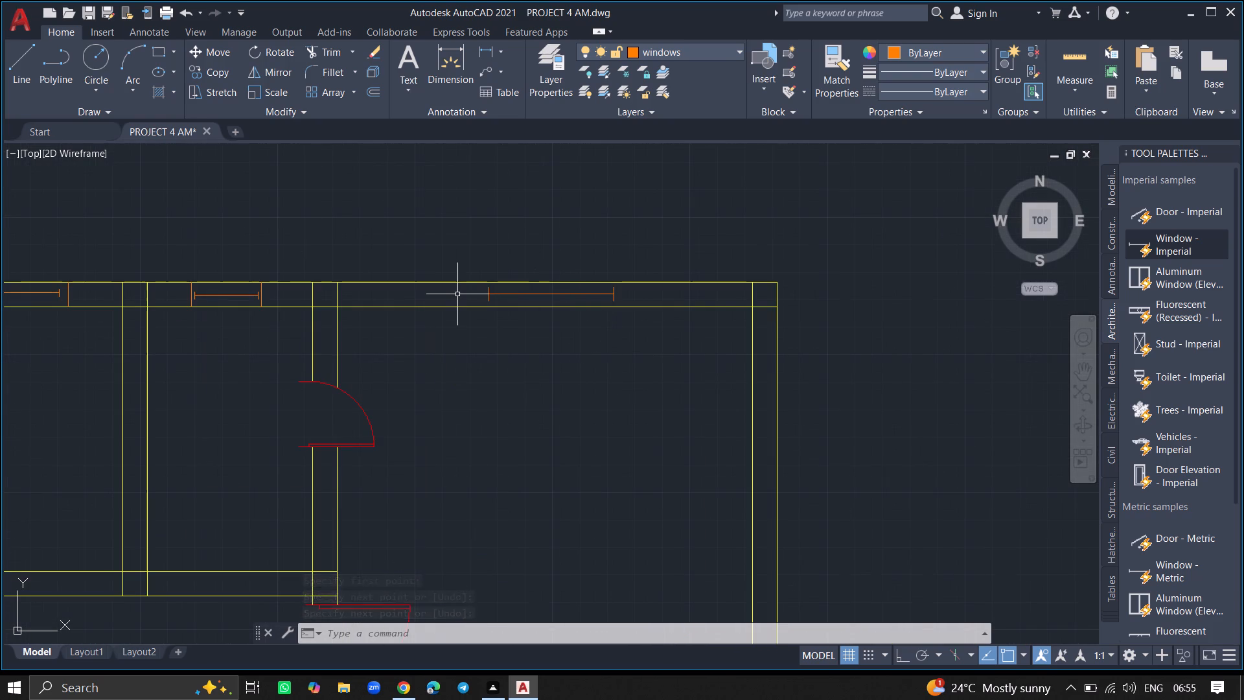
pyautogui.keyDown('ctrl'); pyautogui.scroll(1, 457, 294); pyautogui.keyUp('ctrl')
pyautogui.press('l')
pyautogui.press('Return')
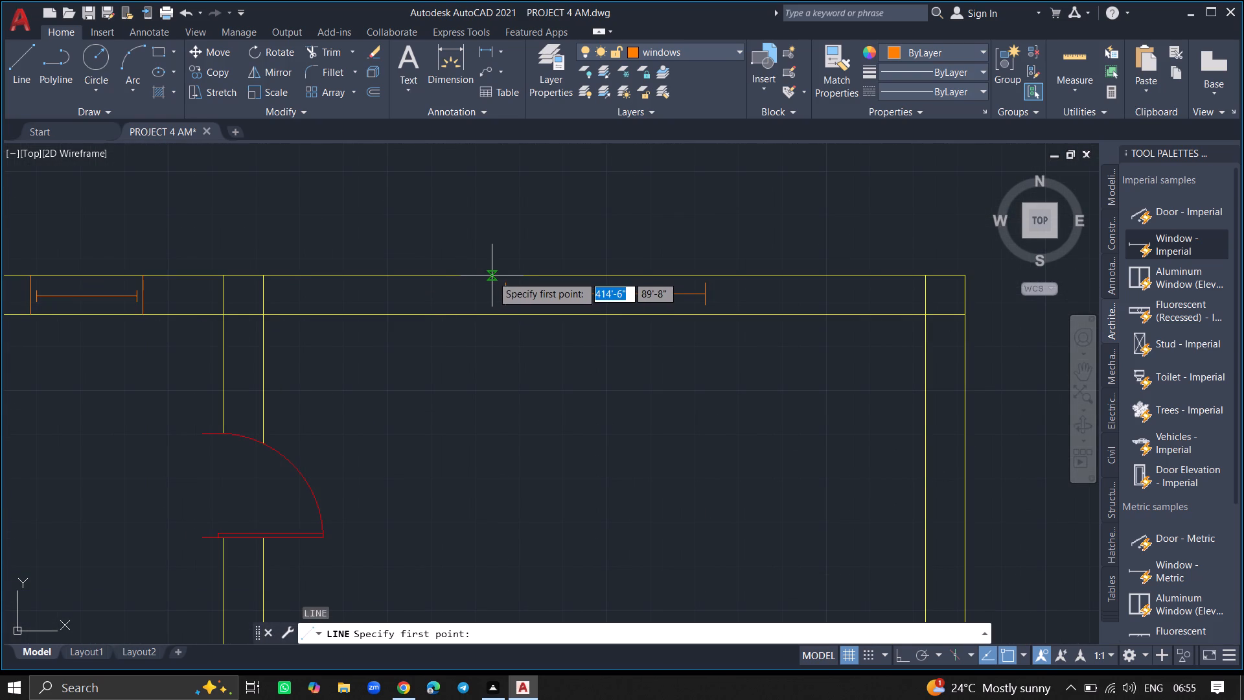
pyautogui.moveTo(492, 275); pyautogui.dragTo(492, 310)
pyautogui.keyDown('ctrl'); pyautogui.scroll(5, 492, 310); pyautogui.keyUp('ctrl')
pyautogui.click(474, 344)
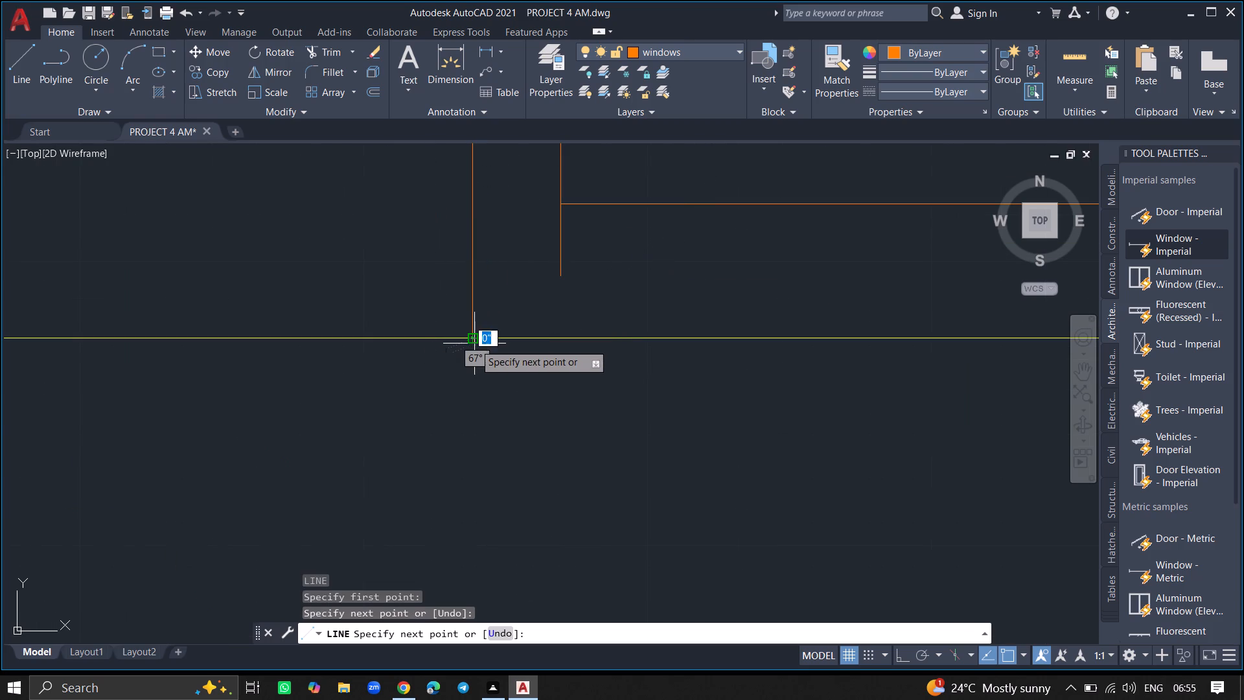
pyautogui.press('Return')
pyautogui.keyDown('ctrl'); pyautogui.scroll(-4, 568, 344); pyautogui.keyUp('ctrl')
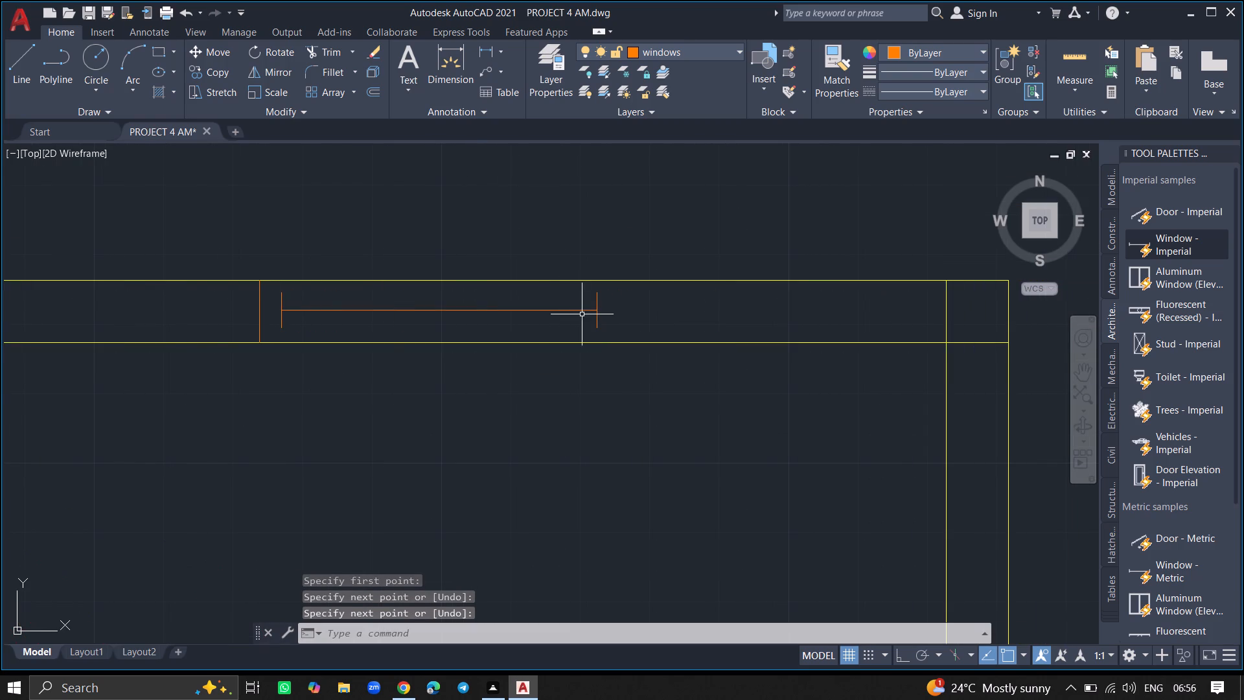
# Draw a vertical line across the top exterior wall thickness just right of the upper-right room's large window.
pyautogui.press('l')
pyautogui.press('Return')
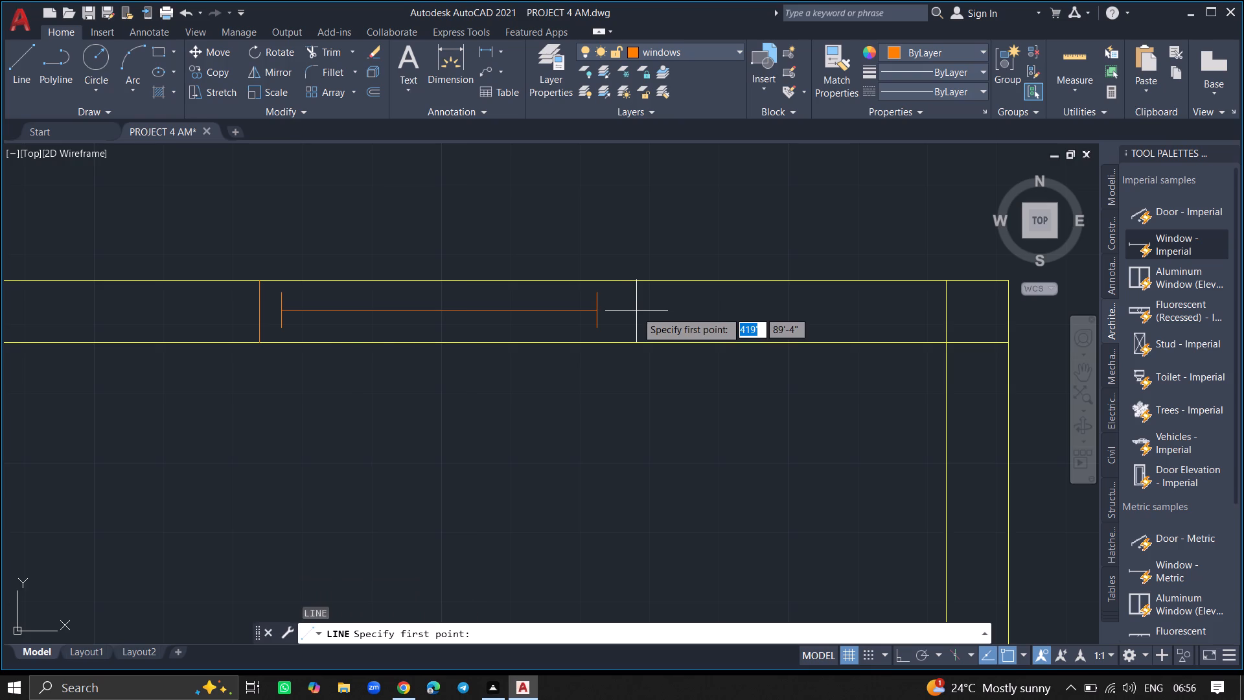
pyautogui.click(615, 281)
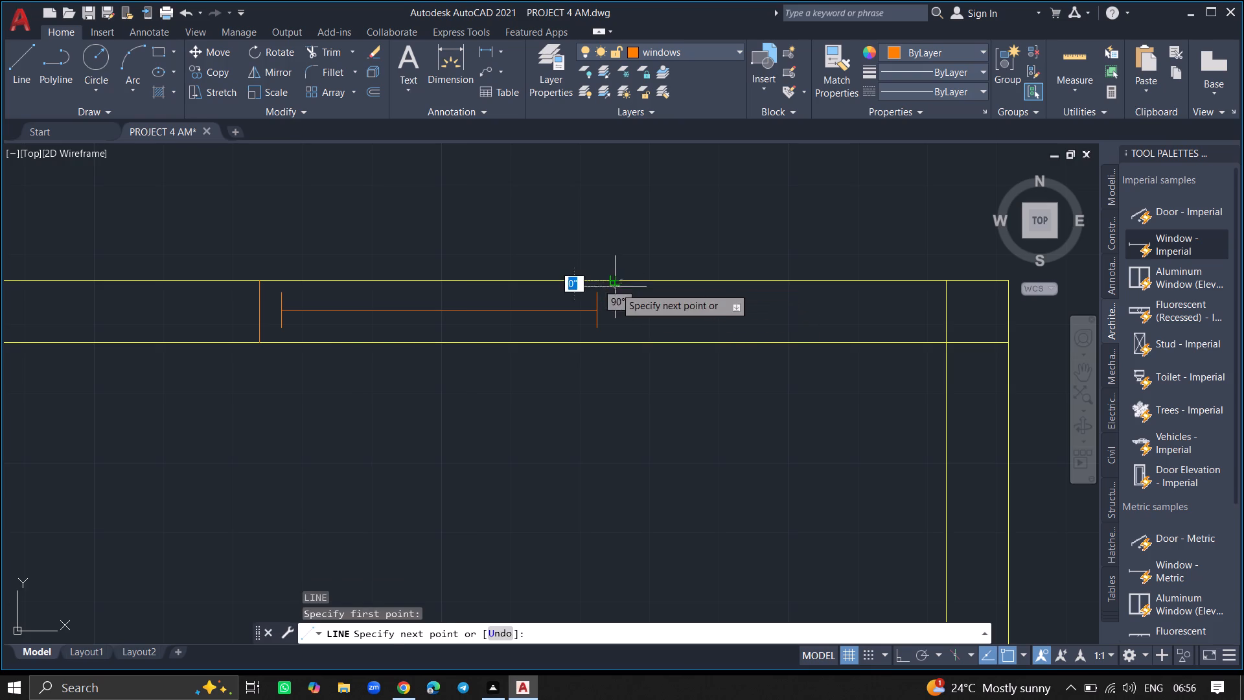
pyautogui.click(613, 344)
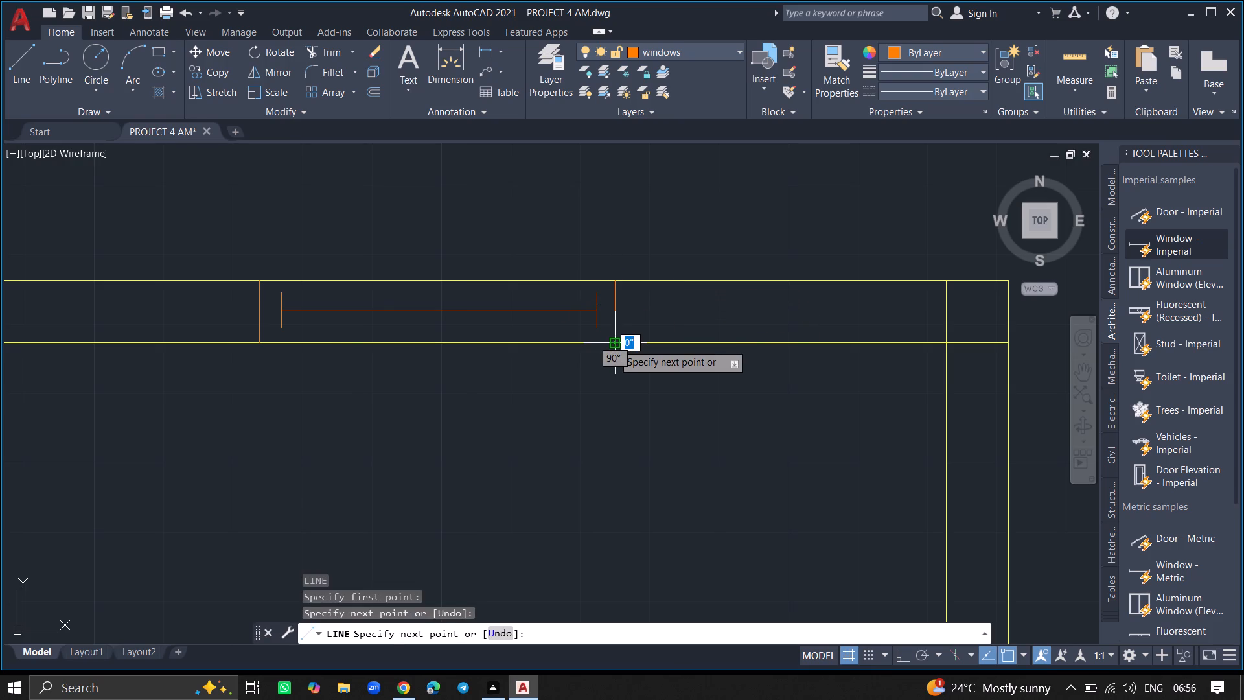
pyautogui.press('Return')
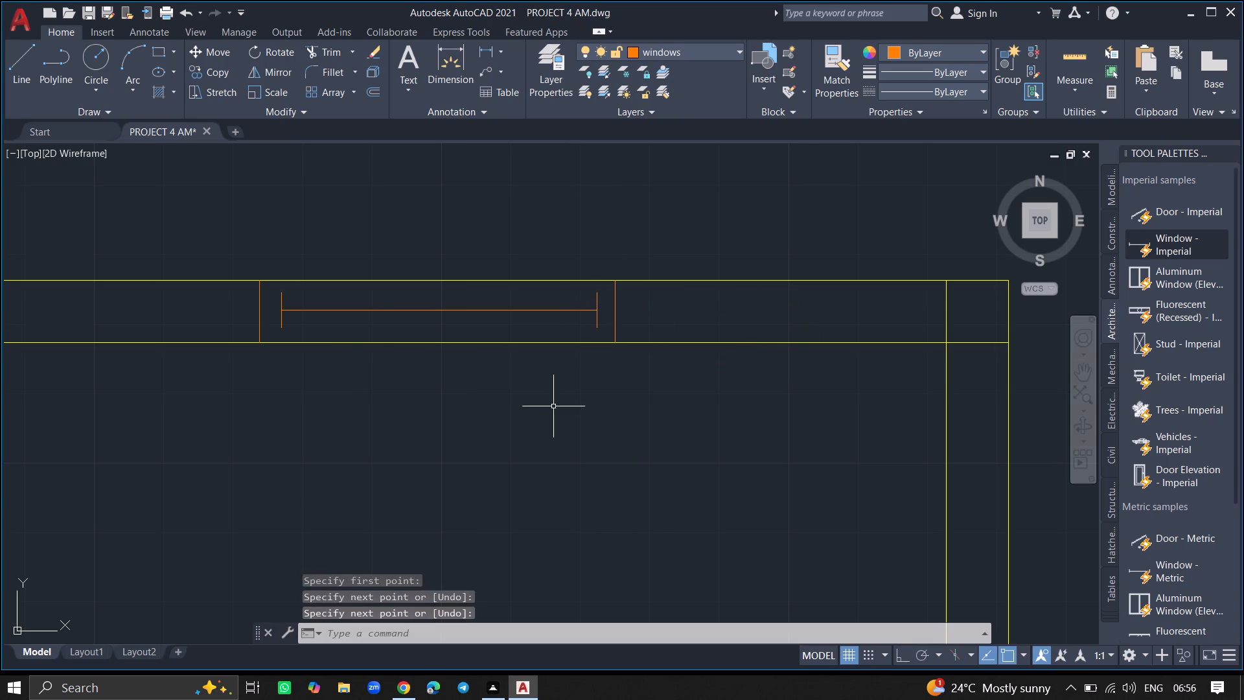
# Draw vertical lines about 9" long across the lower horizontal wall, one on each side of the lower-left room's large window.
pyautogui.keyDown('ctrl'); pyautogui.scroll(-6, 553, 406); pyautogui.keyUp('ctrl')
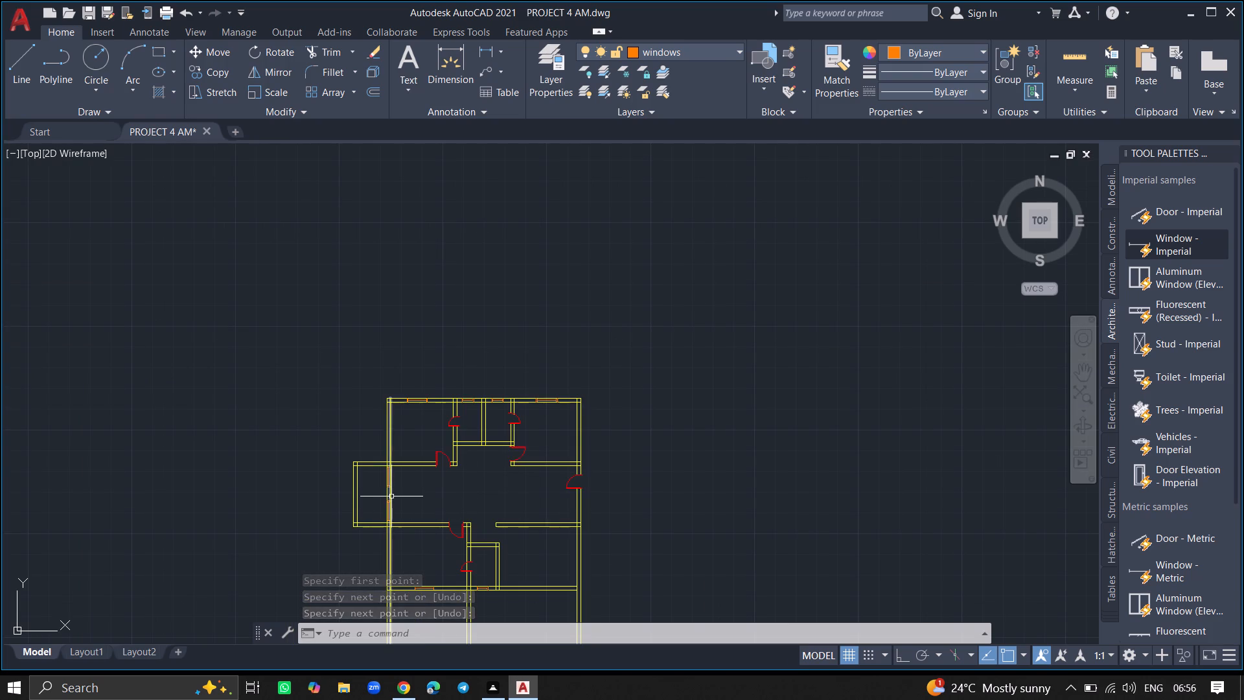
pyautogui.keyDown('ctrl'); pyautogui.scroll(6, 391, 496); pyautogui.keyUp('ctrl')
pyautogui.keyDown('ctrl'); pyautogui.scroll(-7, 363, 480); pyautogui.keyUp('ctrl')
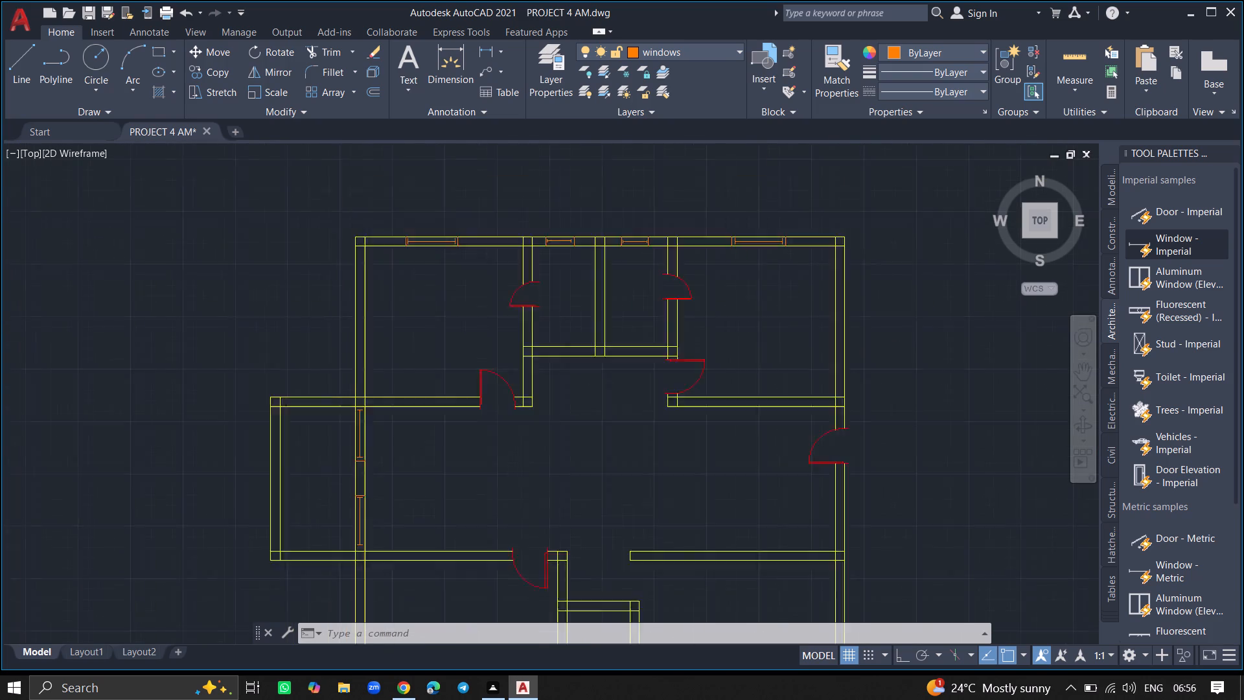
pyautogui.keyDown('ctrl'); pyautogui.scroll(-3, 389, 461); pyautogui.keyUp('ctrl')
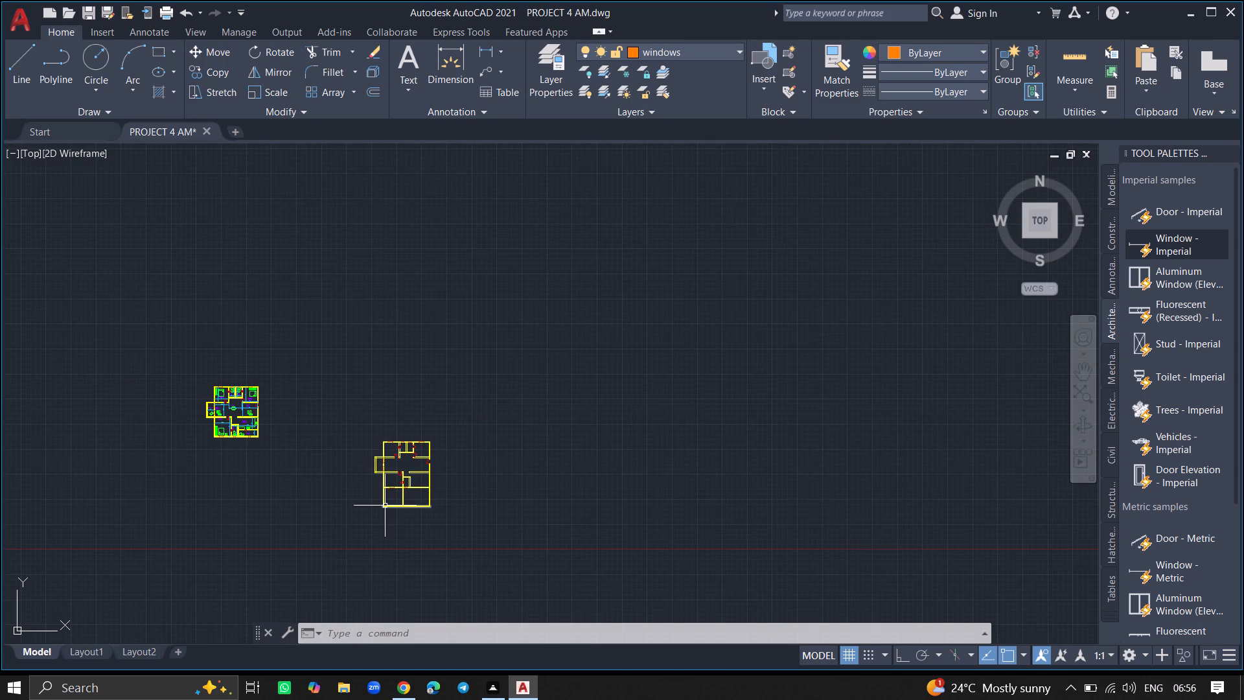
pyautogui.keyDown('ctrl'); pyautogui.scroll(4, 394, 505); pyautogui.keyUp('ctrl')
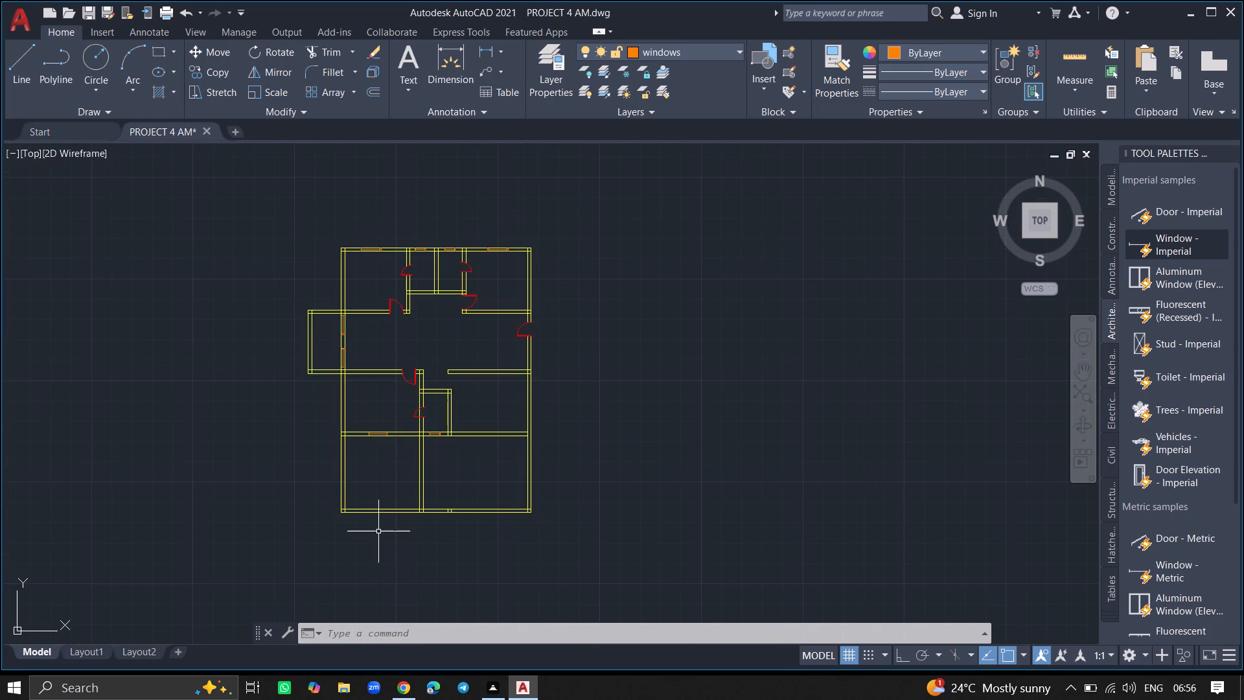
pyautogui.keyDown('ctrl'); pyautogui.scroll(5, 378, 531); pyautogui.keyUp('ctrl')
pyautogui.keyDown('ctrl'); pyautogui.scroll(-3, 372, 504); pyautogui.keyUp('ctrl')
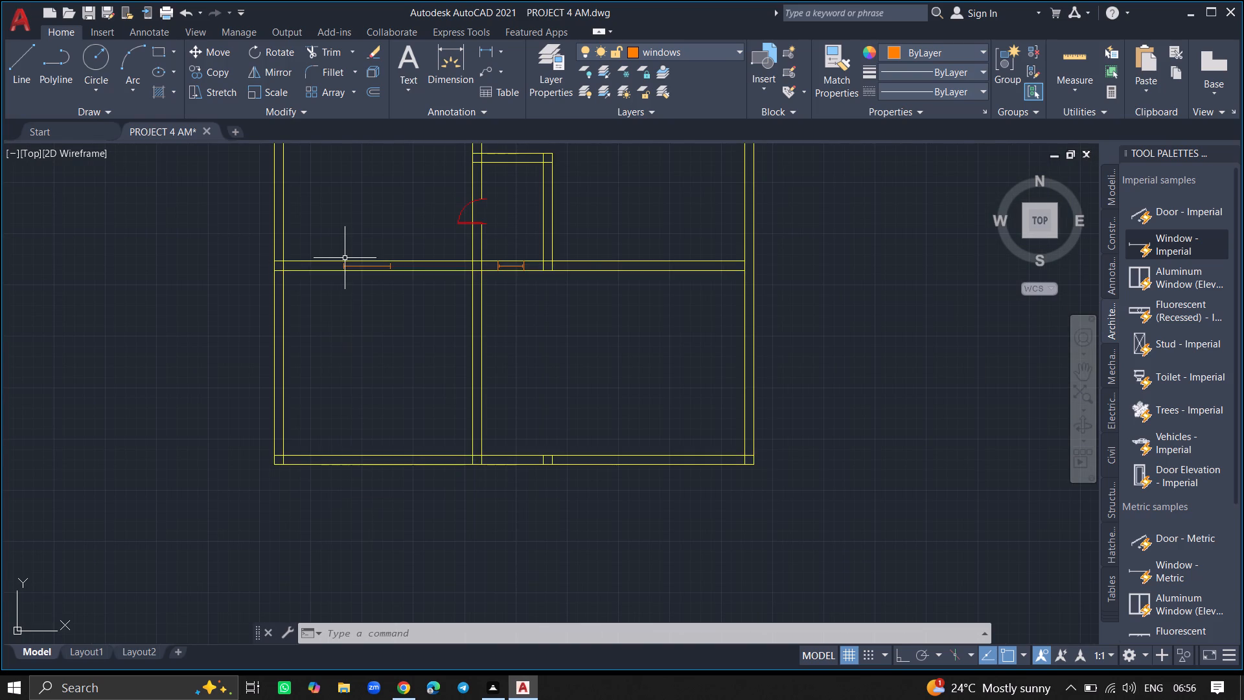
pyautogui.keyDown('ctrl'); pyautogui.scroll(3, 345, 258); pyautogui.keyUp('ctrl')
pyautogui.press('l')
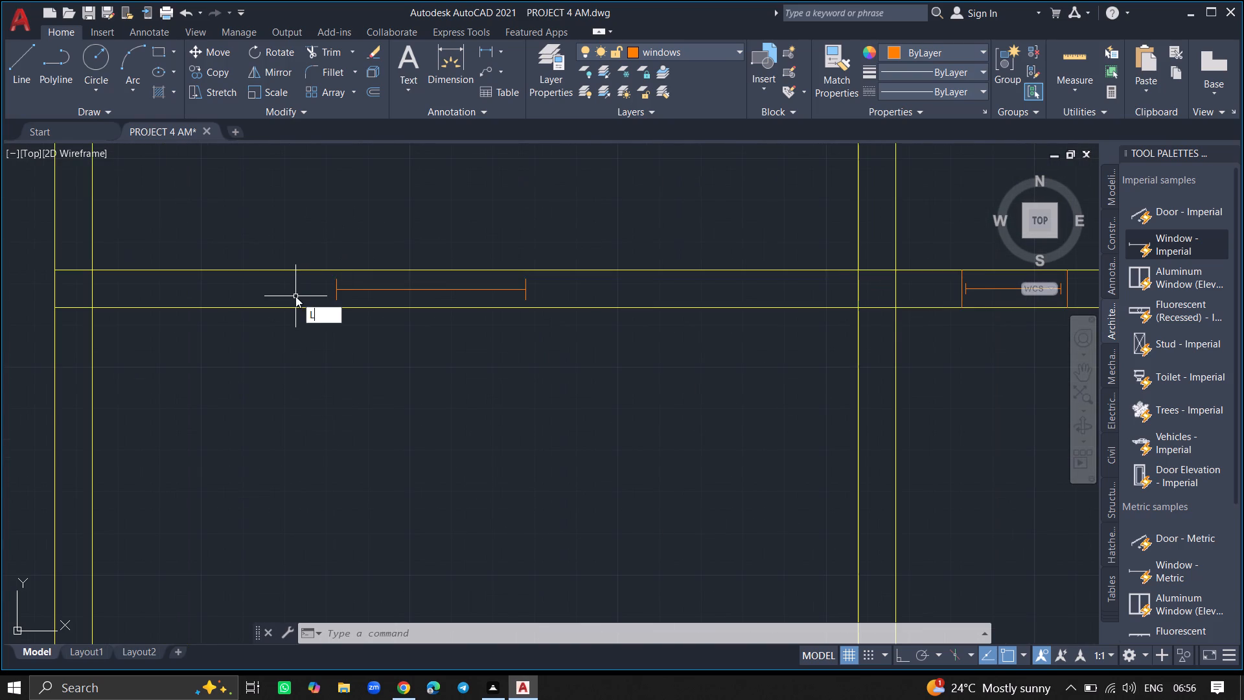
pyautogui.press('Return')
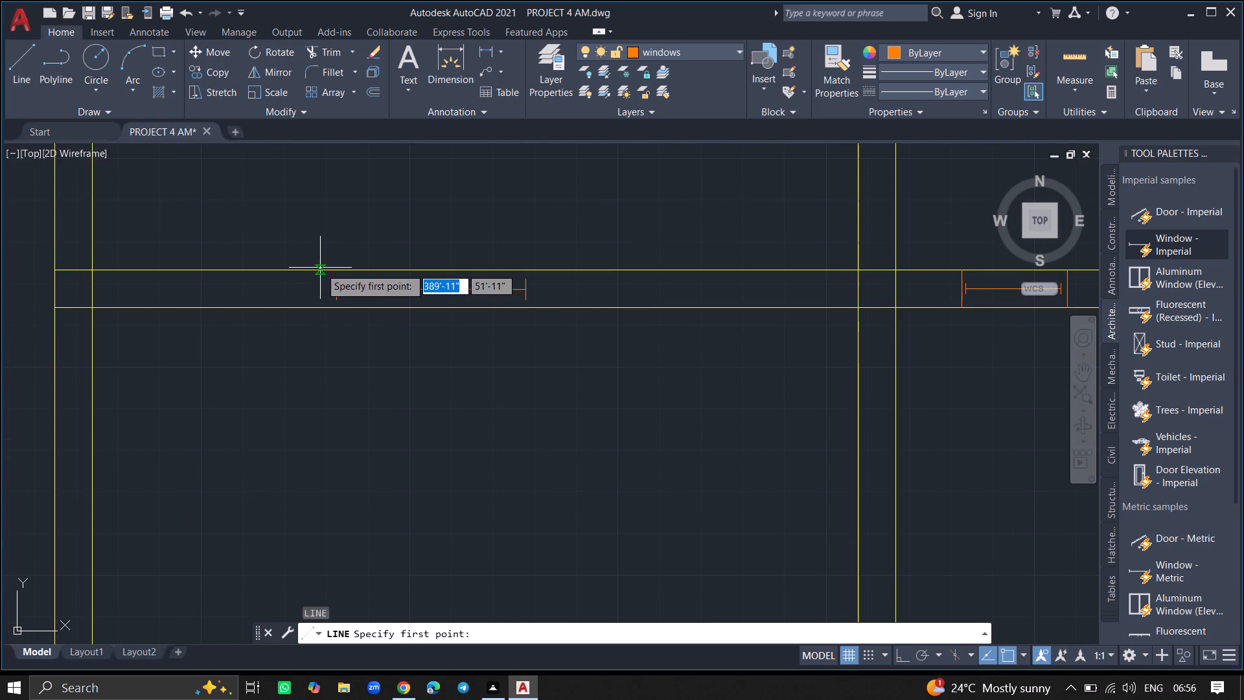
pyautogui.click(321, 268)
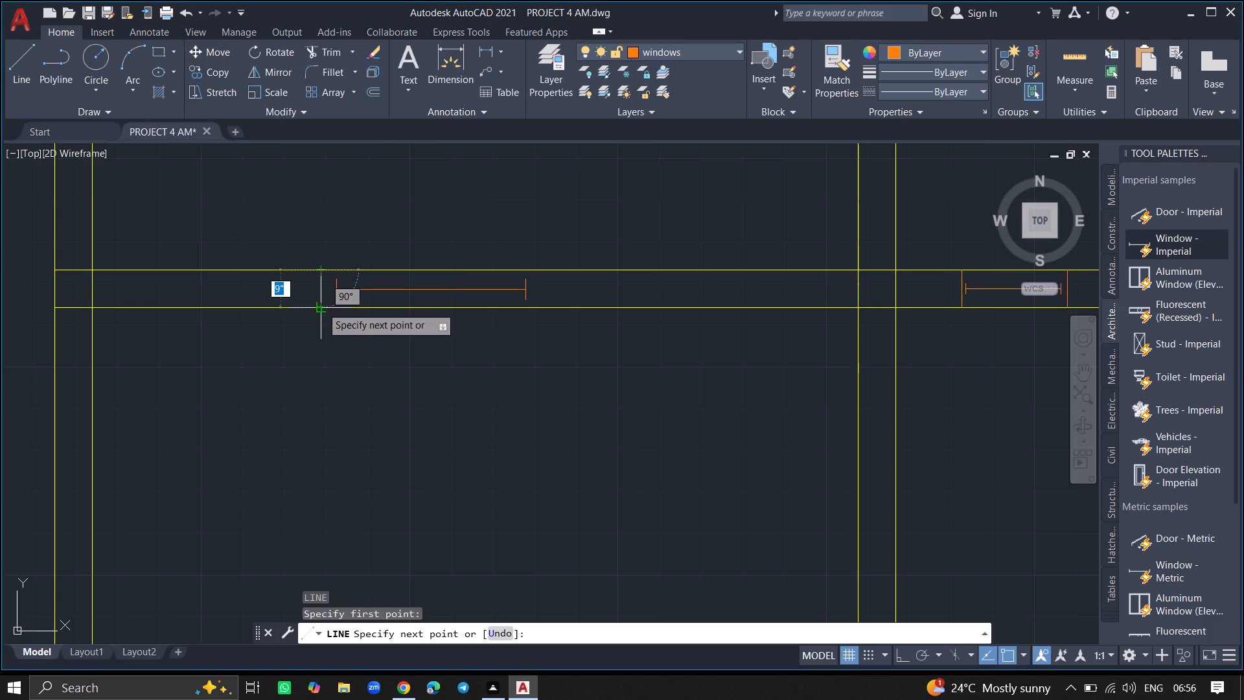
pyautogui.click(321, 307)
pyautogui.press('Return')
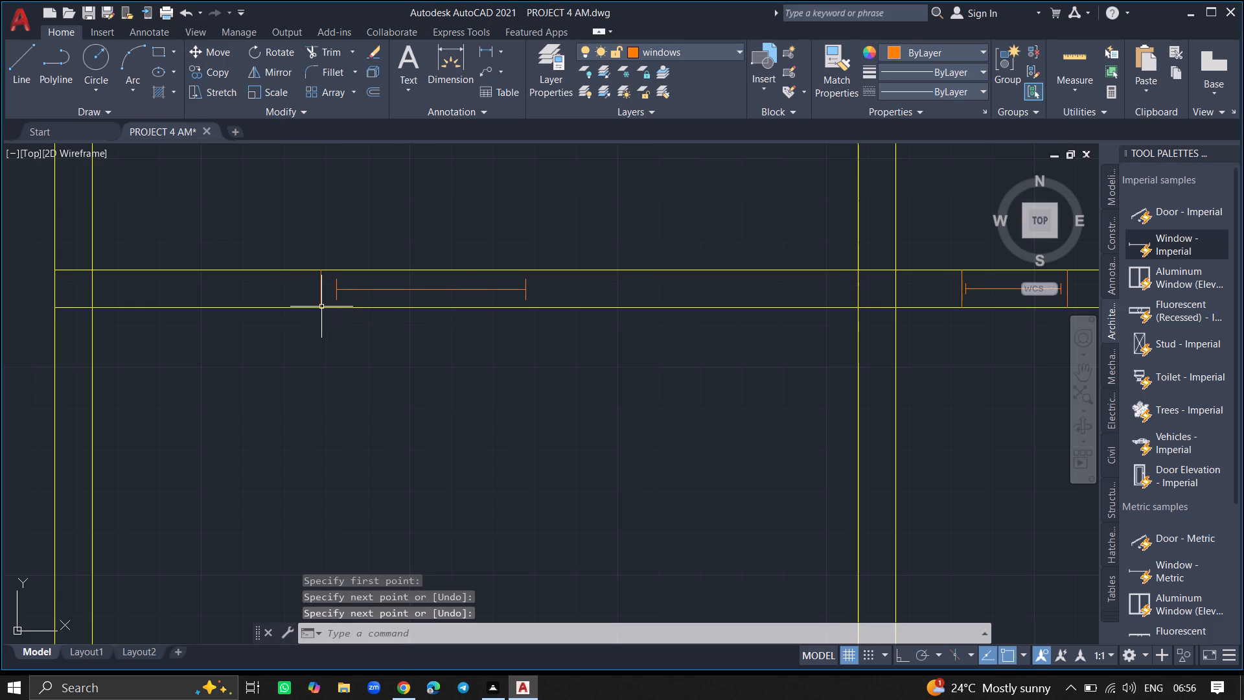
pyautogui.press('l')
pyautogui.press('Return')
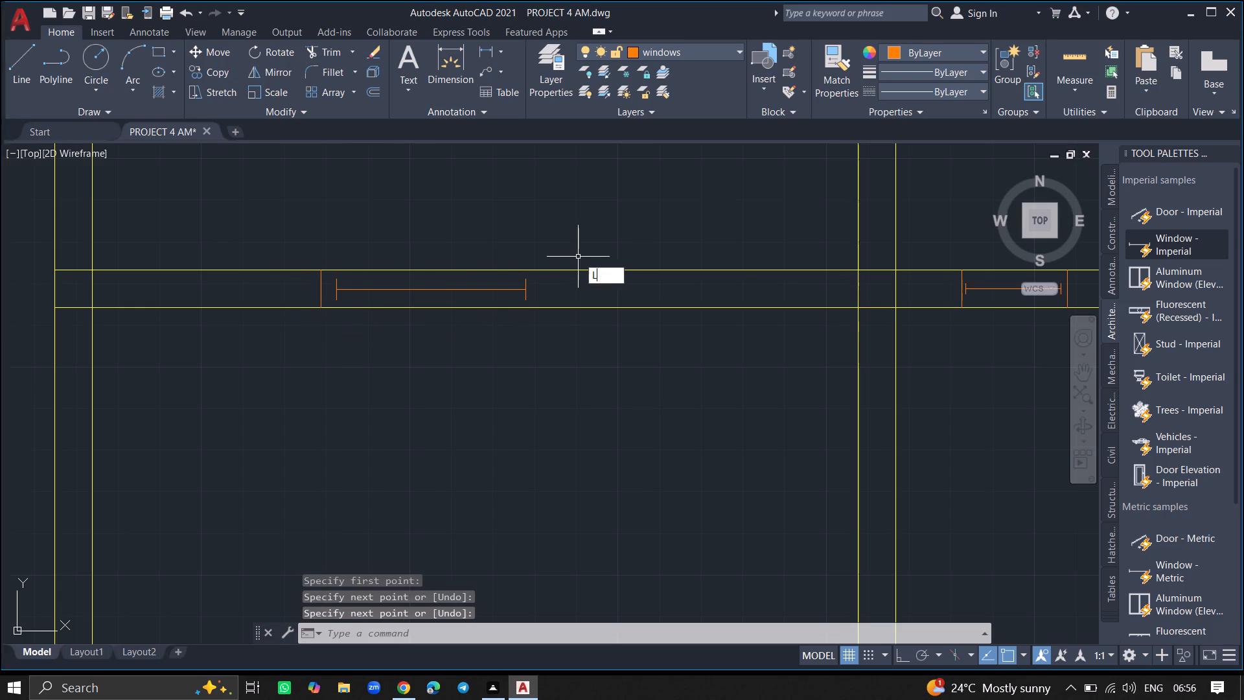
pyautogui.click(542, 273)
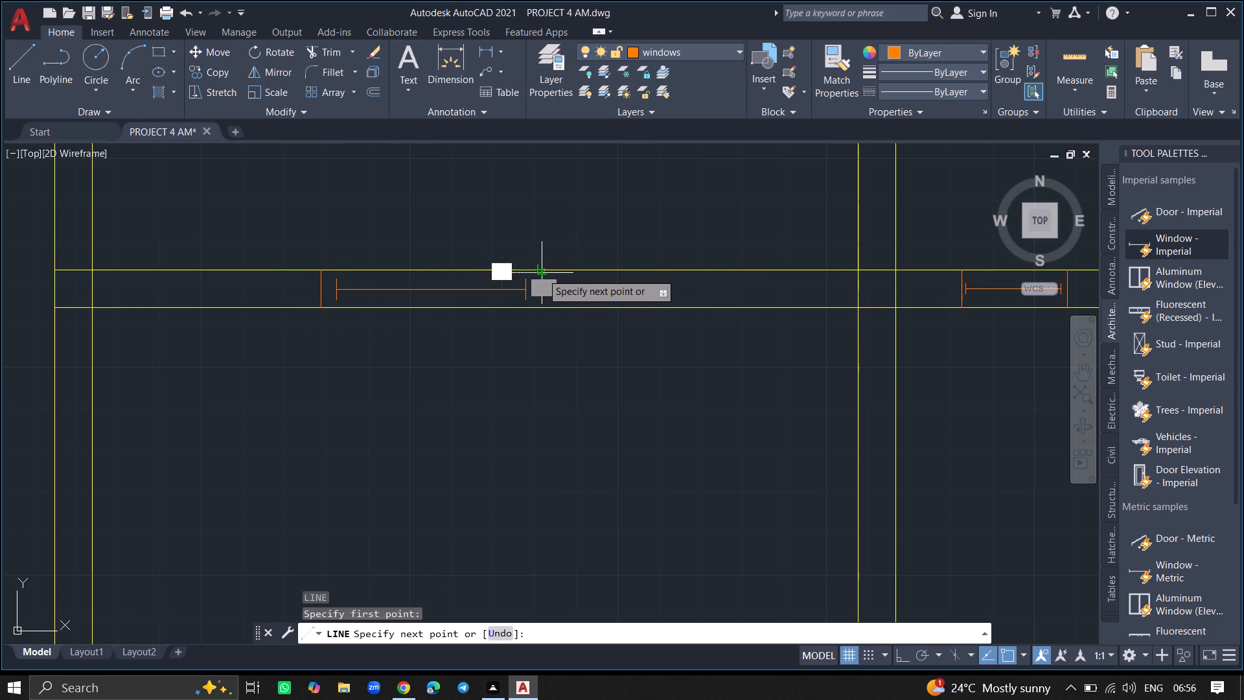
pyautogui.click(544, 305)
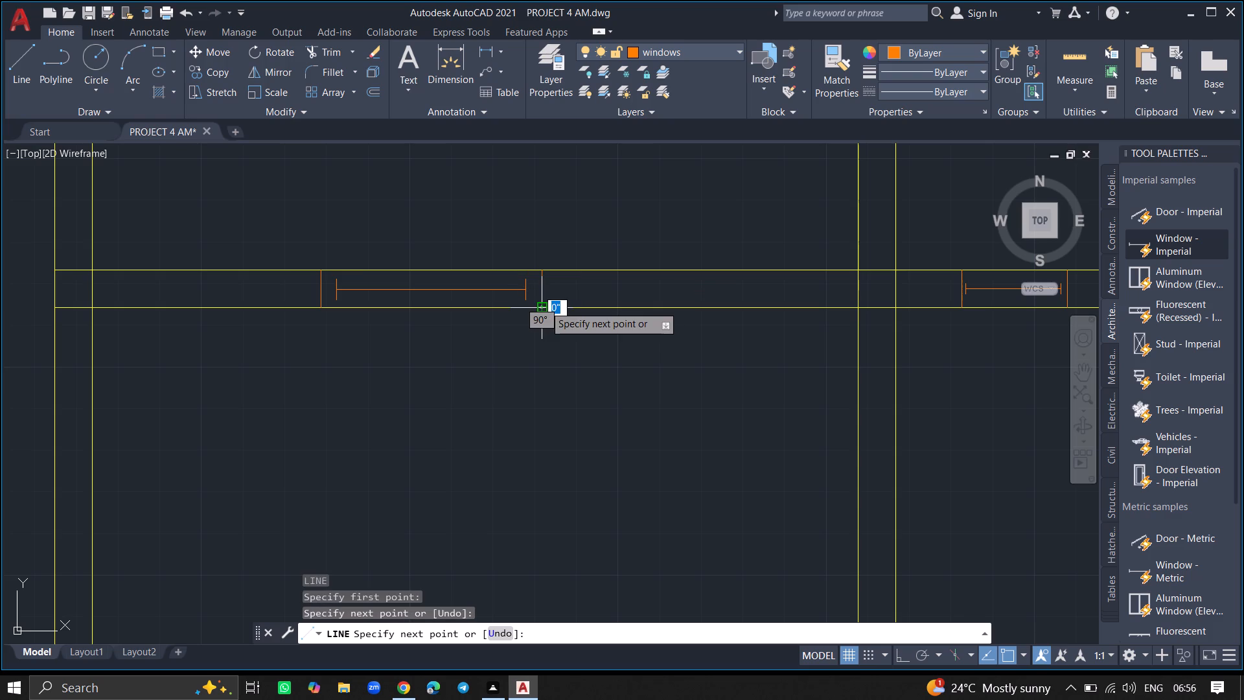
pyautogui.press('Return')
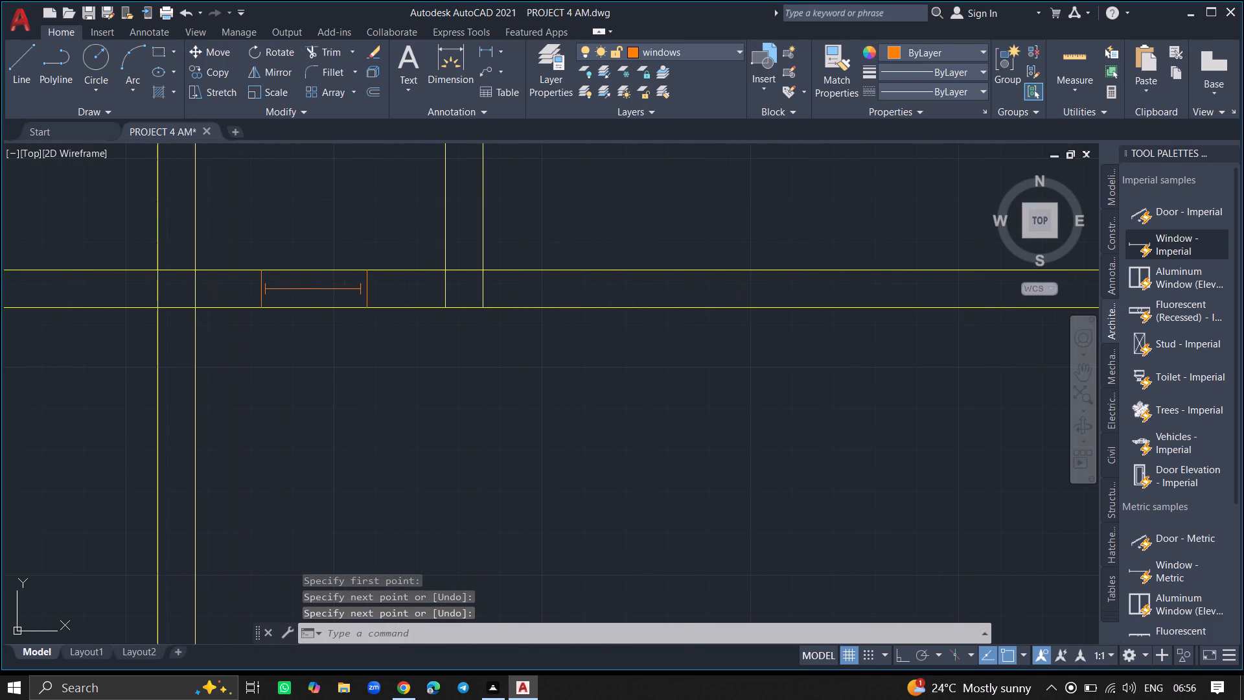
# Copy the small room's window in the lower horizontal wall about 9'-4" to the right along that wall, into the adjoining right room.
pyautogui.click(334, 288)
pyautogui.press('c')
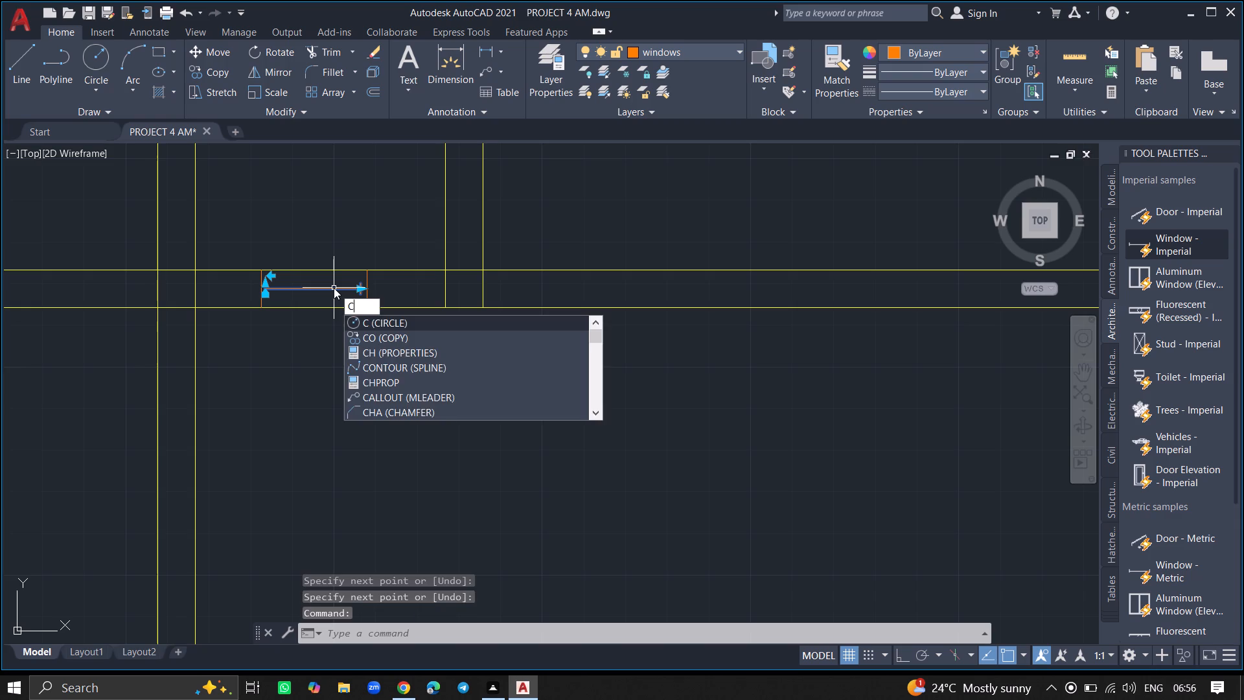
pyautogui.write('OP')
pyautogui.press('Return')
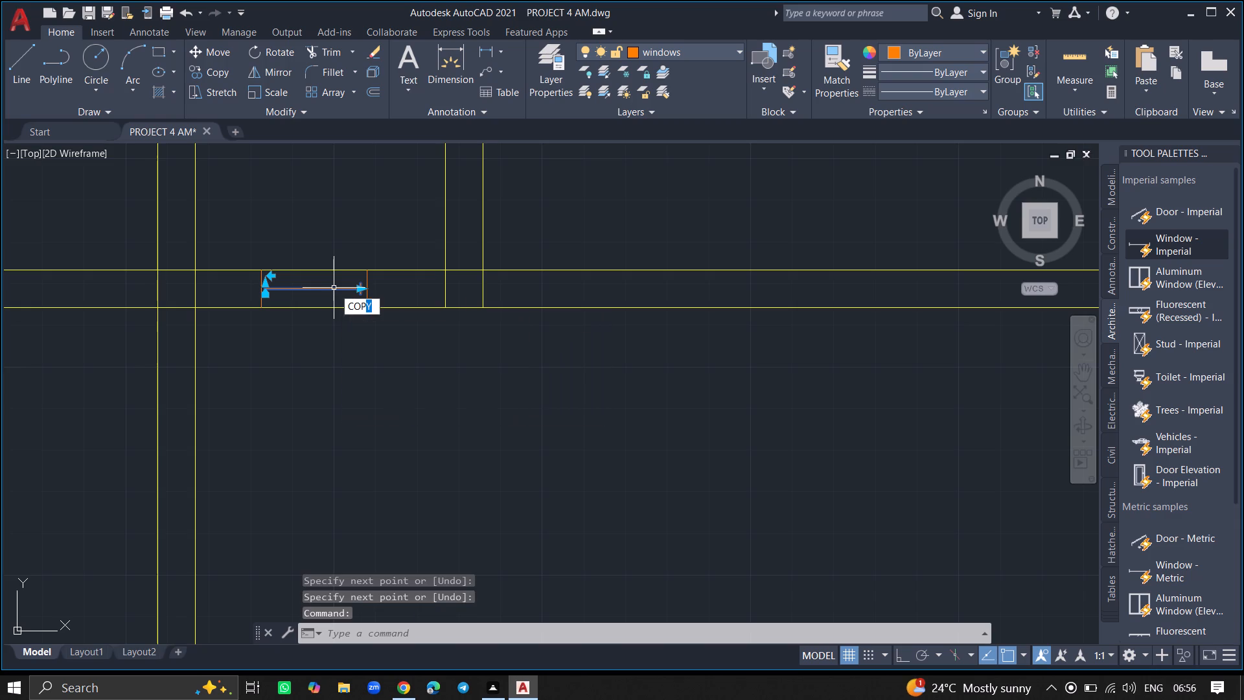
pyautogui.click(334, 288)
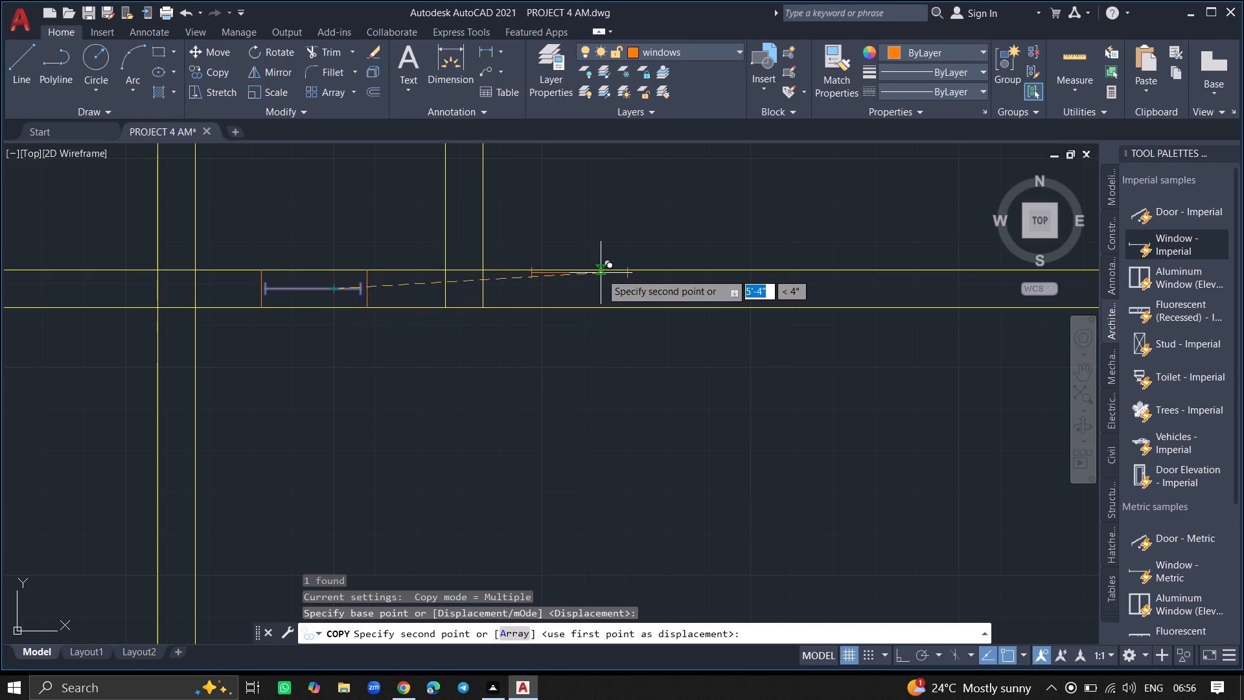
pyautogui.keyDown('ctrl'); pyautogui.scroll(-1, 794, 277); pyautogui.keyUp('ctrl')
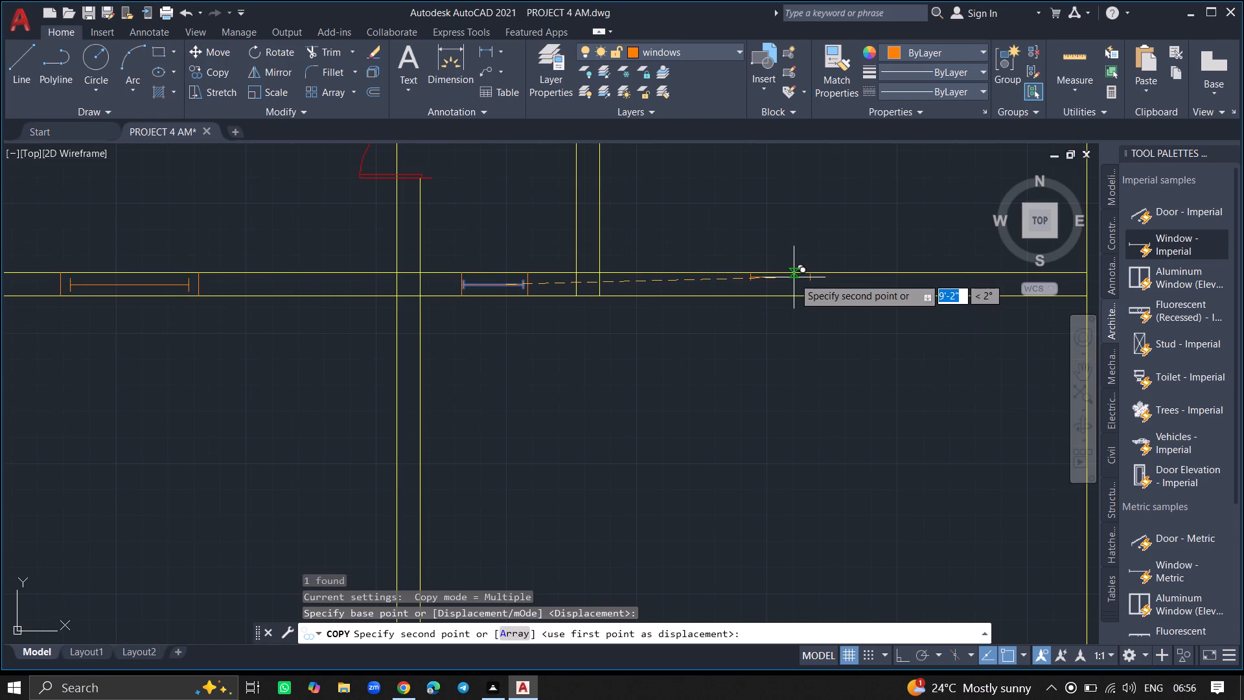
pyautogui.keyDown('ctrl'); pyautogui.scroll(4, 796, 285); pyautogui.keyUp('ctrl')
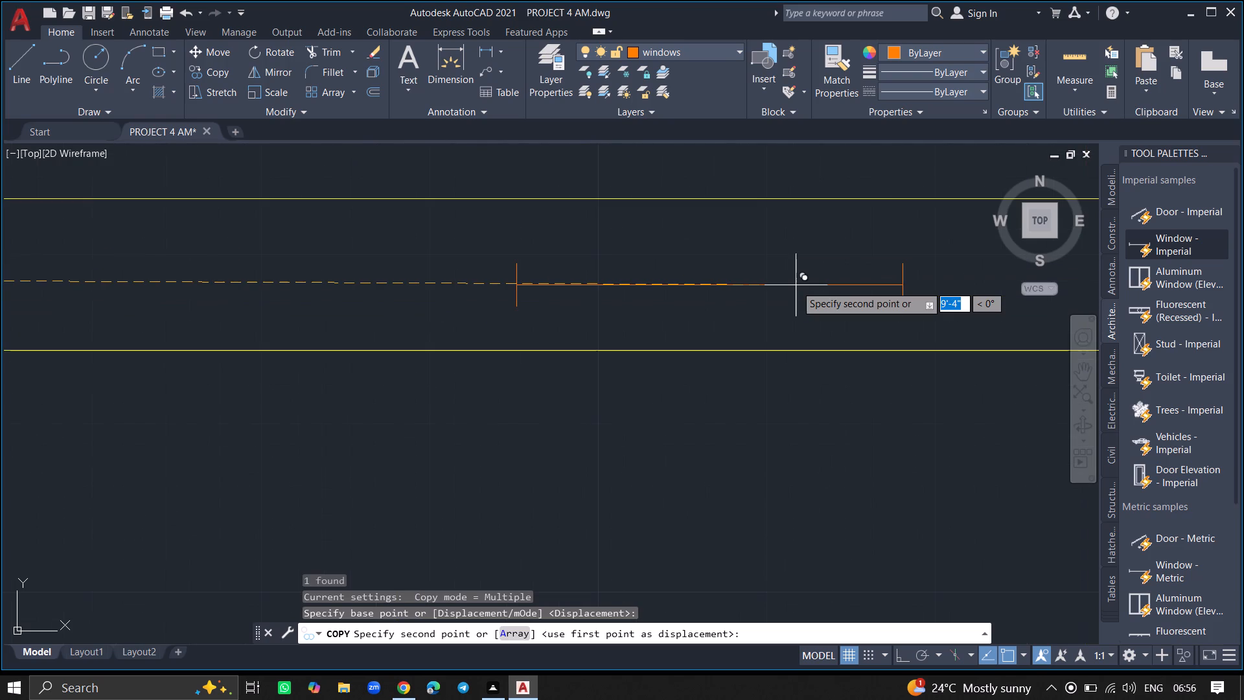
pyautogui.click(796, 285)
pyautogui.press('Return')
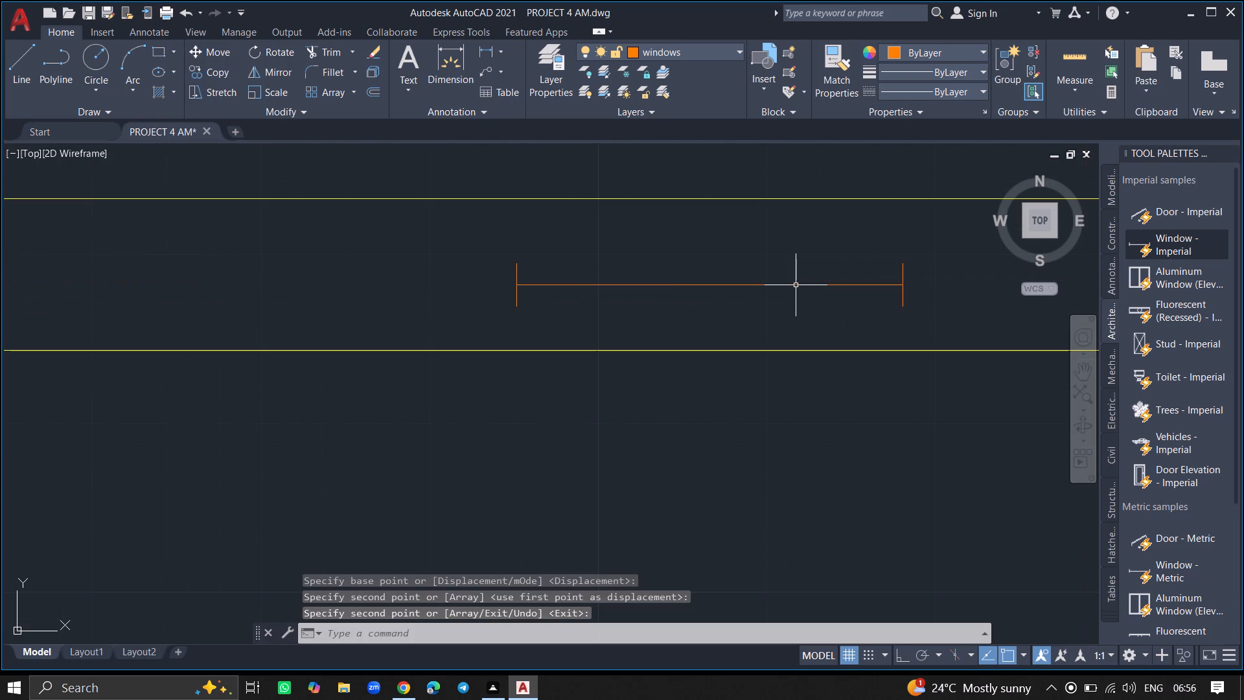
# Draw vertical lines about 9" long across the lower horizontal wall, one on each side of the copied window.
pyautogui.press('l')
pyautogui.press('Return')
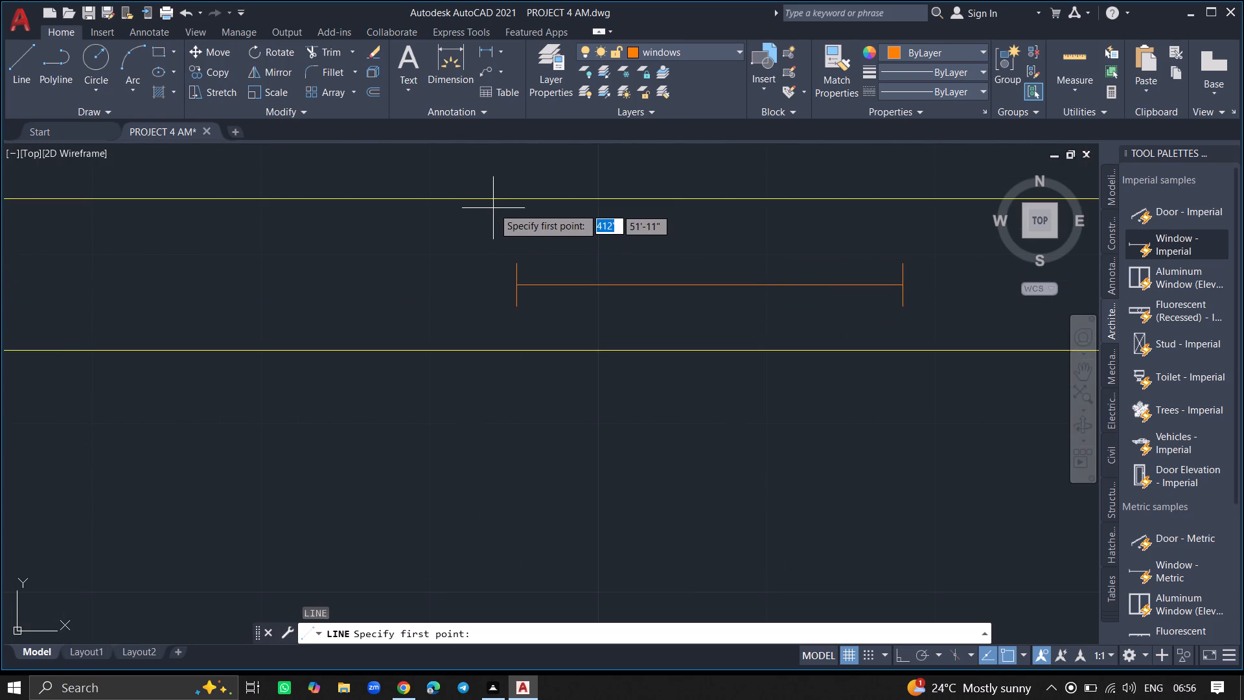
pyautogui.moveTo(494, 195); pyautogui.dragTo(507, 280)
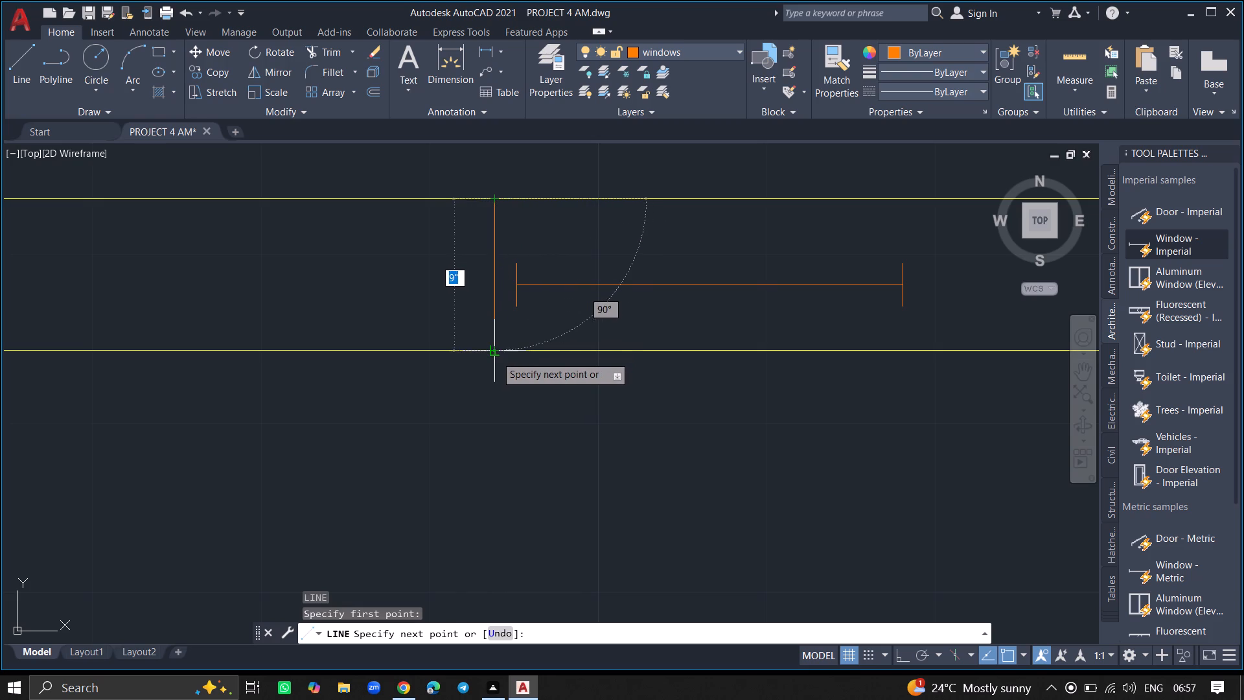
pyautogui.click(496, 352)
pyautogui.press('Return')
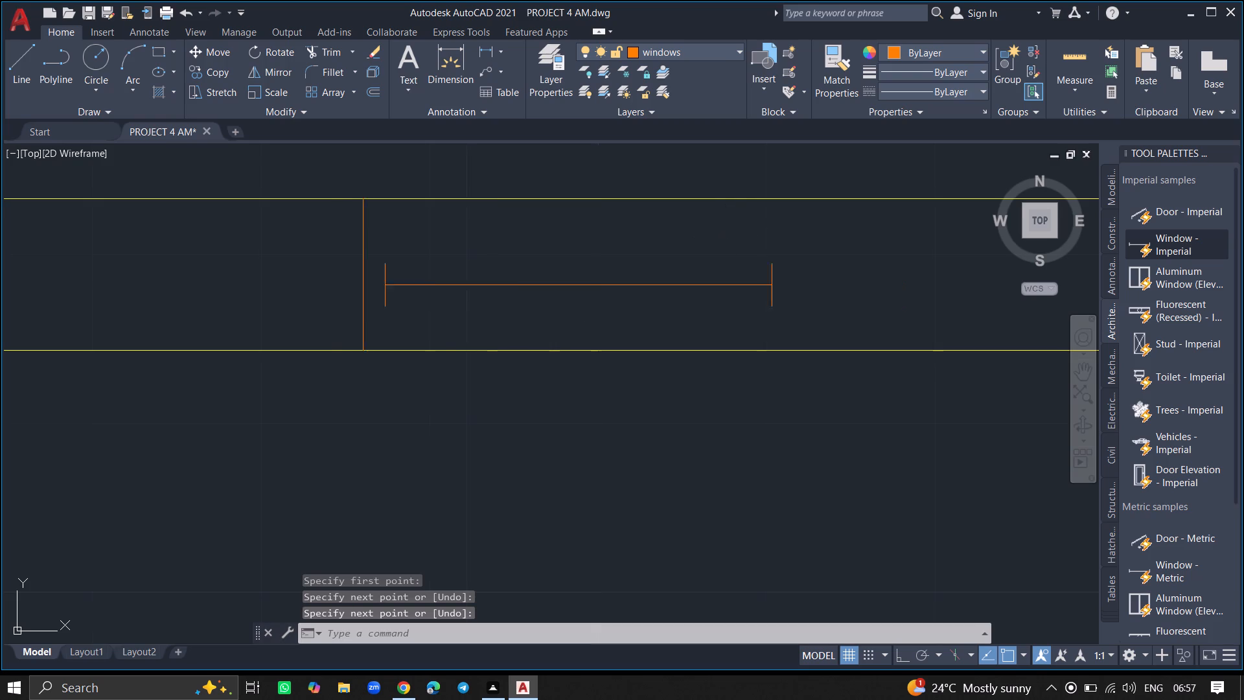
pyautogui.press('l')
pyautogui.press('Return')
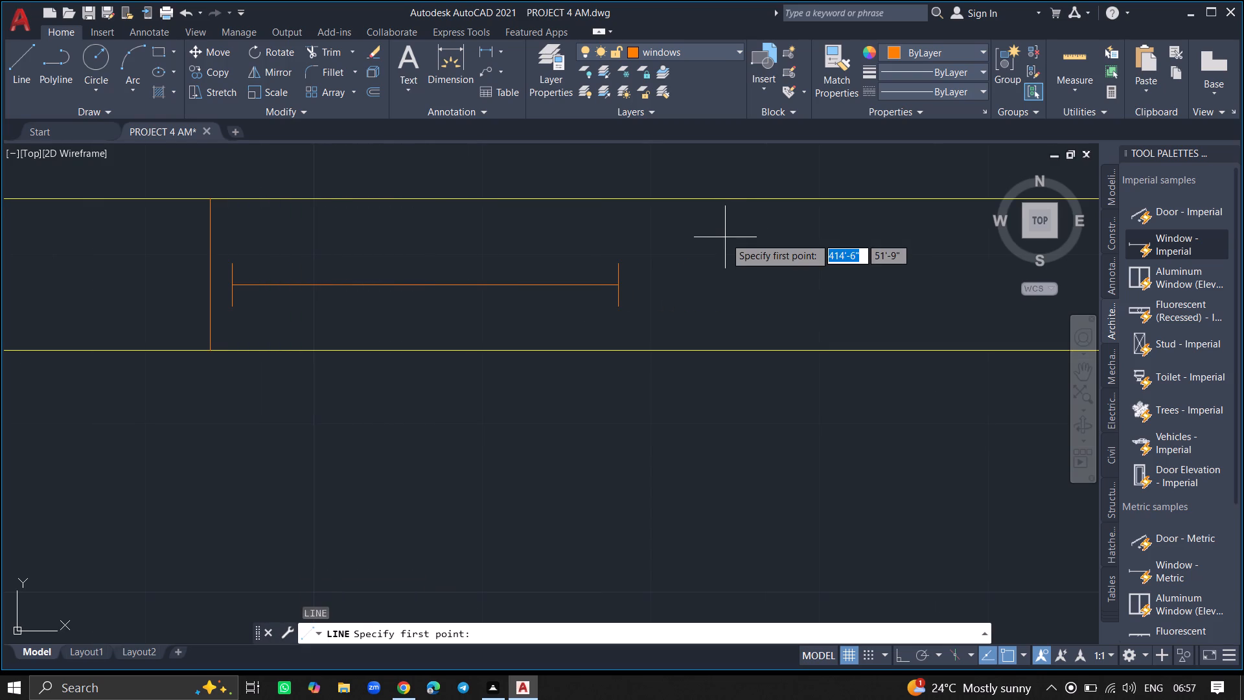
pyautogui.moveTo(645, 198); pyautogui.dragTo(641, 294)
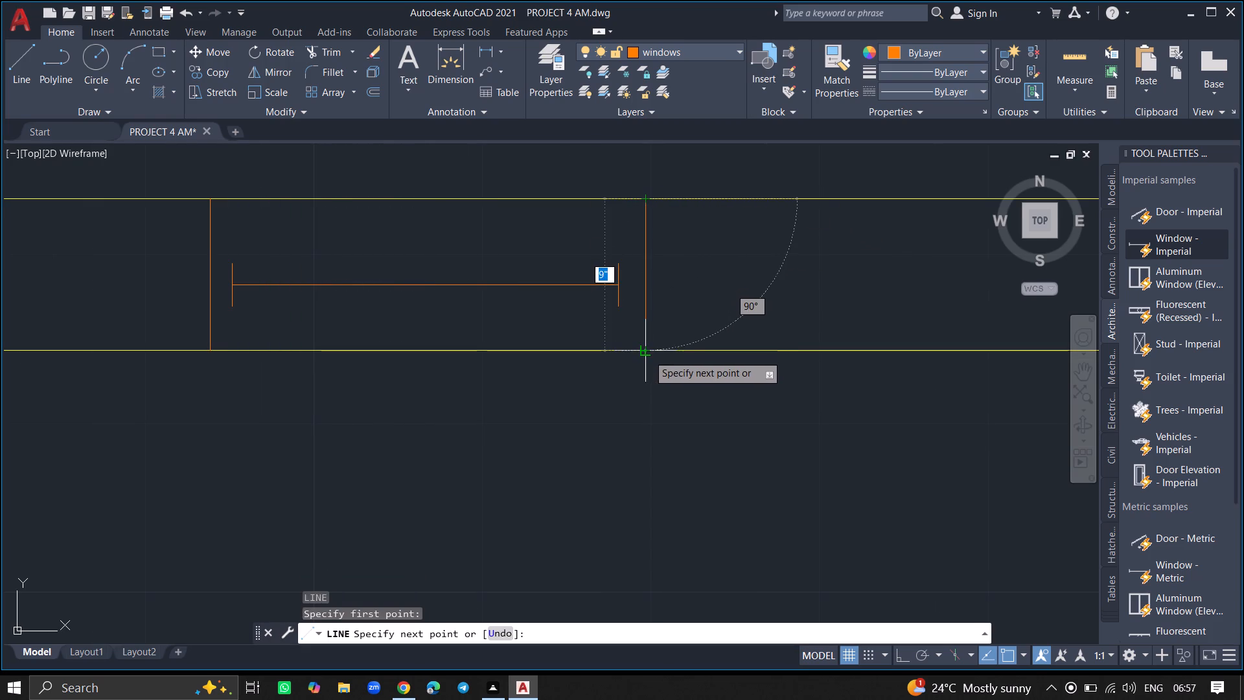
pyautogui.click(647, 355)
pyautogui.press('Return')
# Close the Tool Palettes window.
pyautogui.keyDown('ctrl'); pyautogui.scroll(-4, 647, 355); pyautogui.keyUp('ctrl')
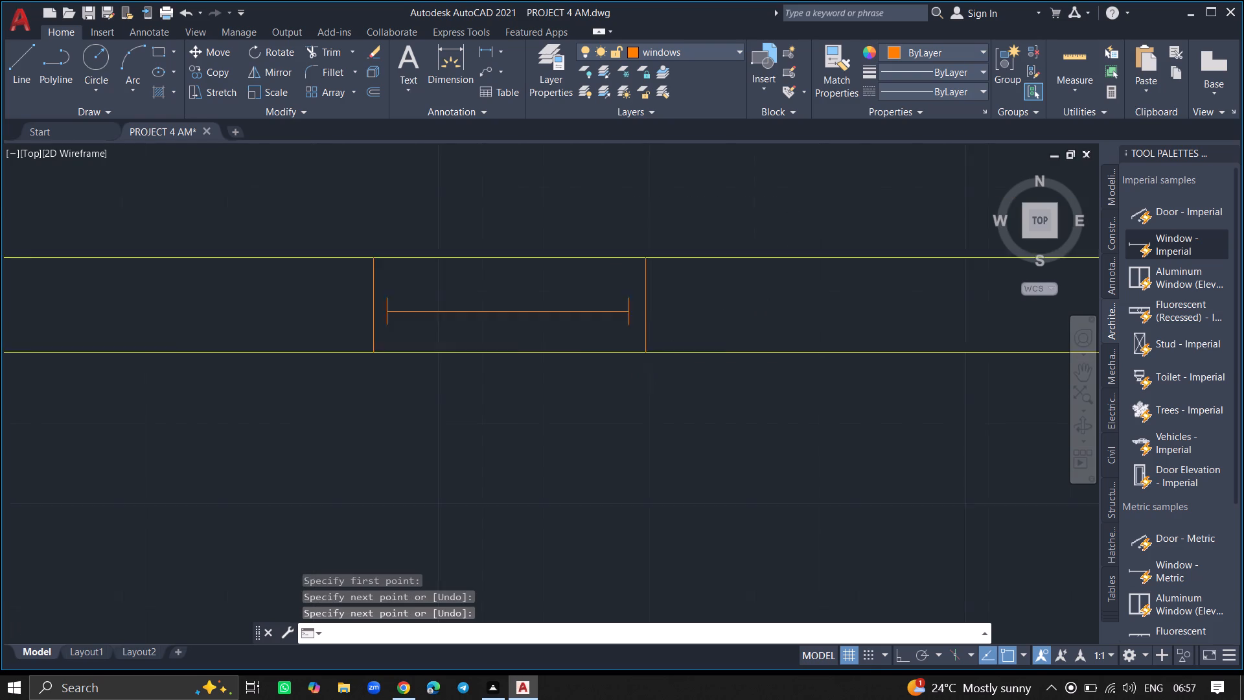
pyautogui.keyDown('ctrl'); pyautogui.scroll(-1, 647, 355); pyautogui.keyUp('ctrl')
pyautogui.keyDown('ctrl'); pyautogui.scroll(-5, 658, 272); pyautogui.keyUp('ctrl')
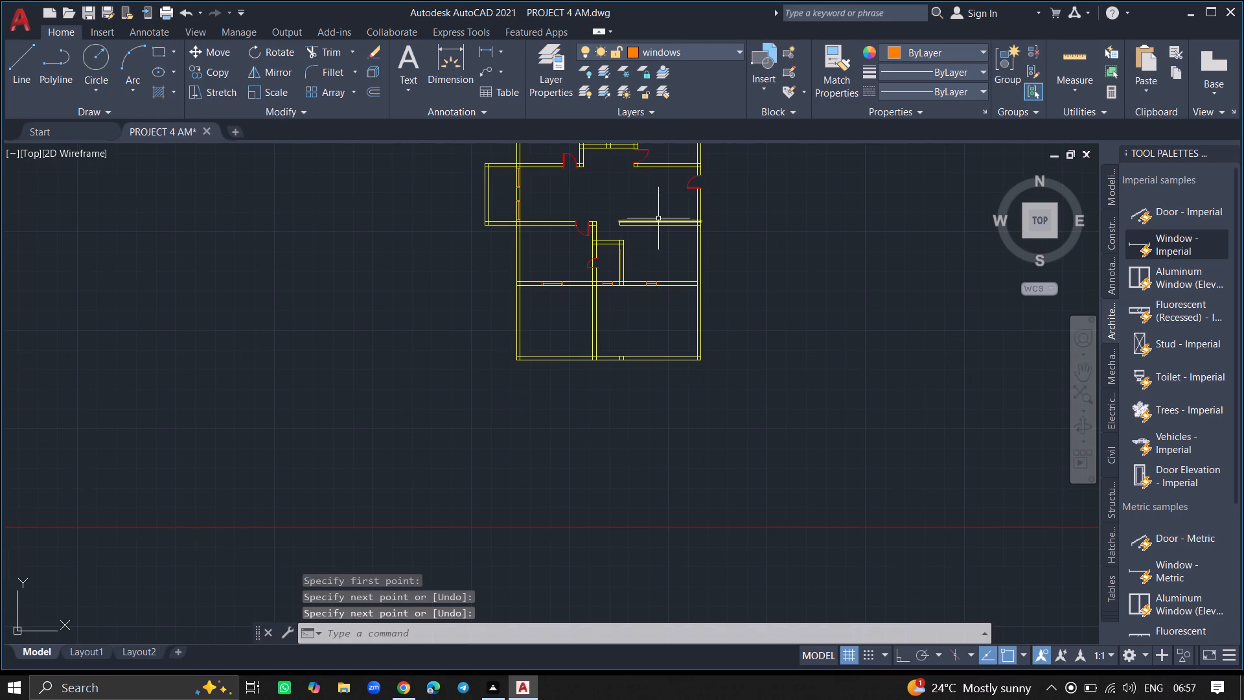
pyautogui.keyDown('ctrl'); pyautogui.scroll(-3, 638, 200); pyautogui.keyUp('ctrl')
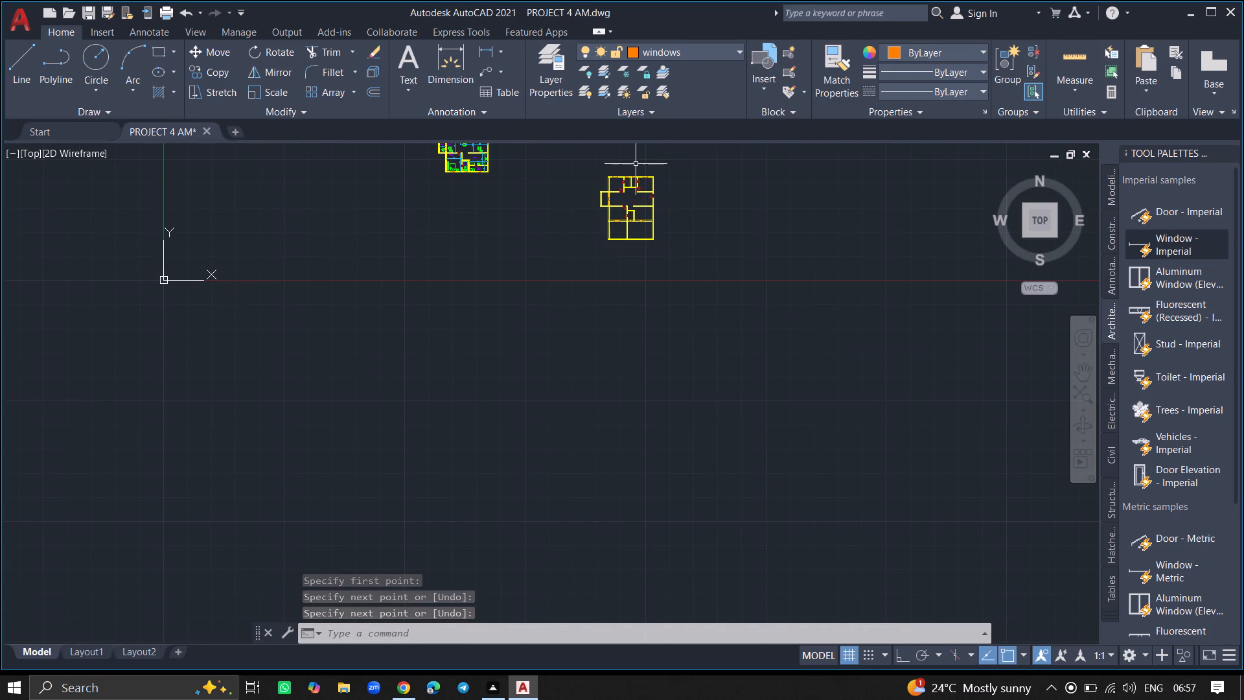
pyautogui.keyDown('ctrl'); pyautogui.scroll(3, 638, 184); pyautogui.keyUp('ctrl')
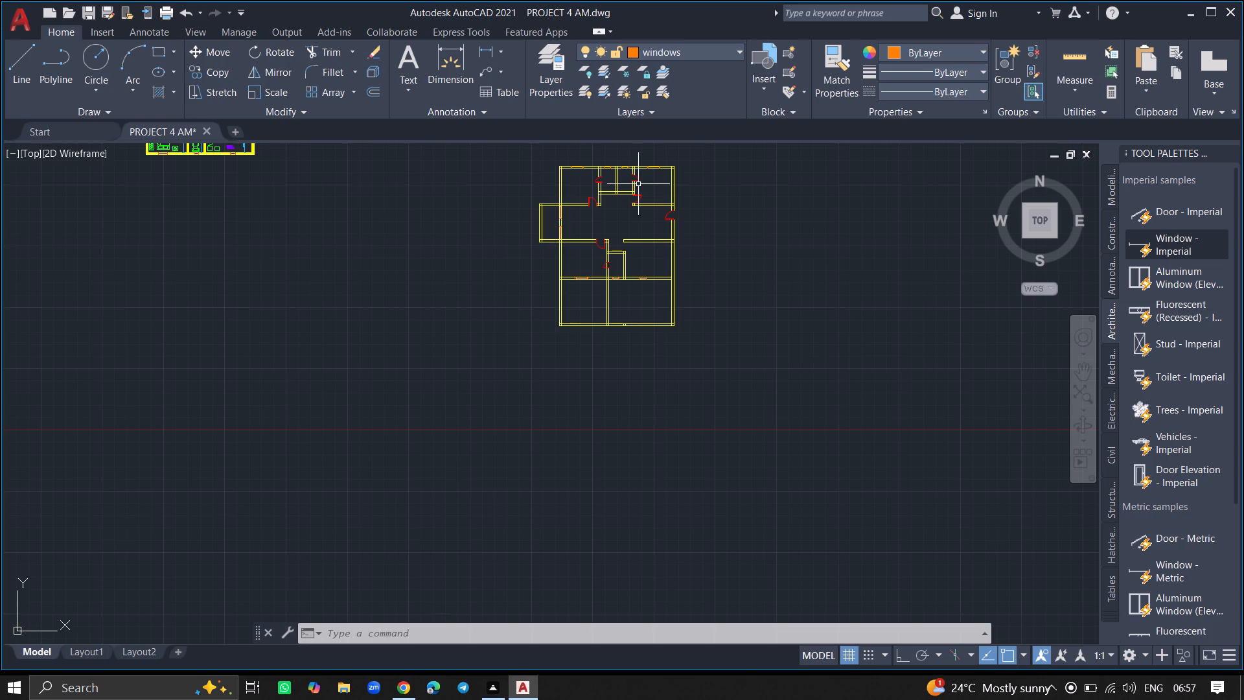
pyautogui.keyDown('ctrl'); pyautogui.scroll(3, 604, 185); pyautogui.keyUp('ctrl')
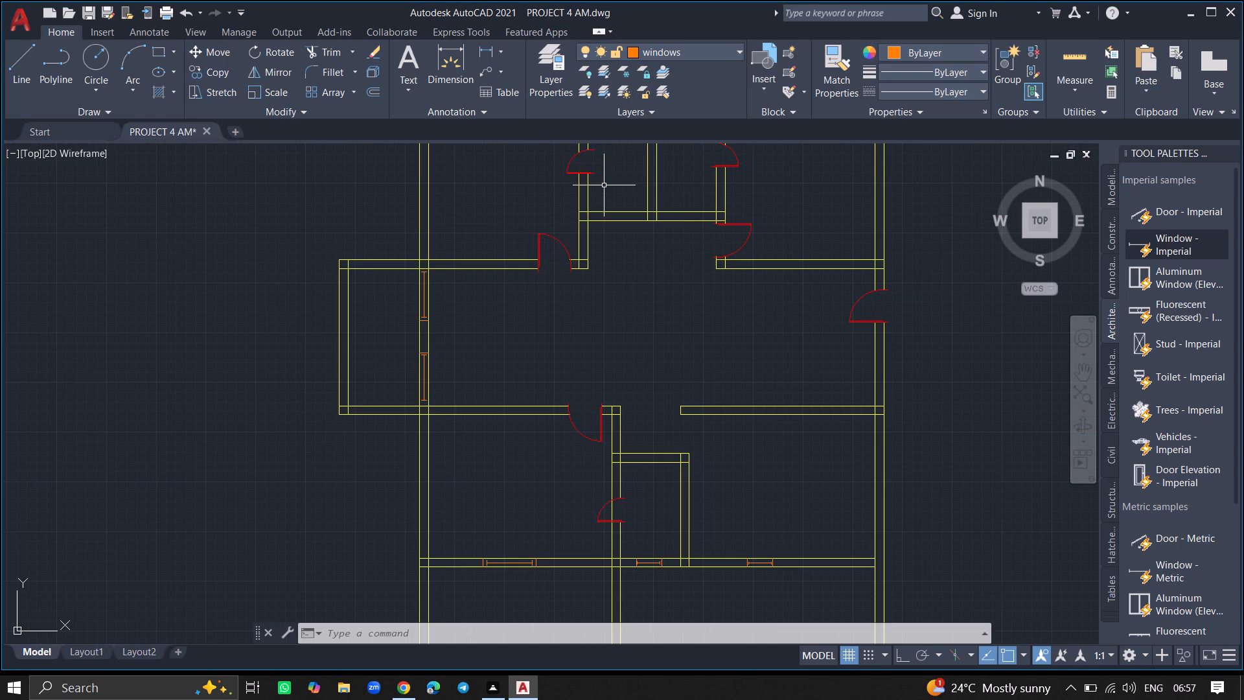
pyautogui.keyDown('ctrl'); pyautogui.scroll(-2, 604, 185); pyautogui.keyUp('ctrl')
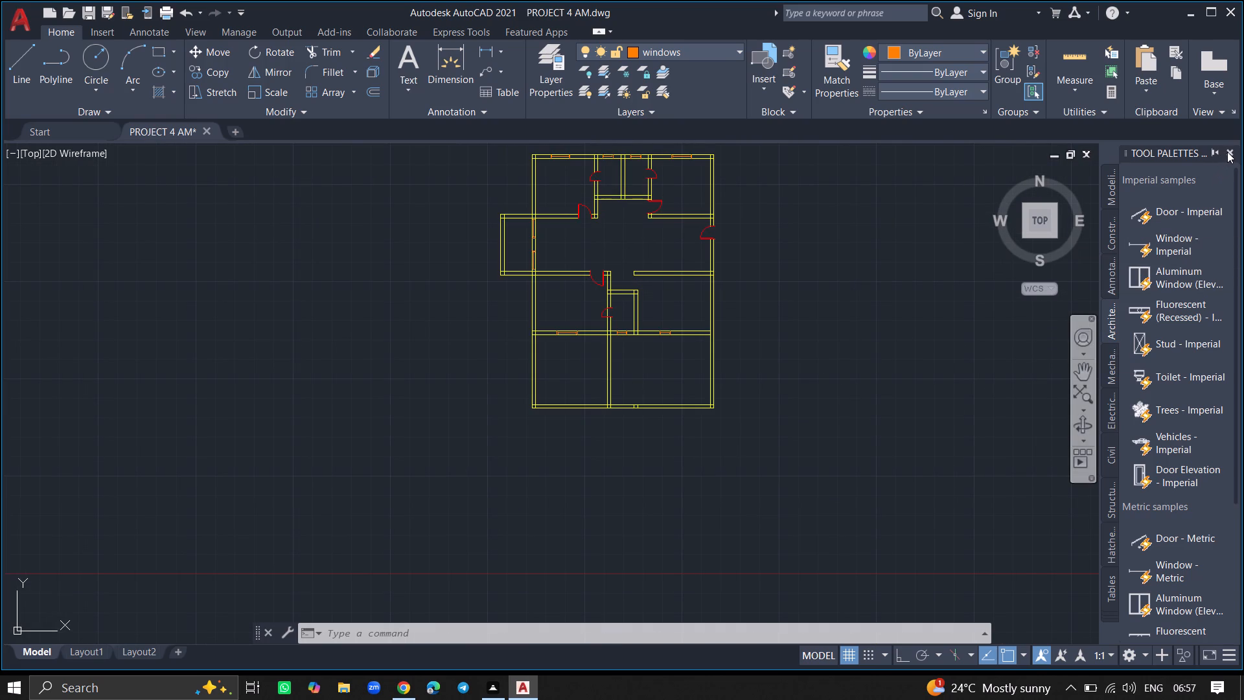
pyautogui.click(1227, 152)
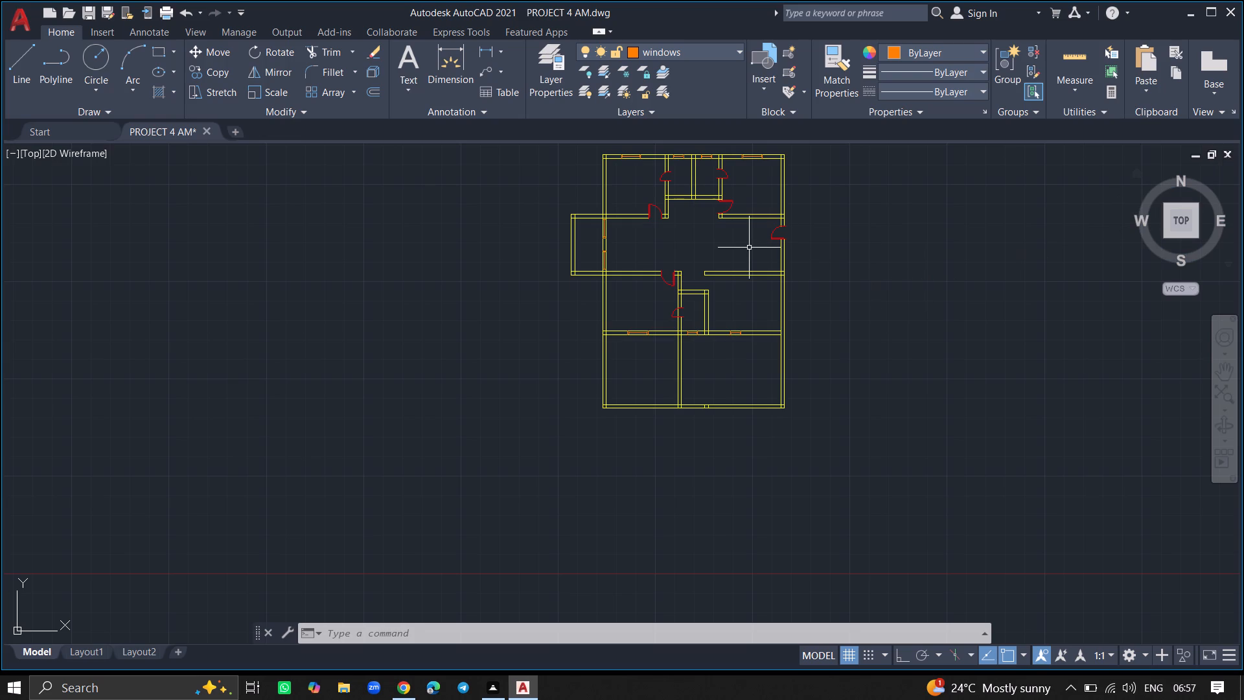
# Make walls the current layer in the layer properties and close the layer manager.
pyautogui.keyDown('ctrl'); pyautogui.scroll(19, 638, 136); pyautogui.keyUp('ctrl')
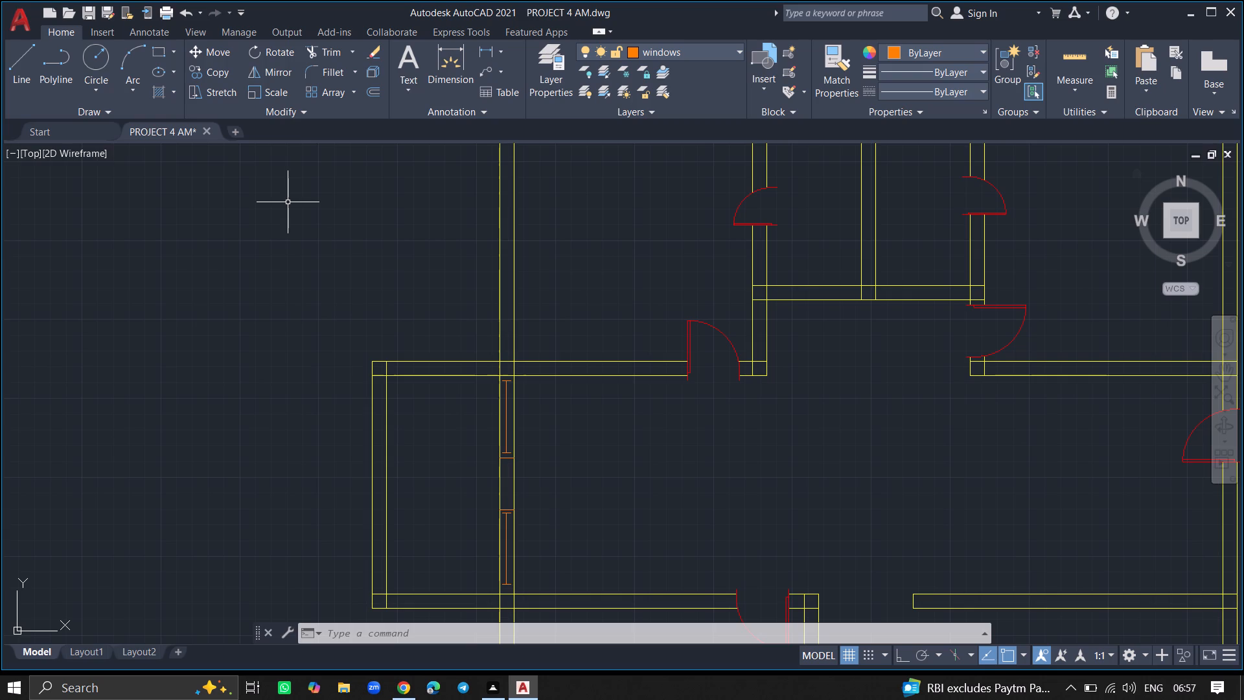
pyautogui.doubleClick(553, 78)
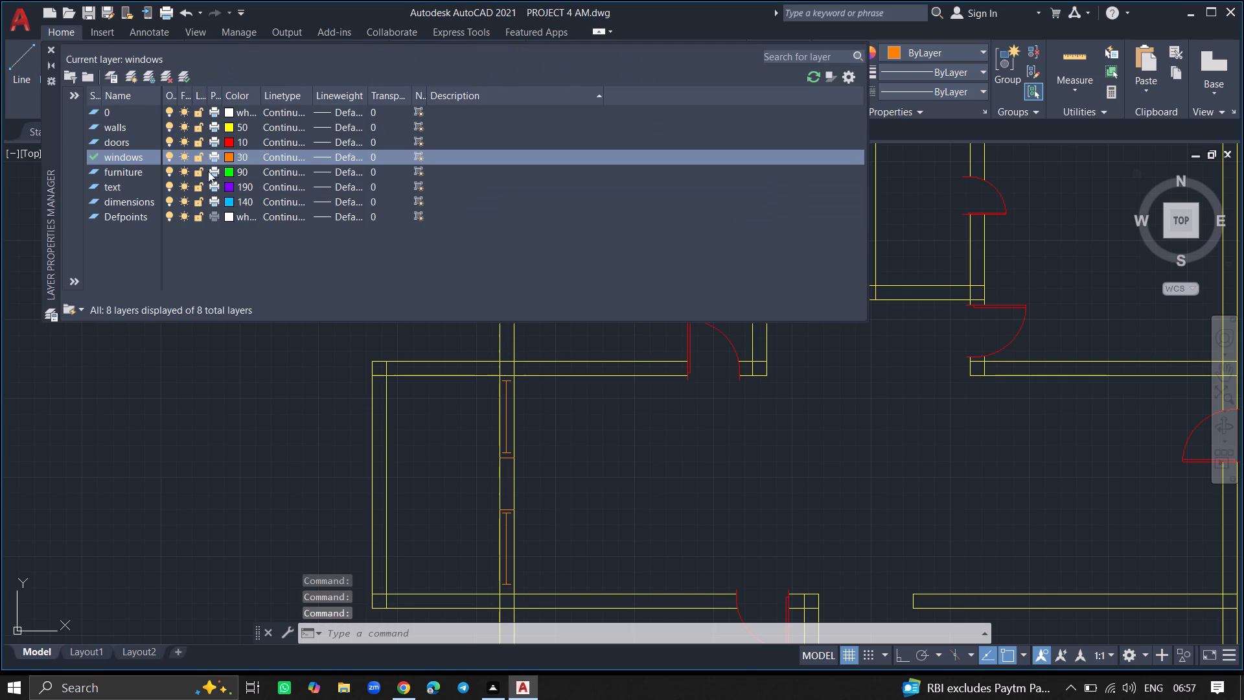
pyautogui.doubleClick(114, 122)
pyautogui.click(52, 47)
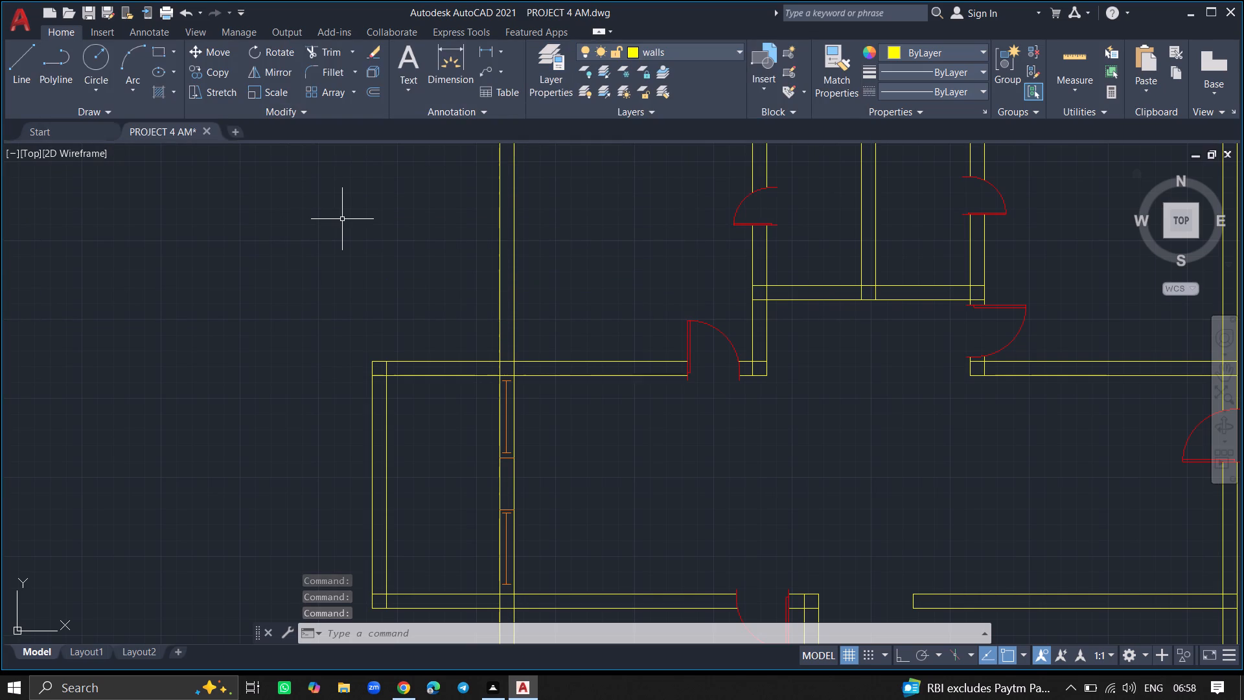
# Start a Hatch with the ANSI31 pattern and fill the projecting left bay's upper wall and its outer corner.
pyautogui.press('h')
pyautogui.press('Return')
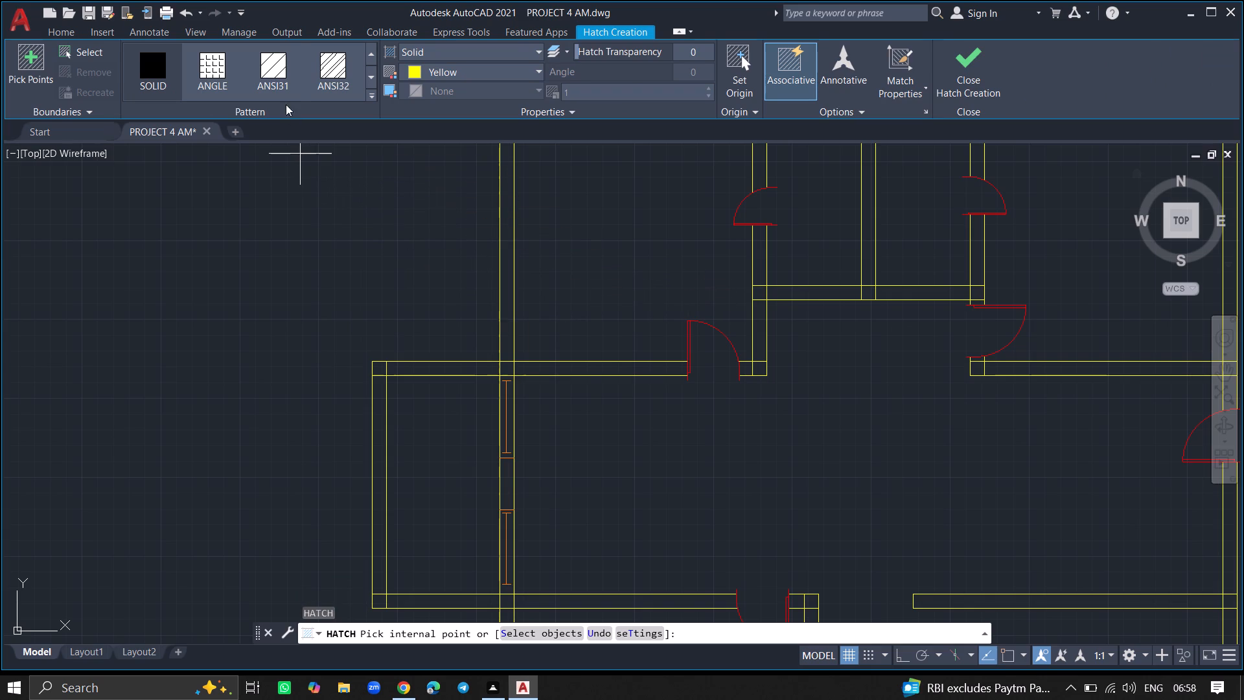
pyautogui.click(275, 80)
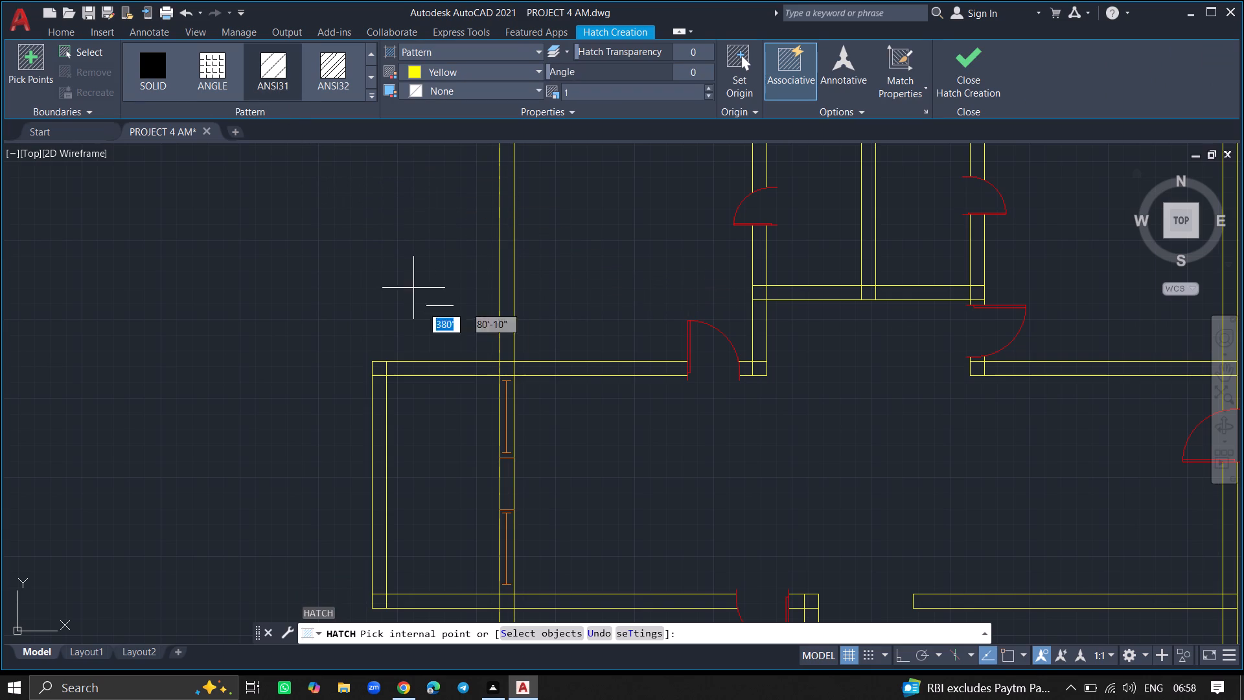
pyautogui.click(432, 369)
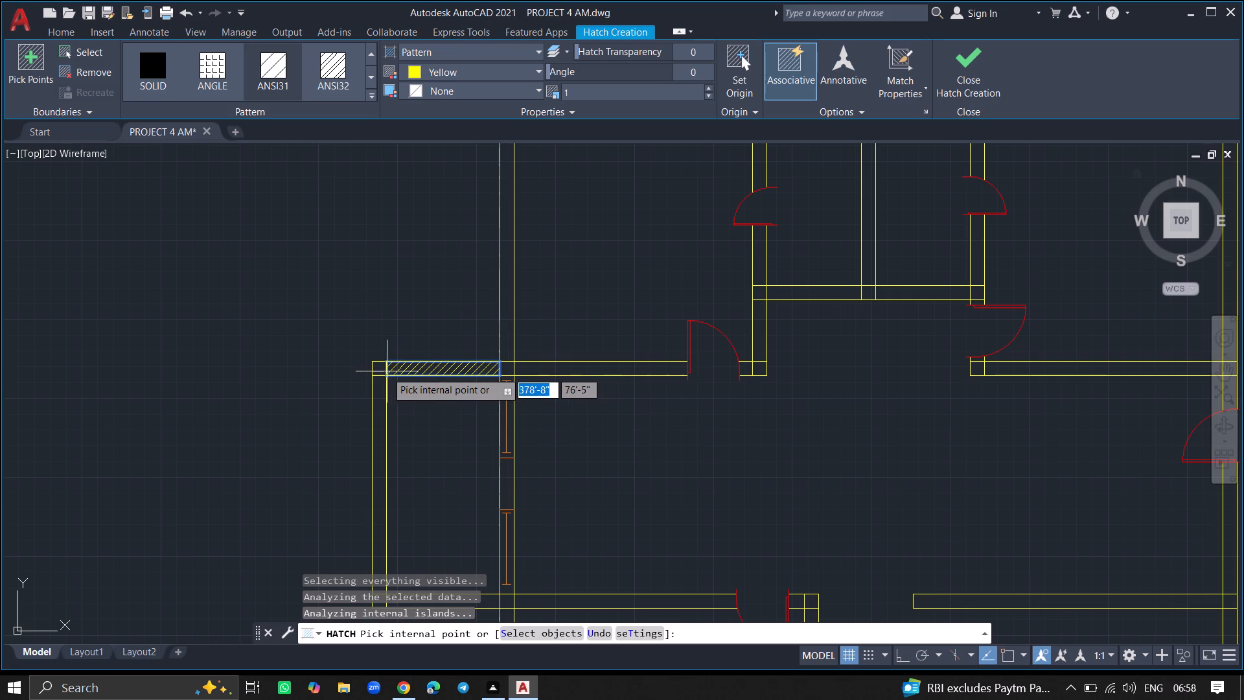
pyautogui.click(378, 371)
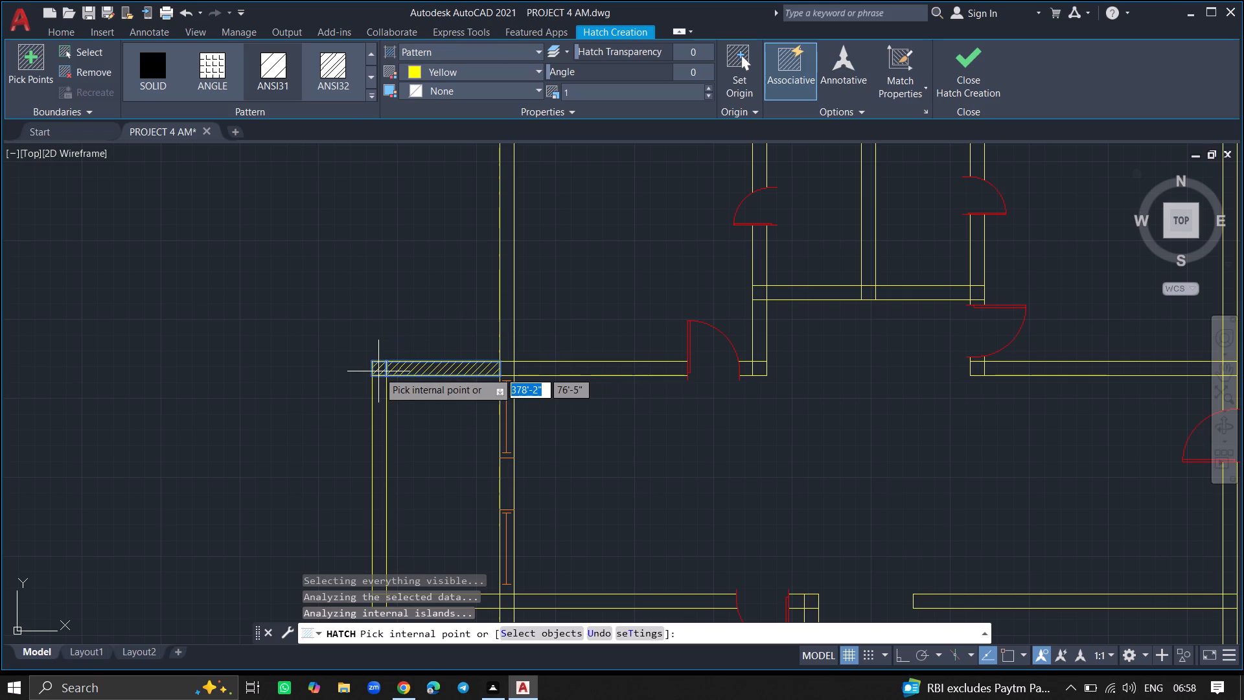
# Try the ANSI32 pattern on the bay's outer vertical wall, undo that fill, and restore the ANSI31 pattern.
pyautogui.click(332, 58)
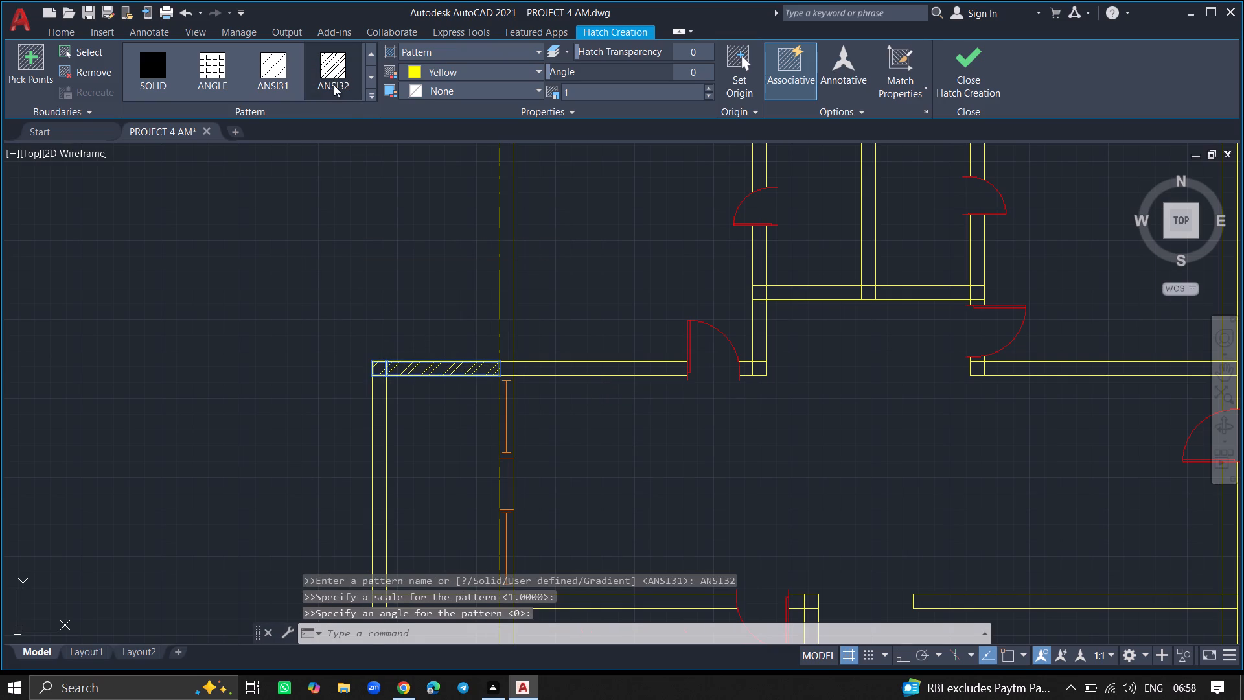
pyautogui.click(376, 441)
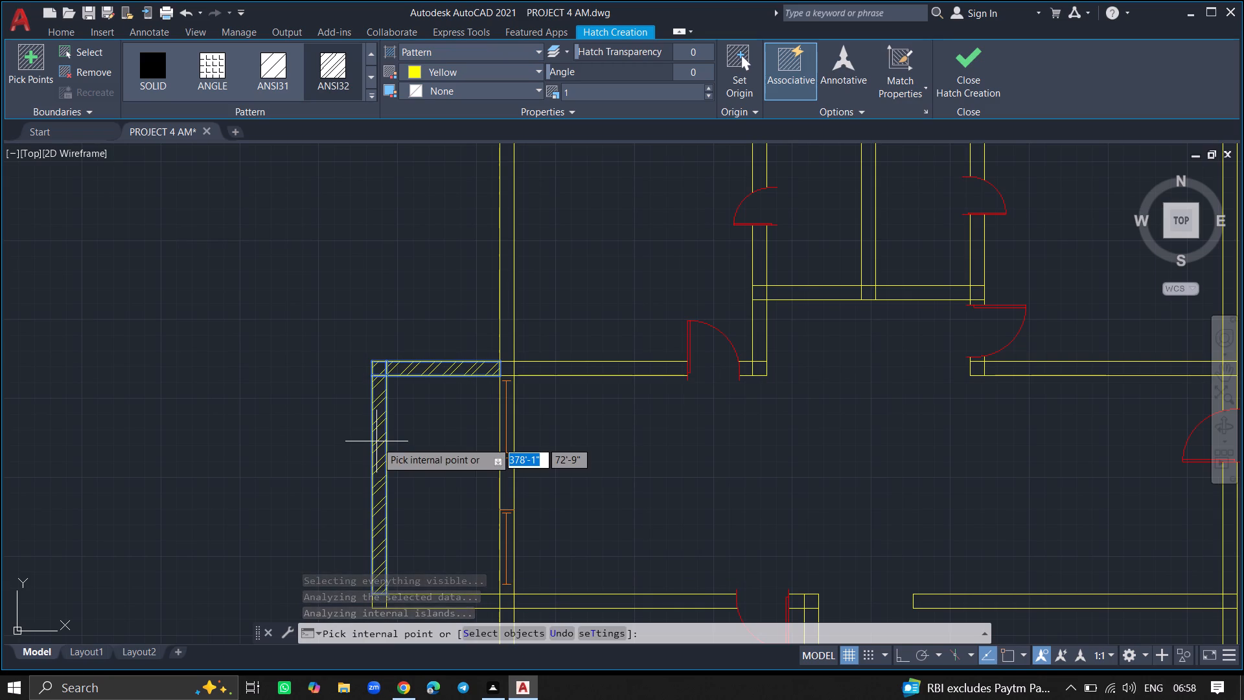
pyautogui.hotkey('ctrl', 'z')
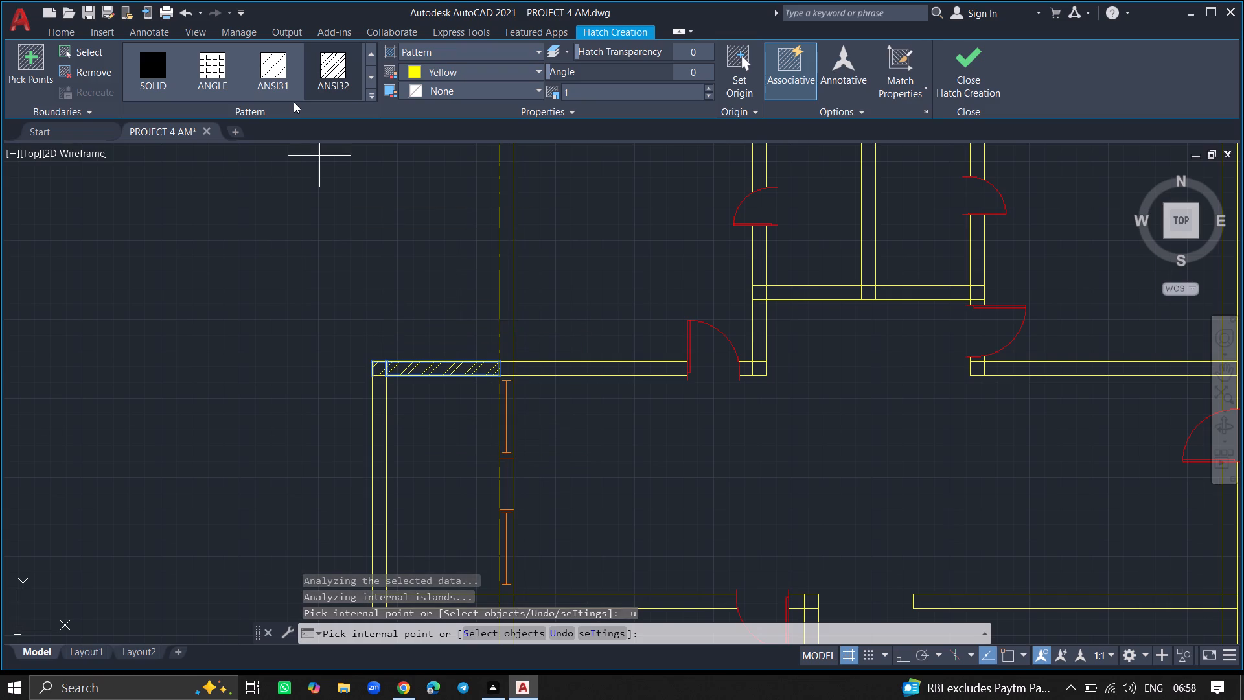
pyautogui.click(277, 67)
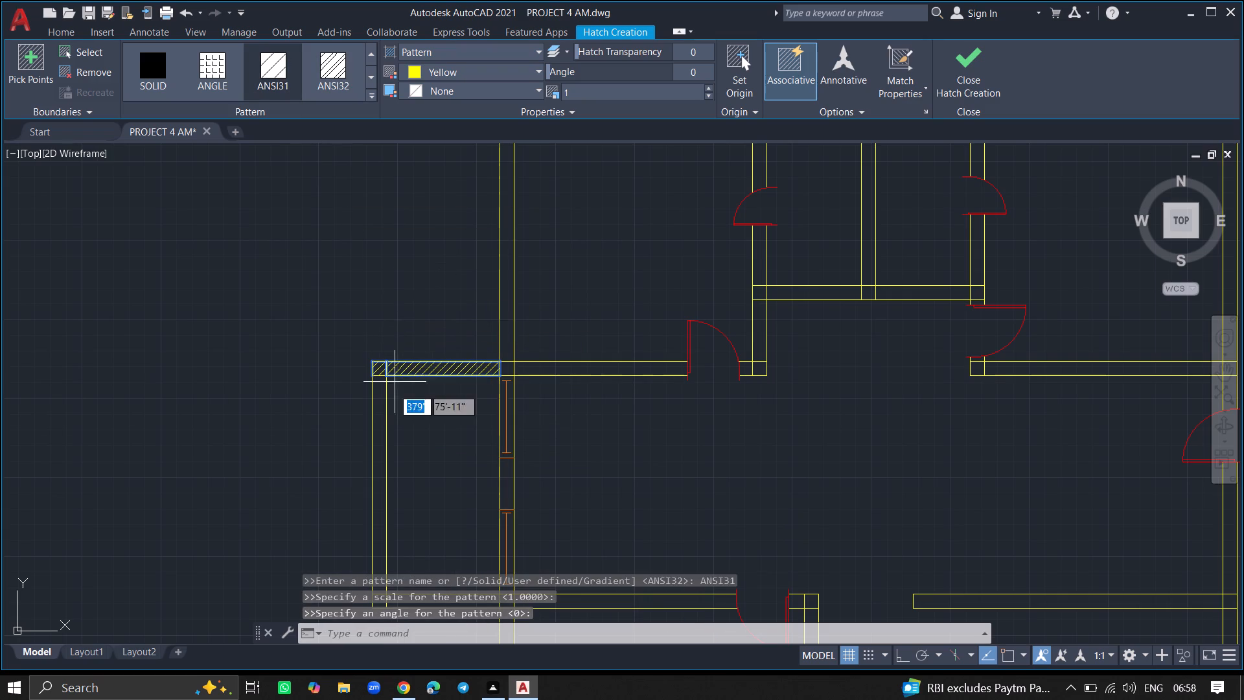
# Hatch the bay's outer vertical wall, the pier between its windows, and its lower wall with corner and junction, continuing to the door.
pyautogui.click(380, 407)
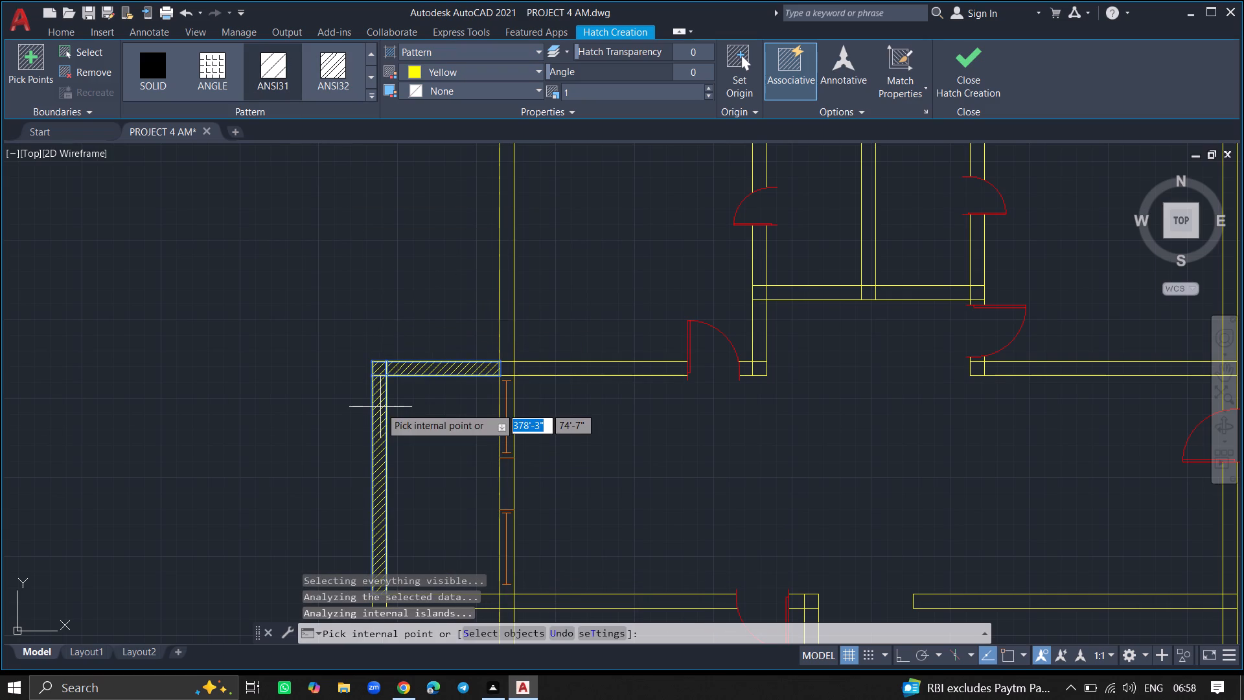
pyautogui.click(505, 475)
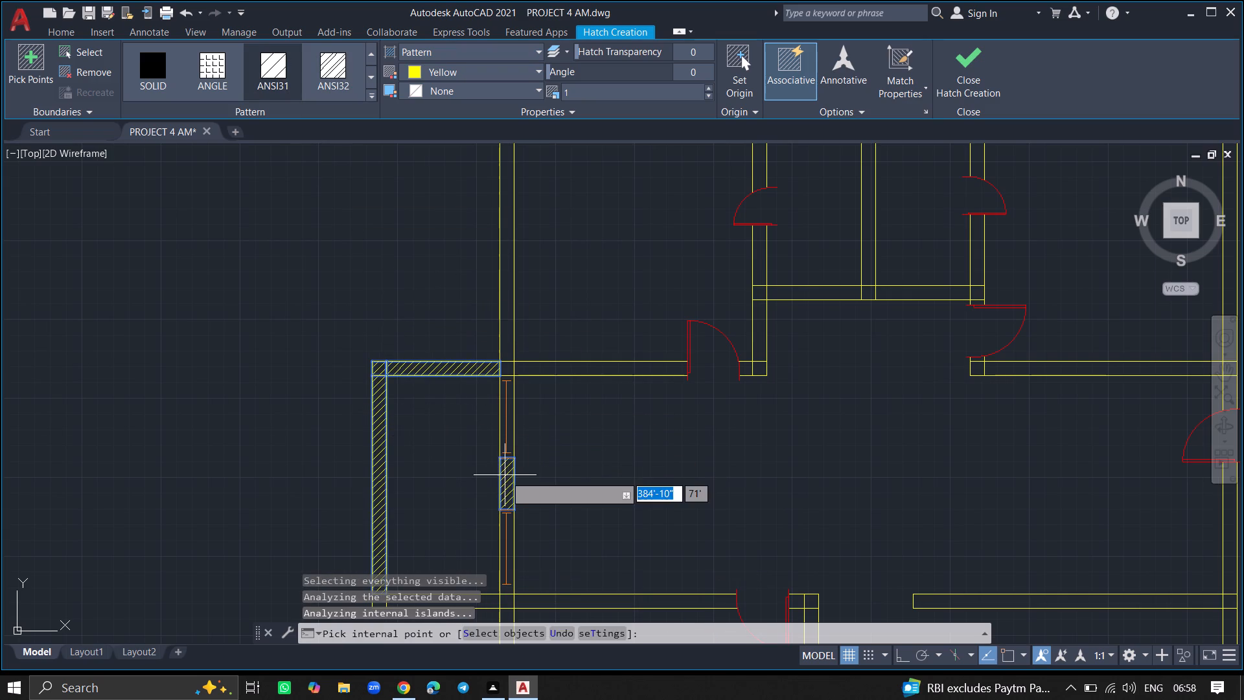
pyautogui.keyDown('ctrl'); pyautogui.scroll(-4, 536, 299); pyautogui.keyUp('ctrl')
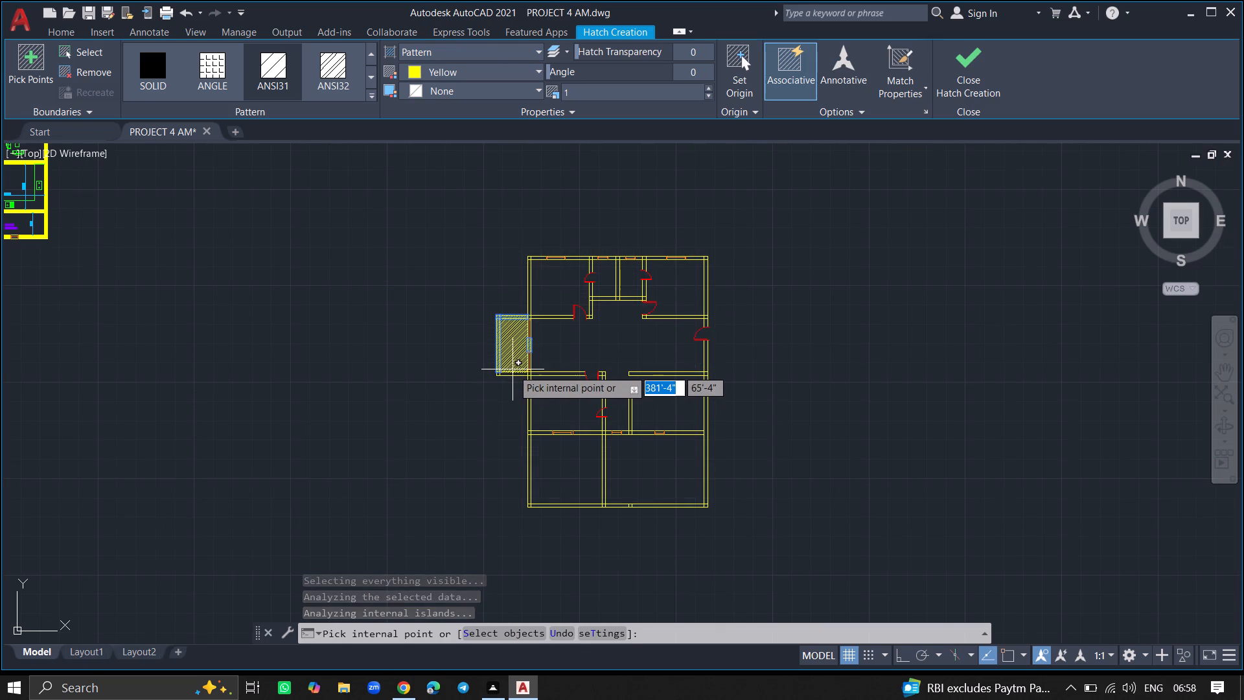
pyautogui.keyDown('ctrl'); pyautogui.scroll(5, 513, 369); pyautogui.keyUp('ctrl')
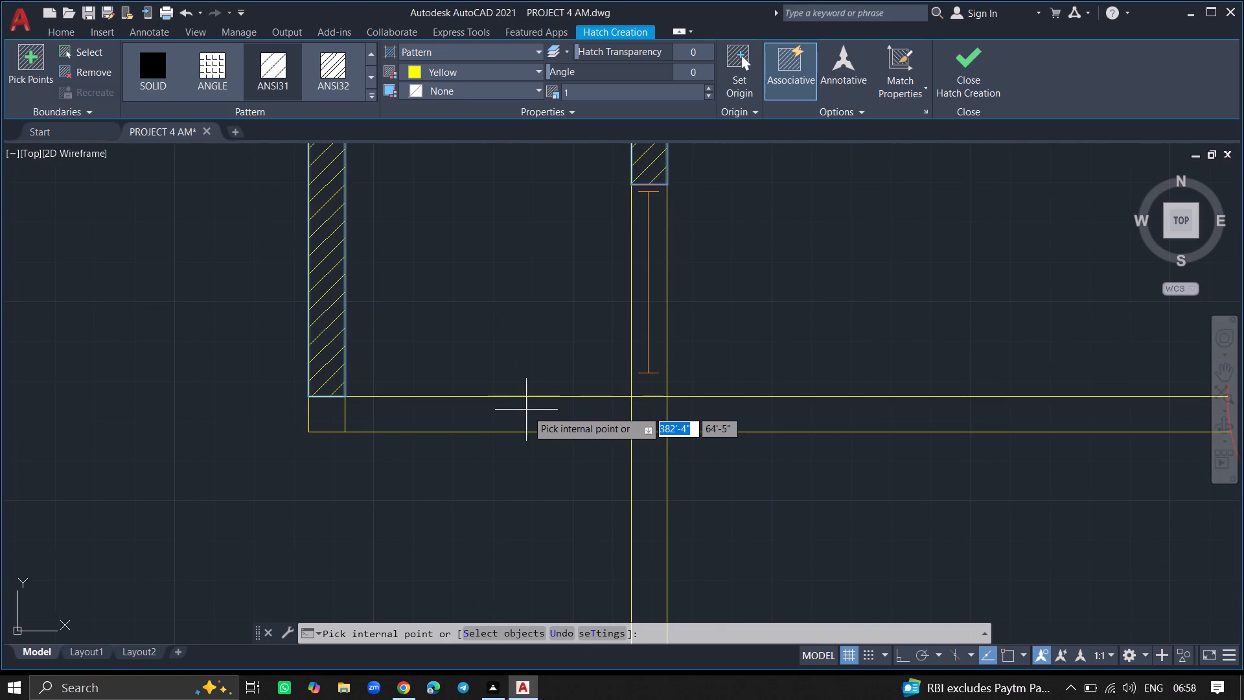
pyautogui.click(528, 410)
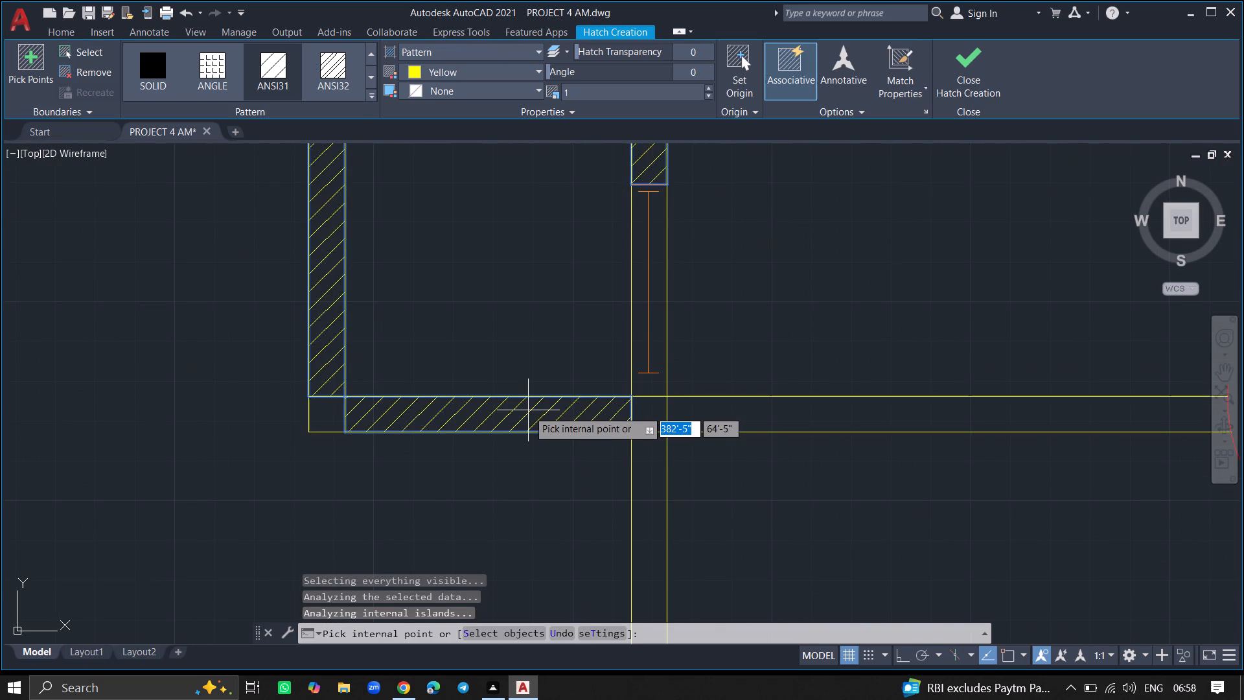
pyautogui.click(319, 419)
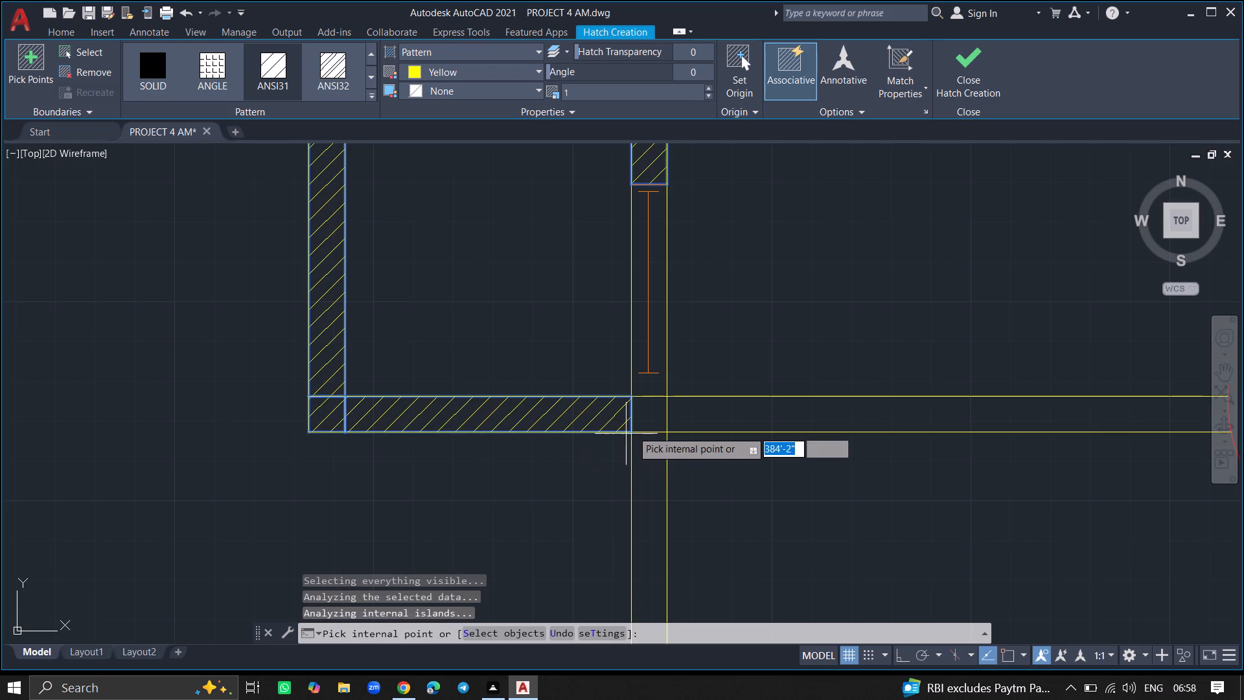
pyautogui.click(643, 415)
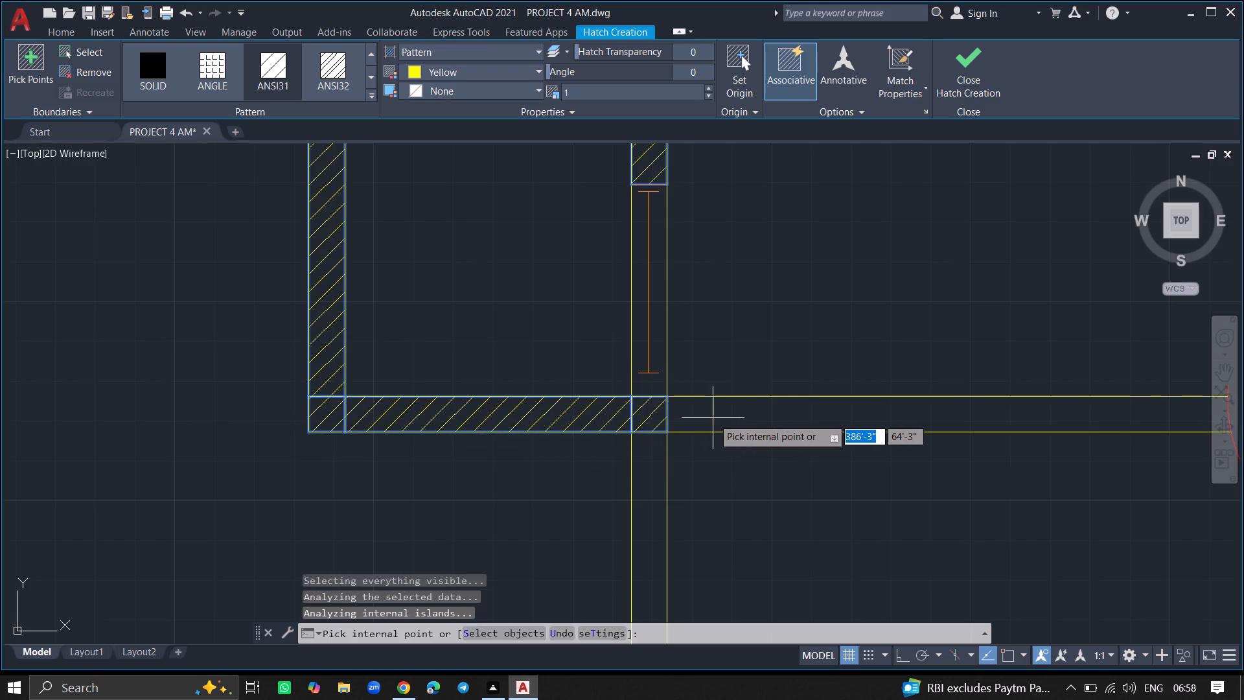
pyautogui.click(713, 418)
# Hatch the upper-left room's left wall, lower wall up to the door, and top wall on both sides of the window, including corner and junctions.
pyautogui.keyDown('ctrl'); pyautogui.scroll(-2, 713, 418); pyautogui.keyUp('ctrl')
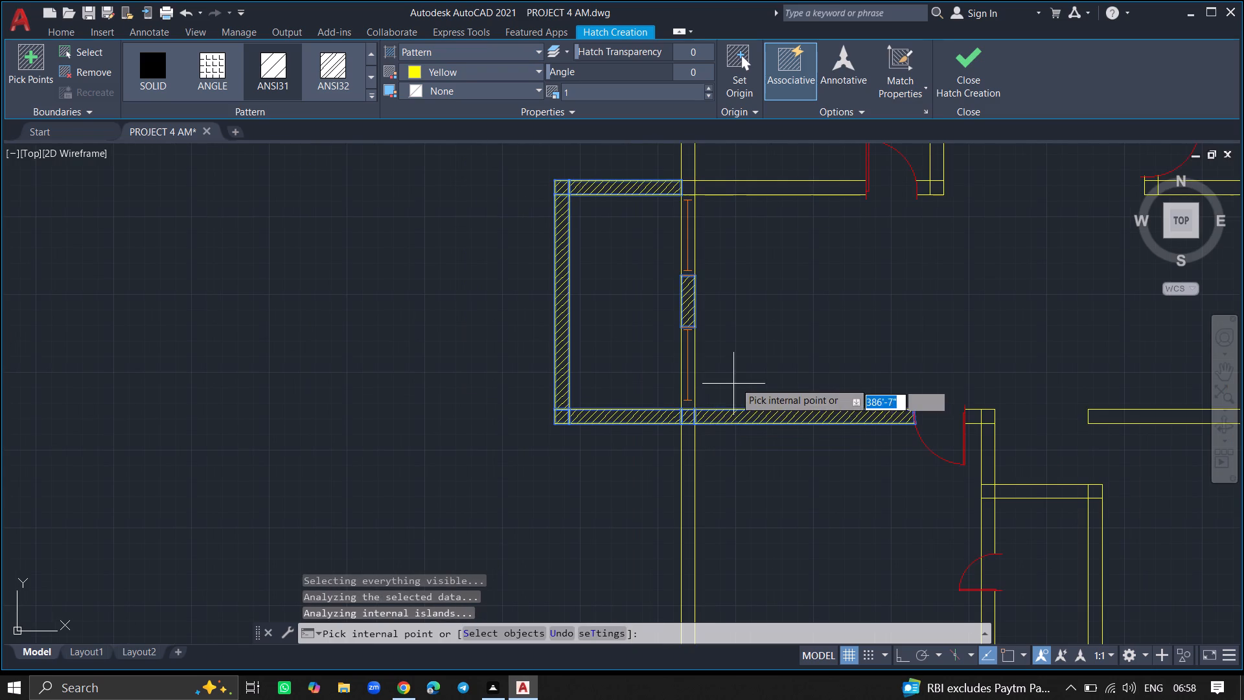
pyautogui.keyDown('ctrl'); pyautogui.scroll(-6, 746, 367); pyautogui.keyUp('ctrl')
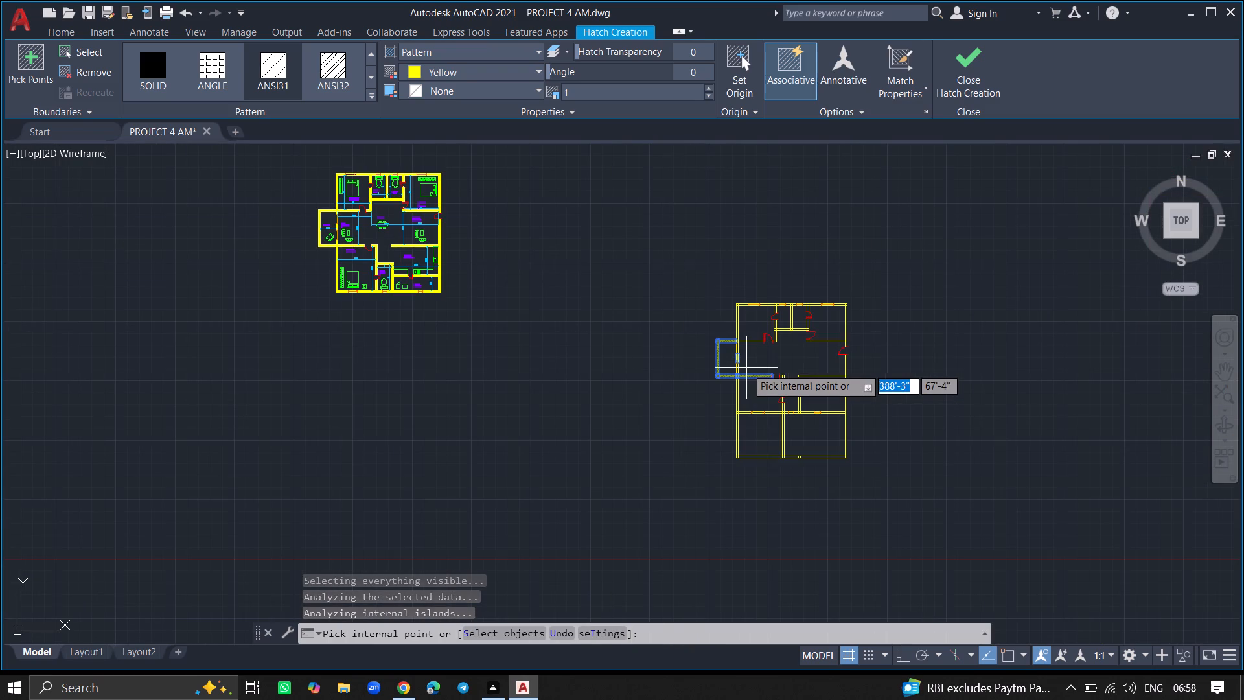
pyautogui.keyDown('ctrl'); pyautogui.scroll(5, 753, 324); pyautogui.keyUp('ctrl')
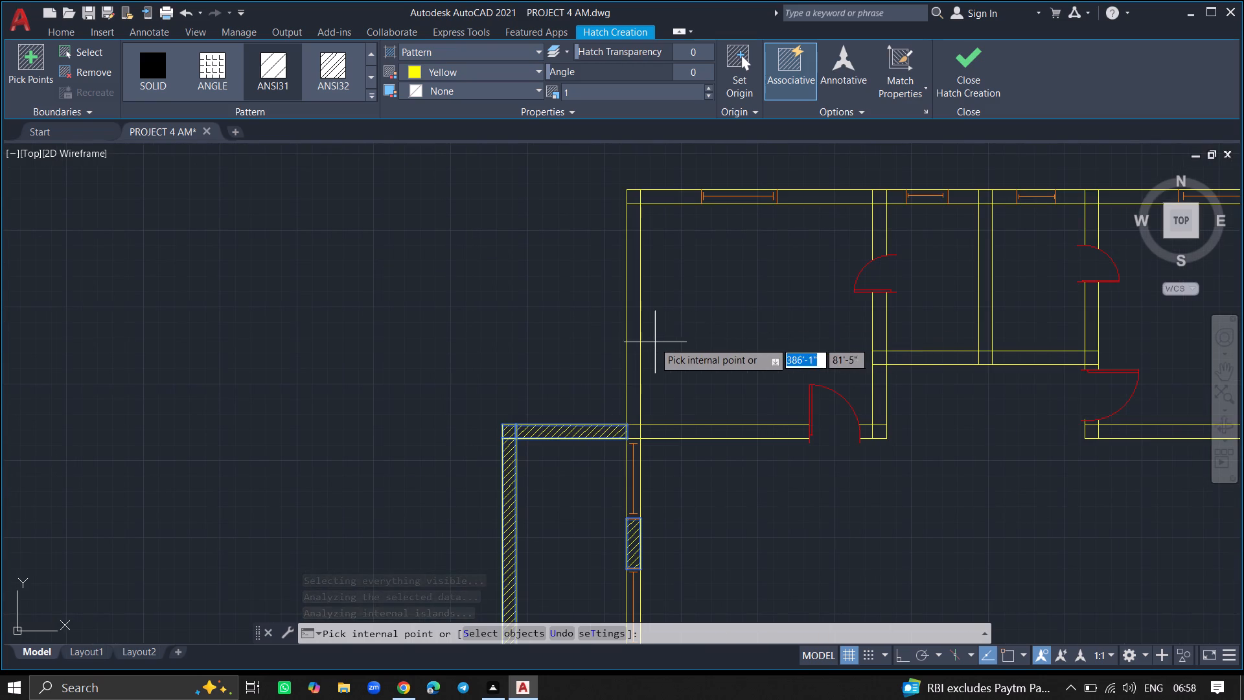
pyautogui.click(632, 332)
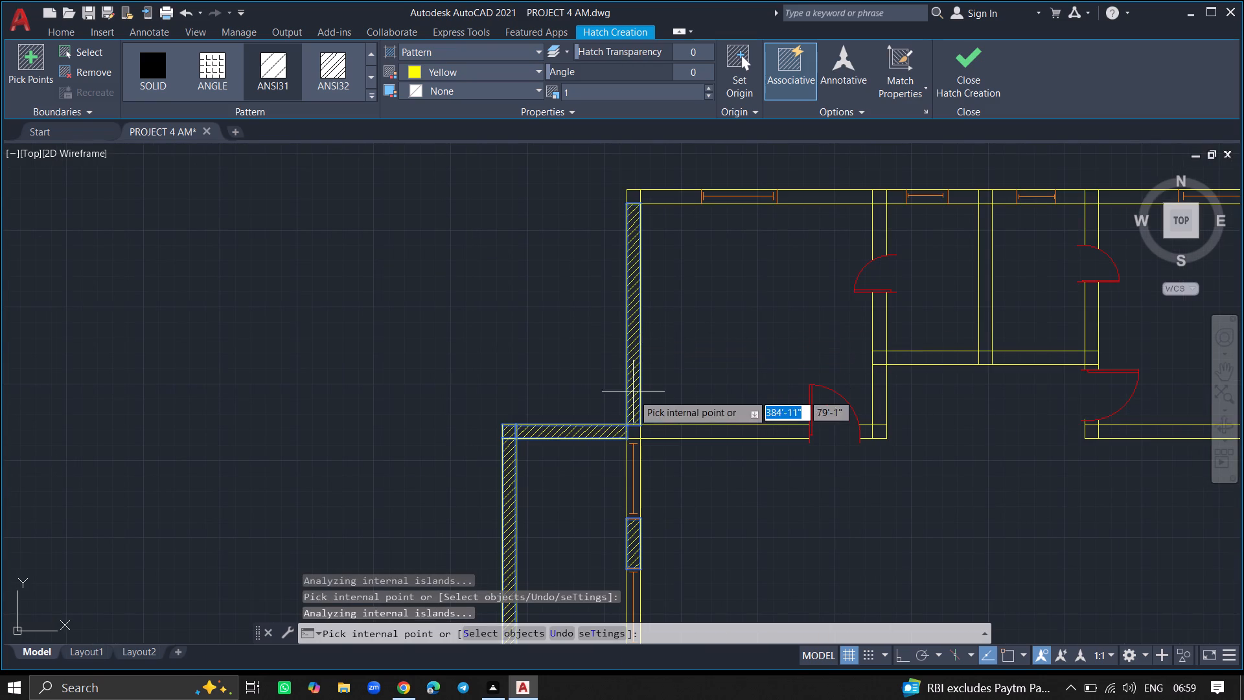
pyautogui.click(633, 433)
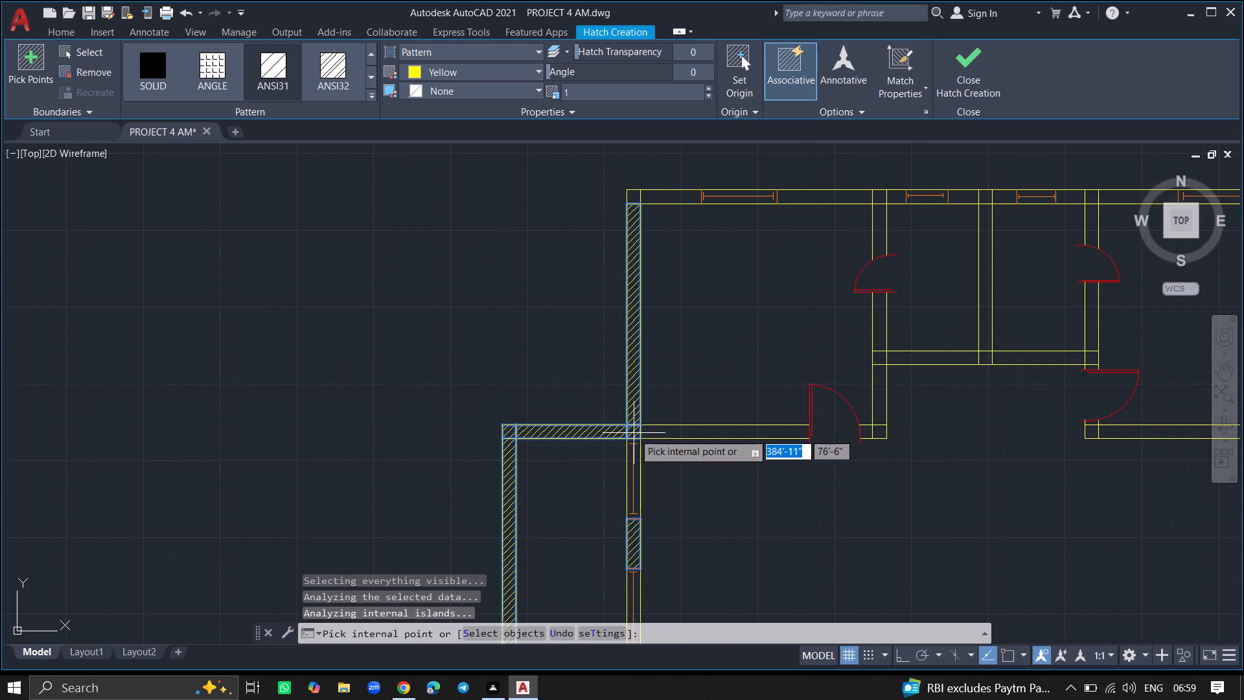
pyautogui.click(663, 430)
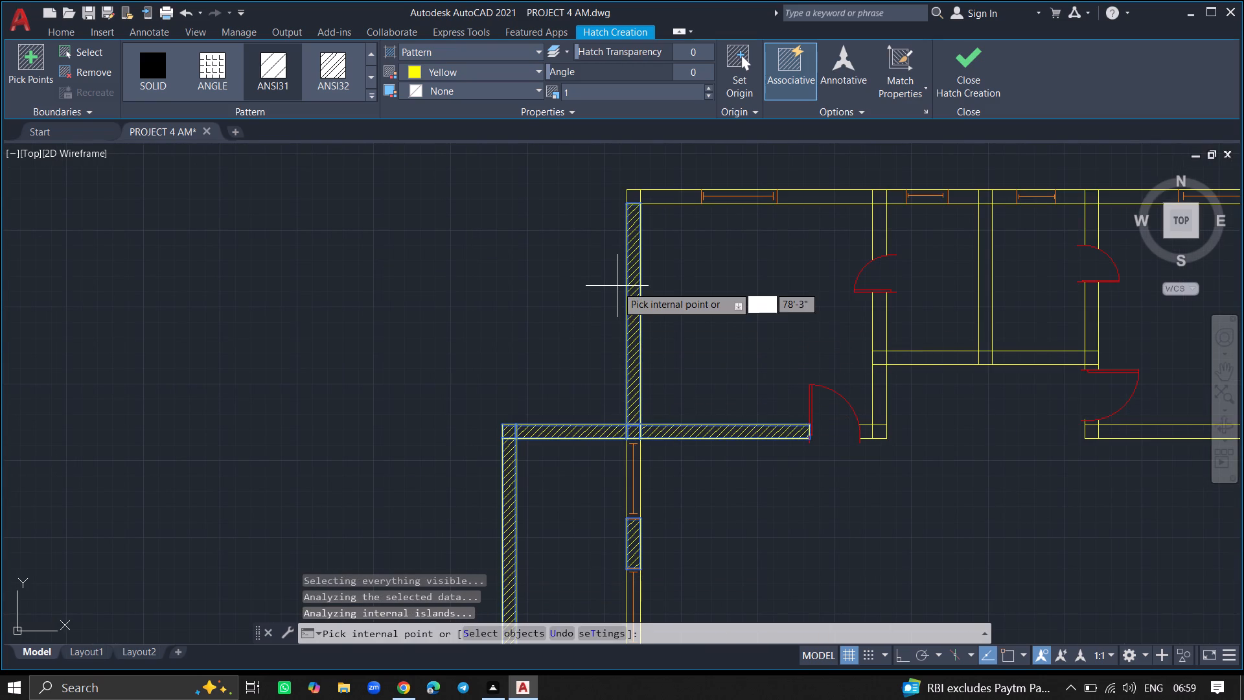
pyautogui.click(634, 199)
pyautogui.click(646, 195)
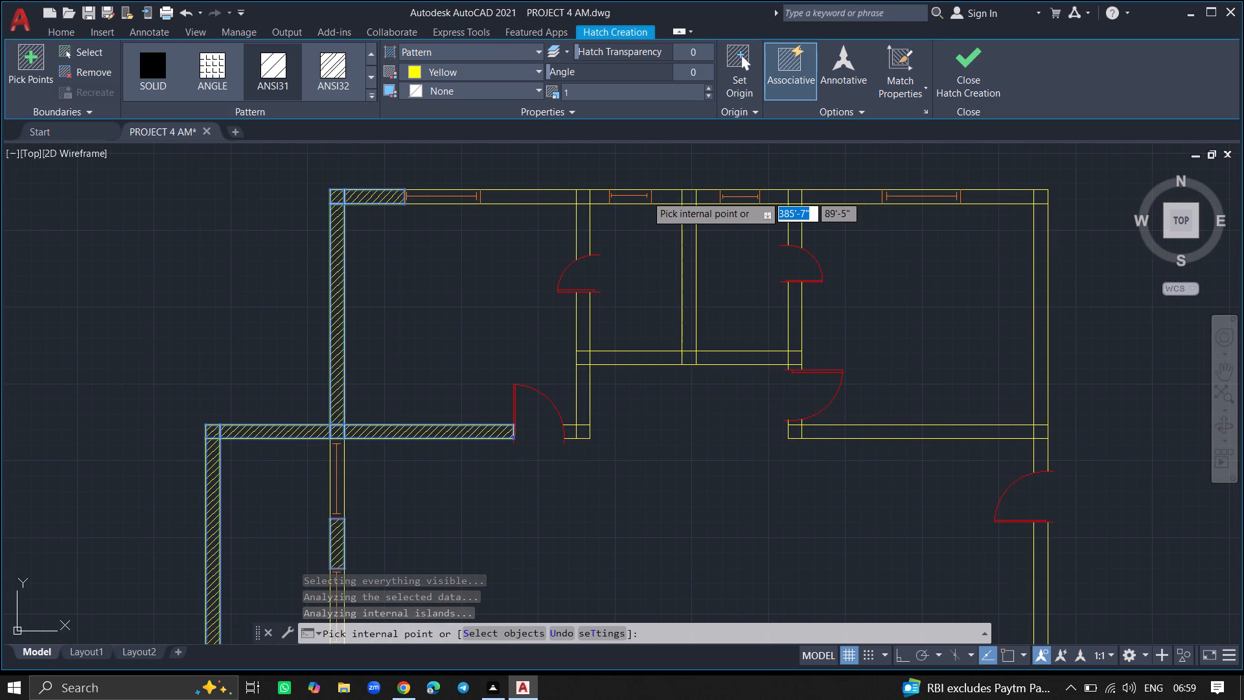
pyautogui.click(557, 198)
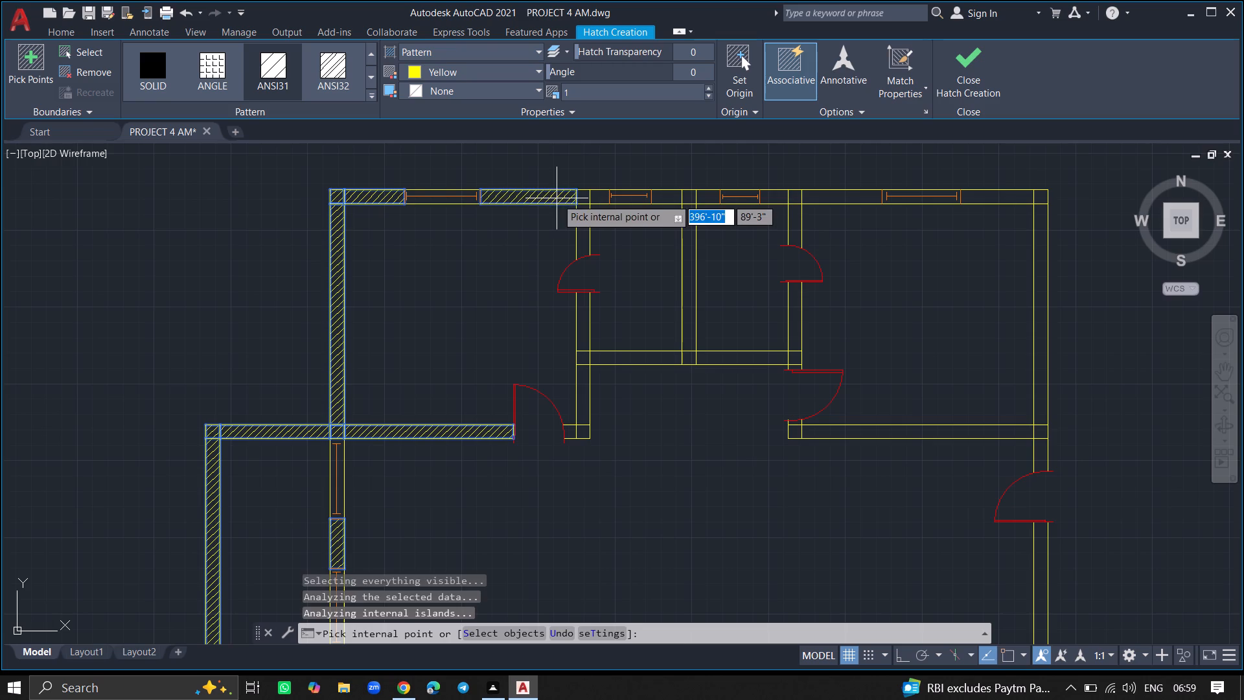
pyautogui.click(578, 199)
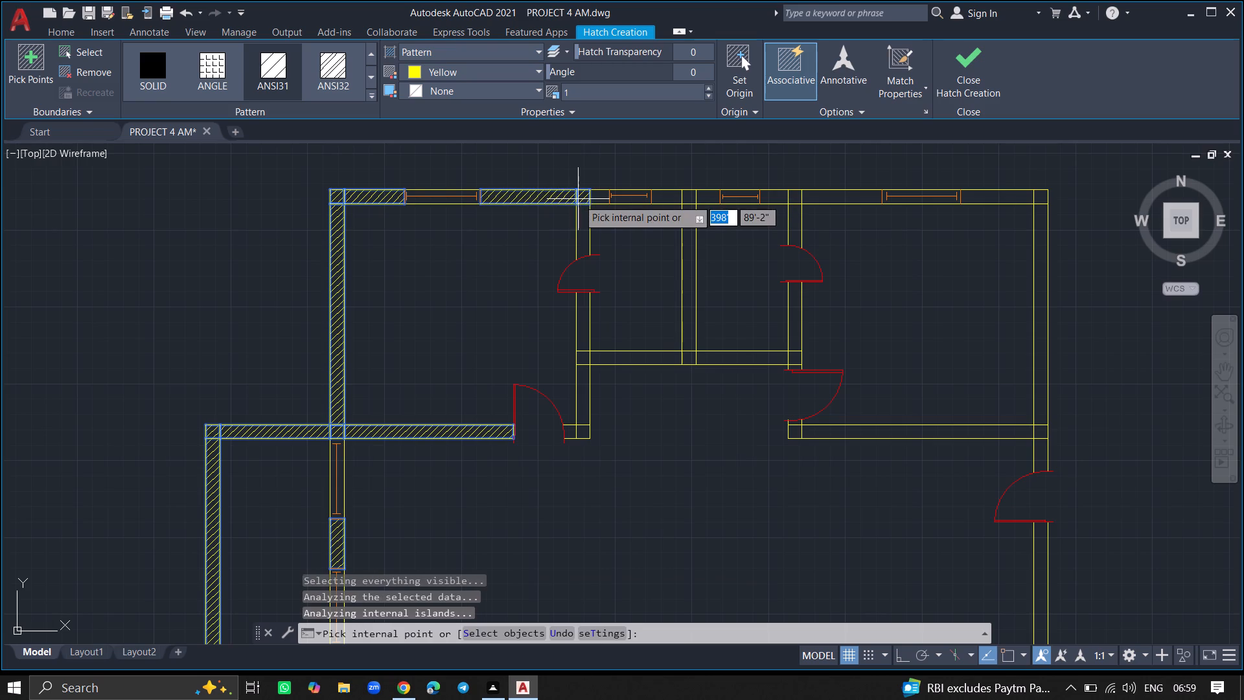
# Hatch the upper-left room's right wall above and below its door, down to the end junction and the short stub beside the lower door.
pyautogui.click(581, 221)
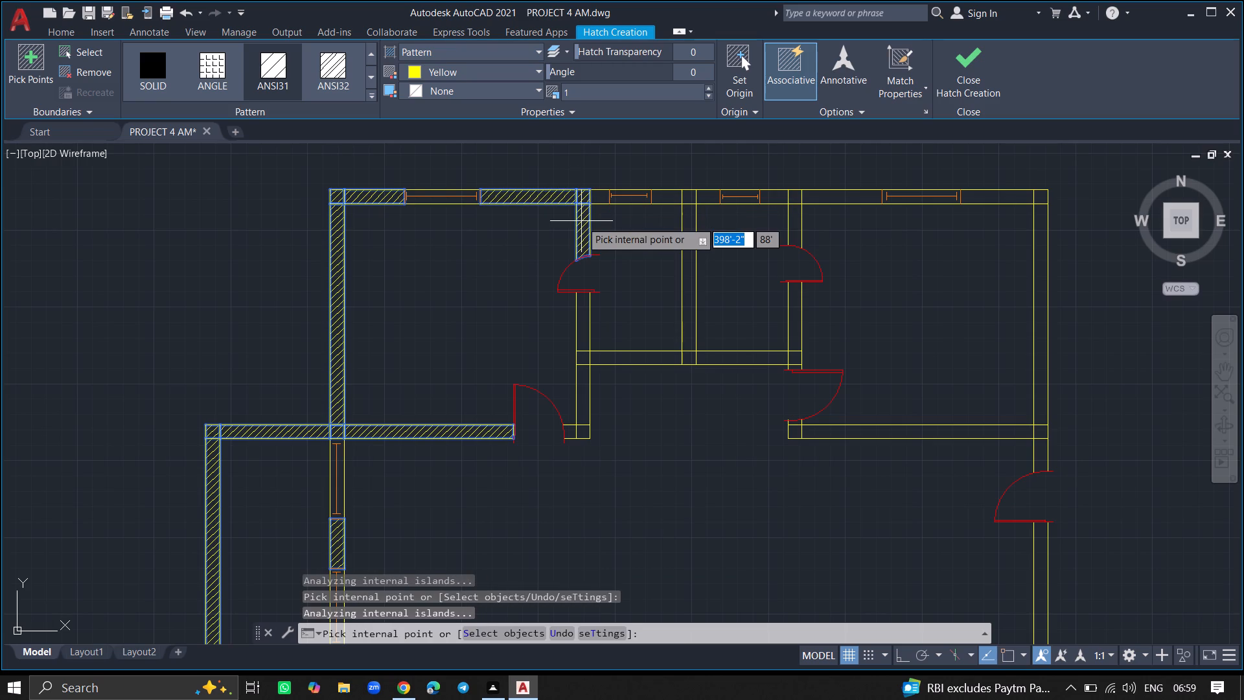
pyautogui.click(582, 323)
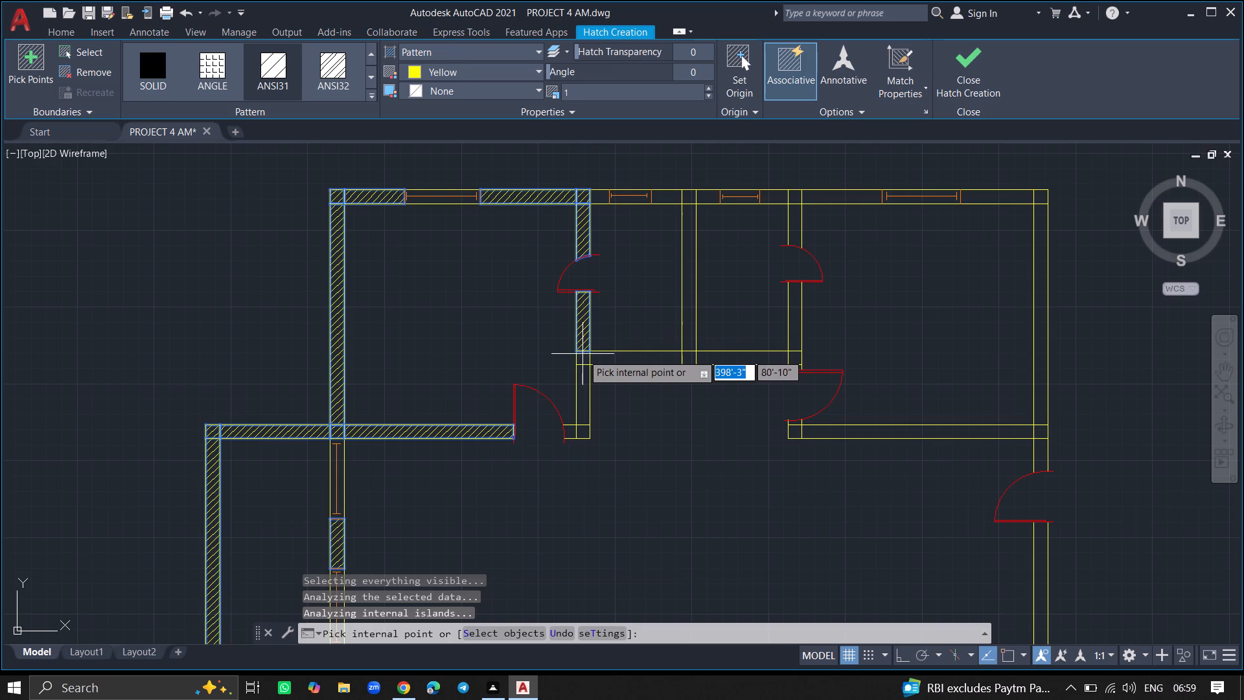
pyautogui.click(582, 354)
pyautogui.click(581, 384)
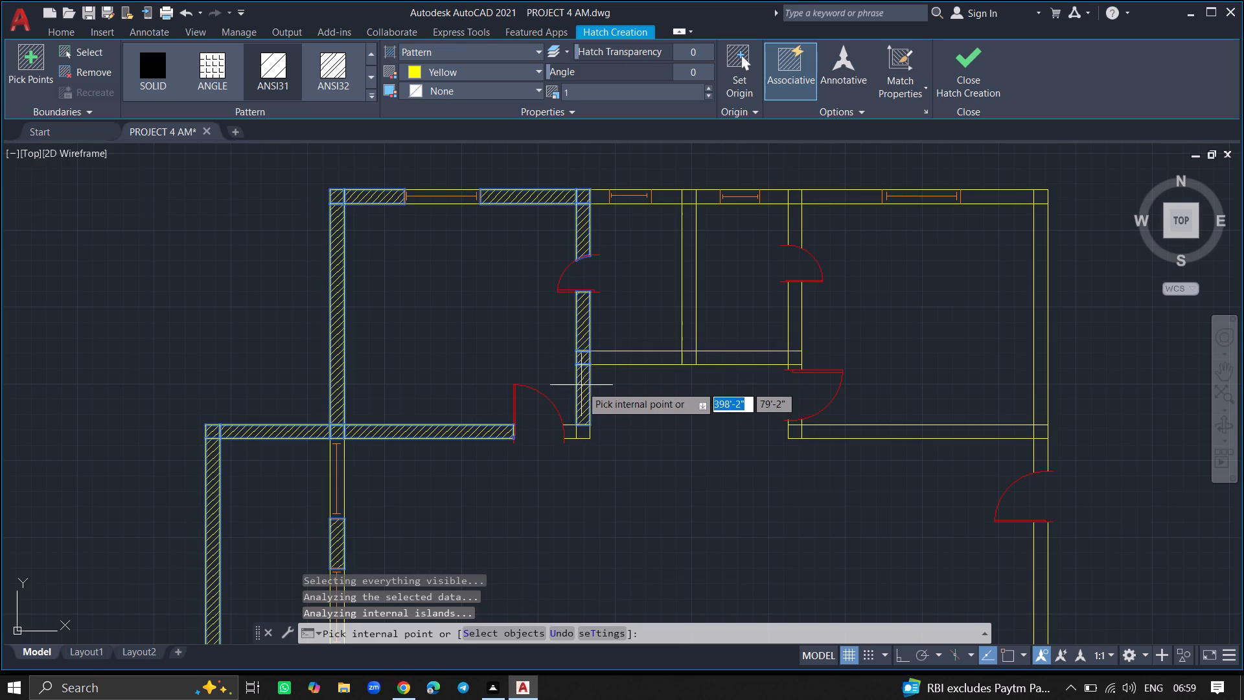
pyautogui.click(578, 432)
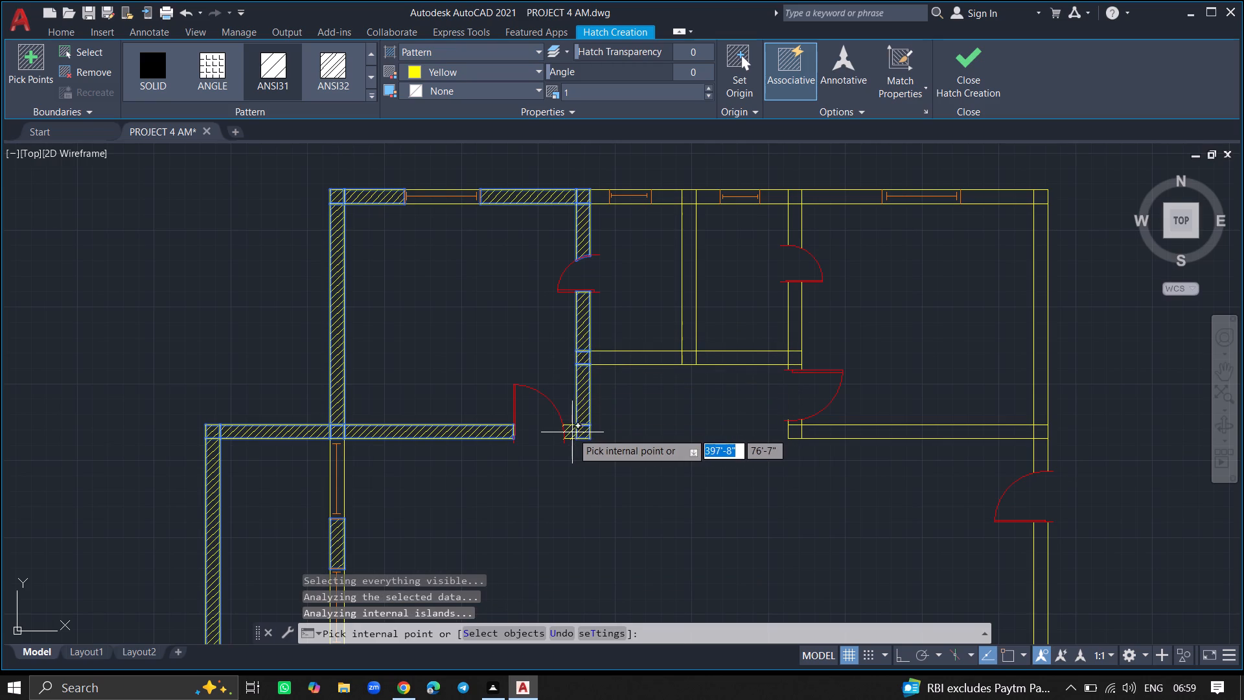
pyautogui.click(571, 432)
# Hatch the first small upper room's lower wall, the partition between the small rooms with its junctions, and the top wall on both sides of the window.
pyautogui.click(617, 358)
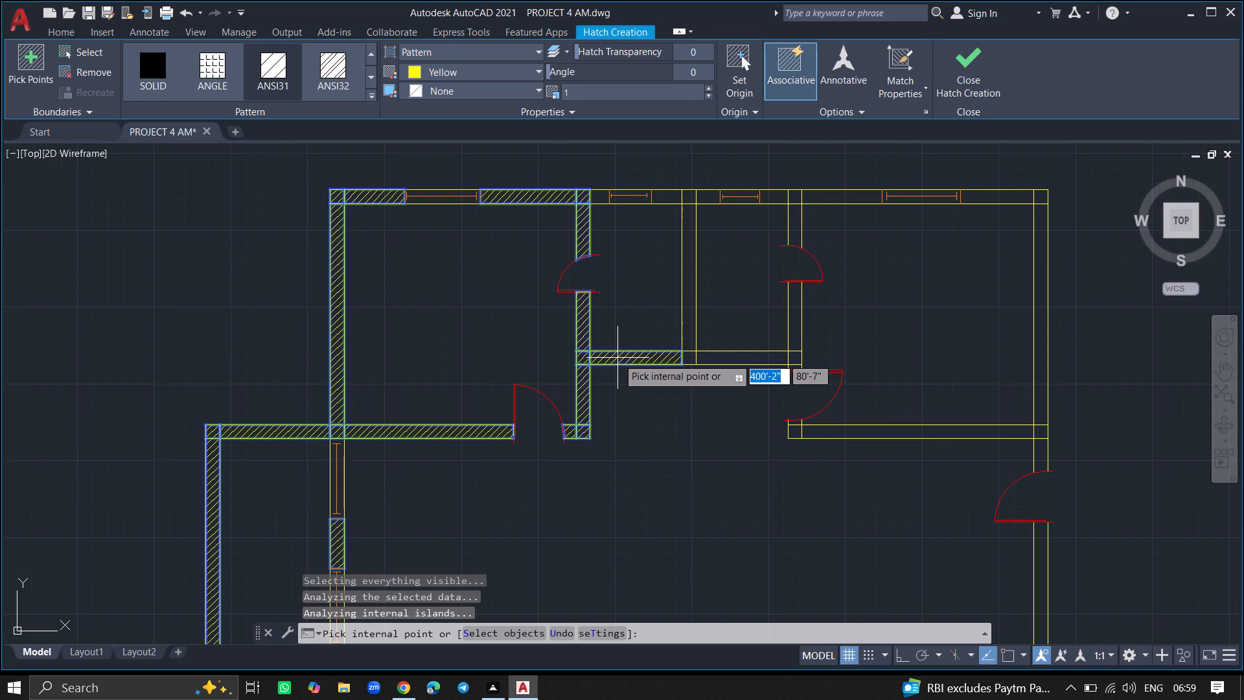
pyautogui.click(685, 359)
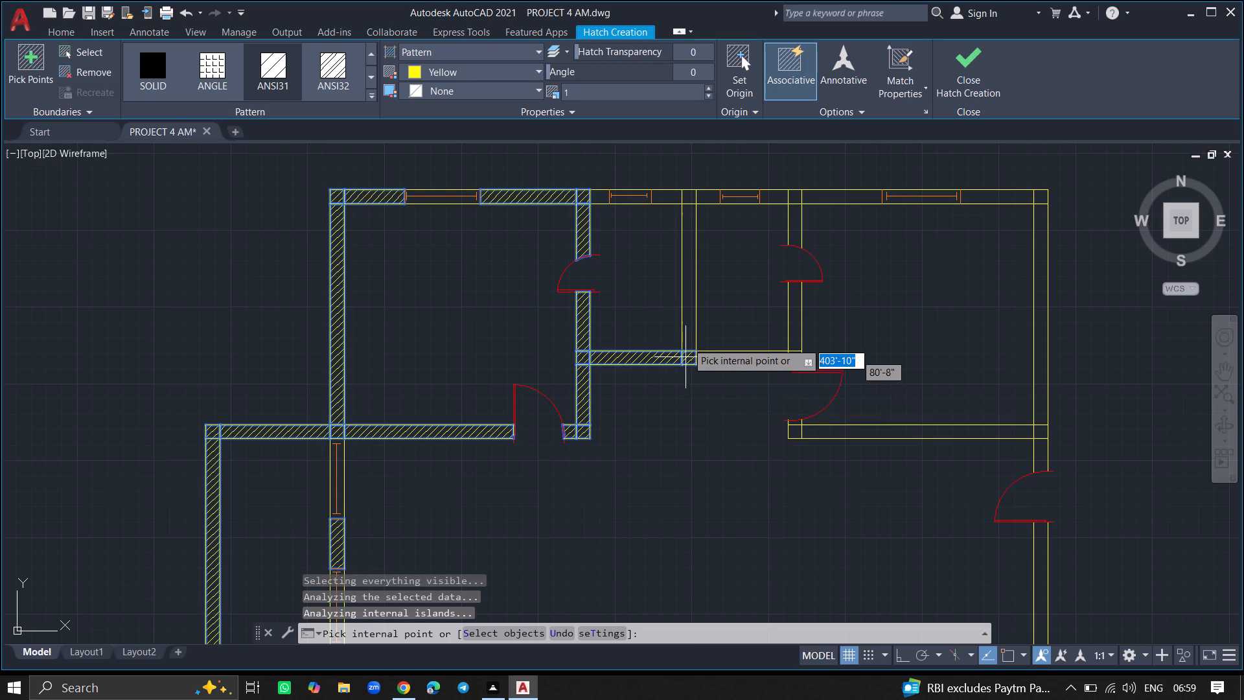
pyautogui.click(687, 332)
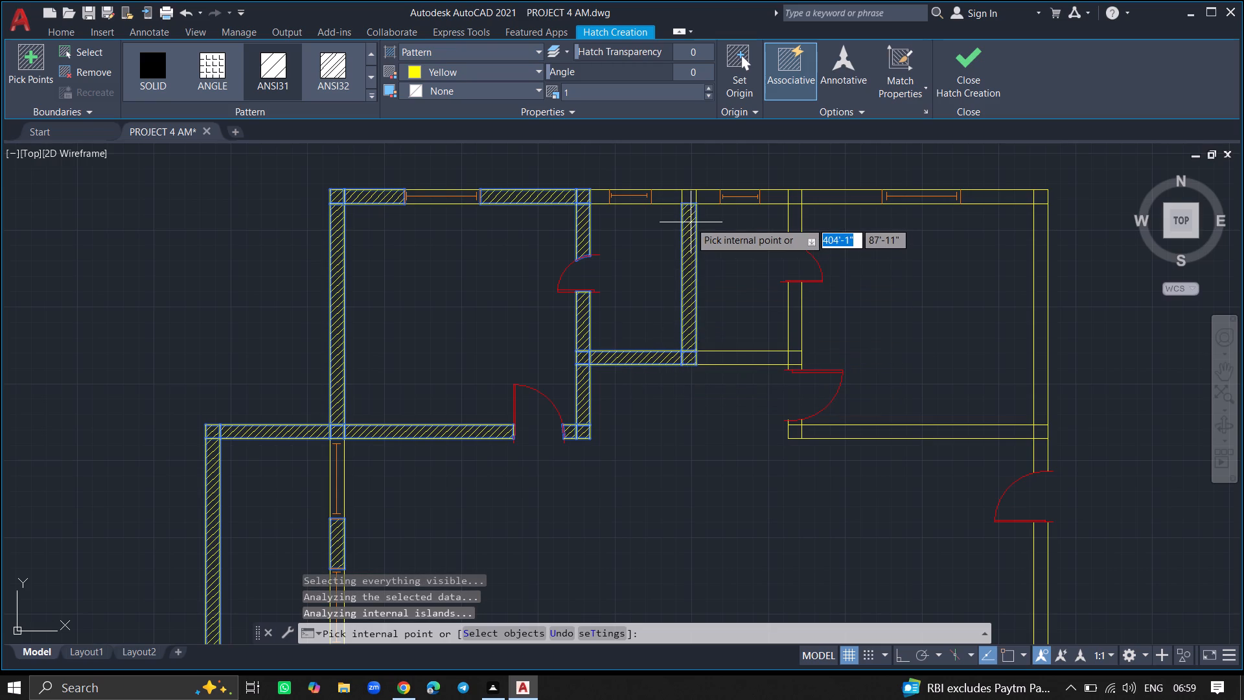
pyautogui.click(685, 199)
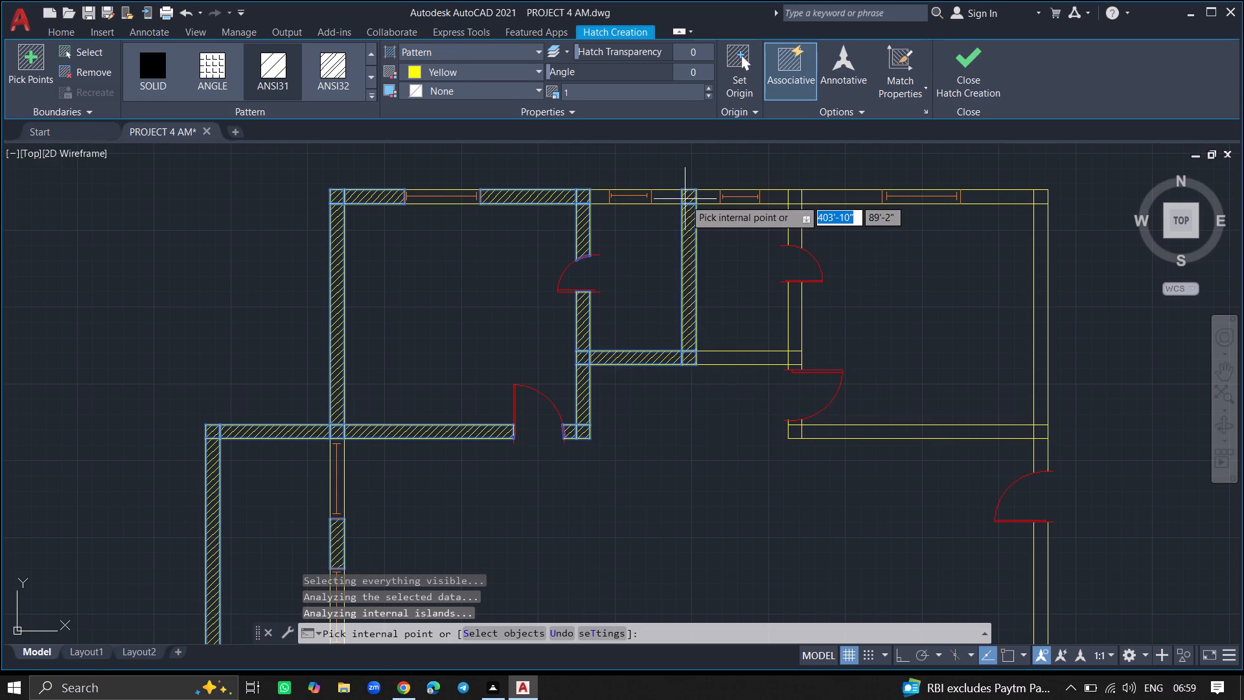
pyautogui.click(678, 199)
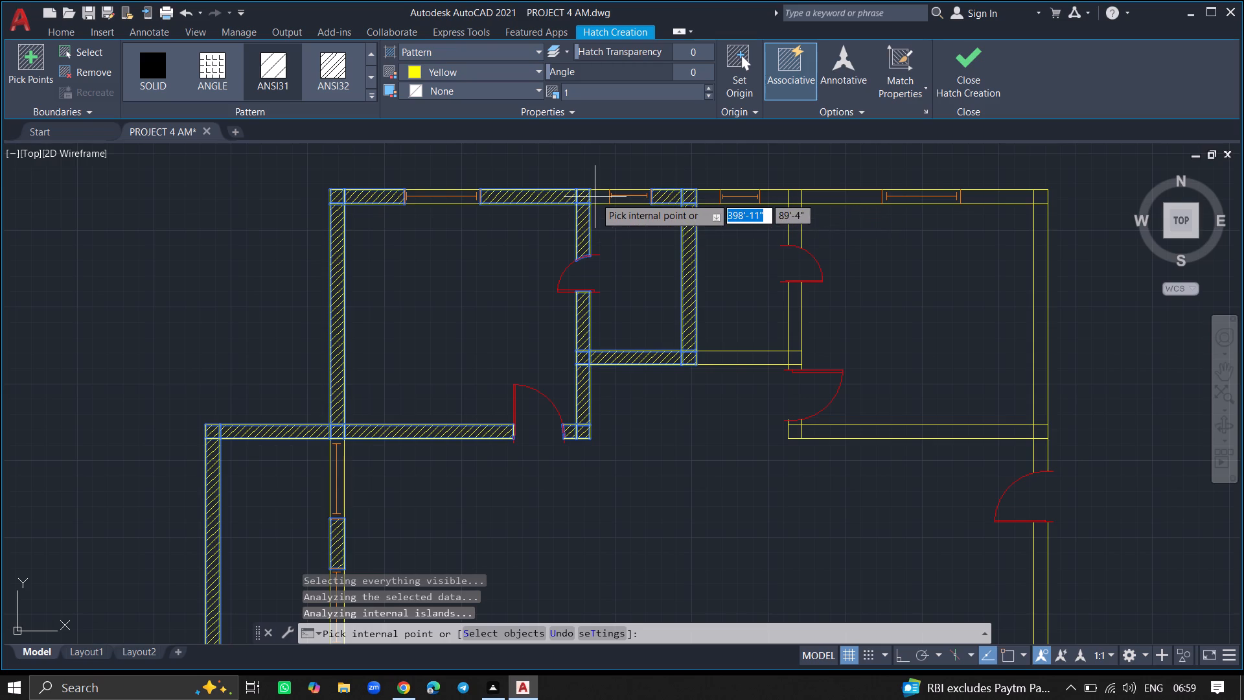
pyautogui.click(595, 196)
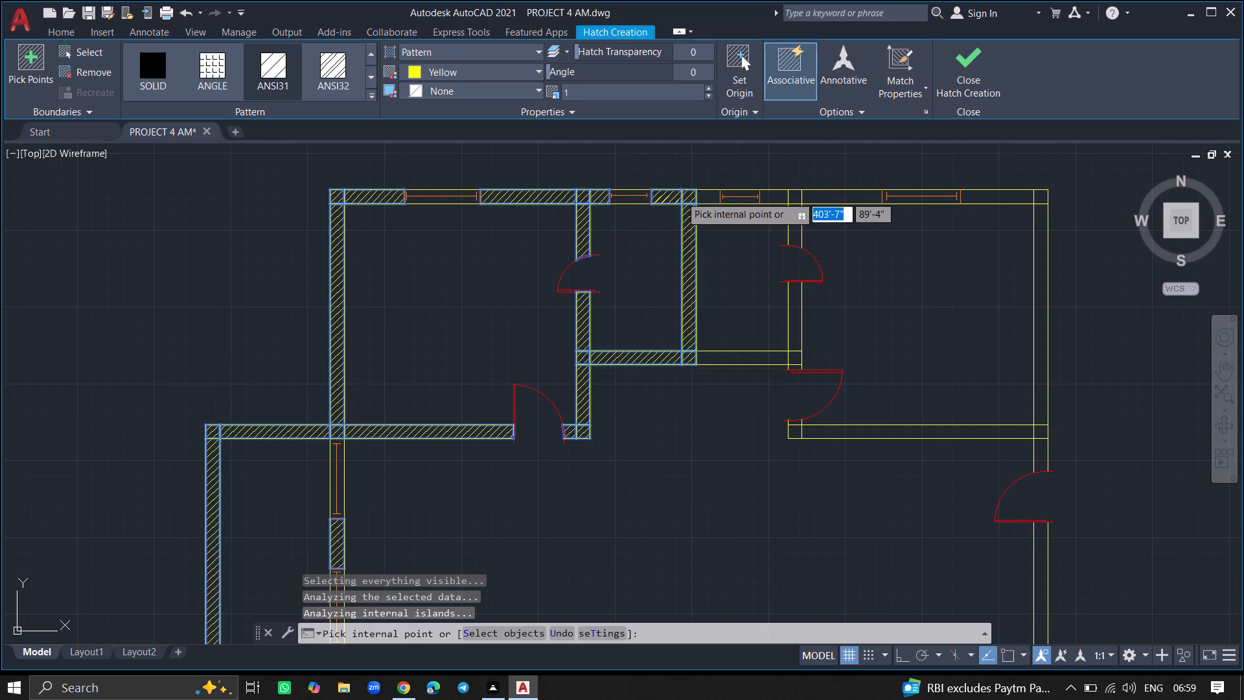
# Hatch the second small upper room's top wall around its window, lower wall, and right wall above and below the door, including junctions.
pyautogui.click(551, 198)
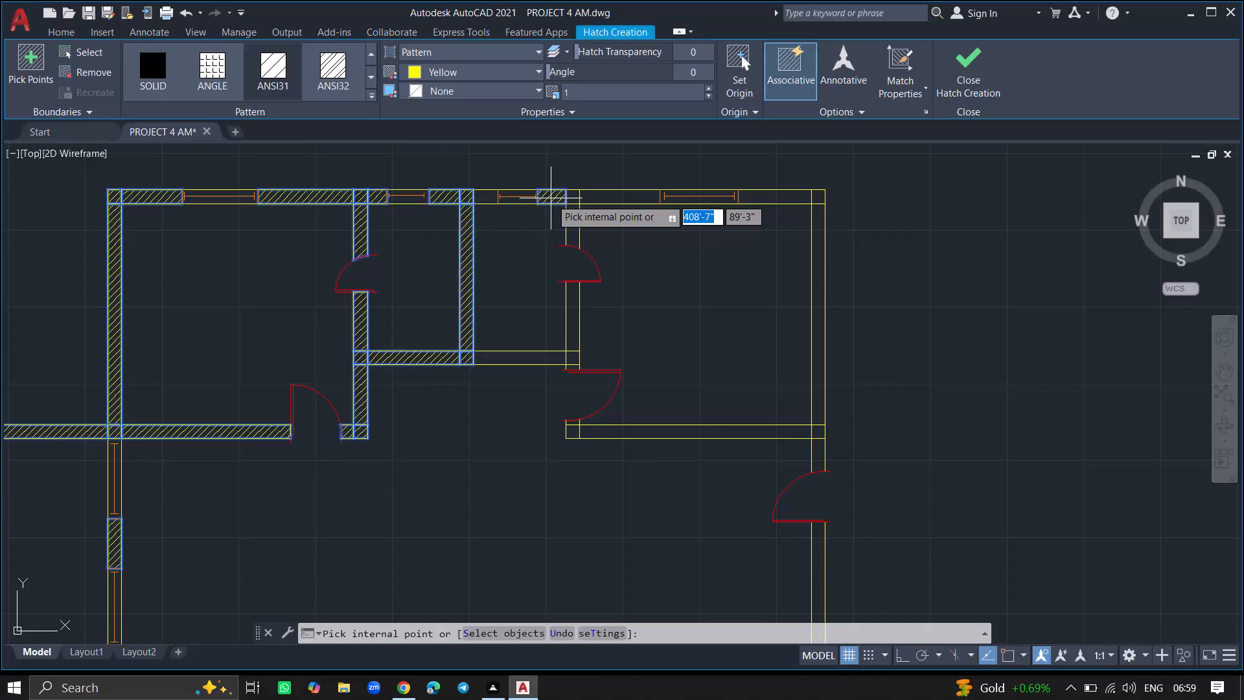
pyautogui.click(483, 202)
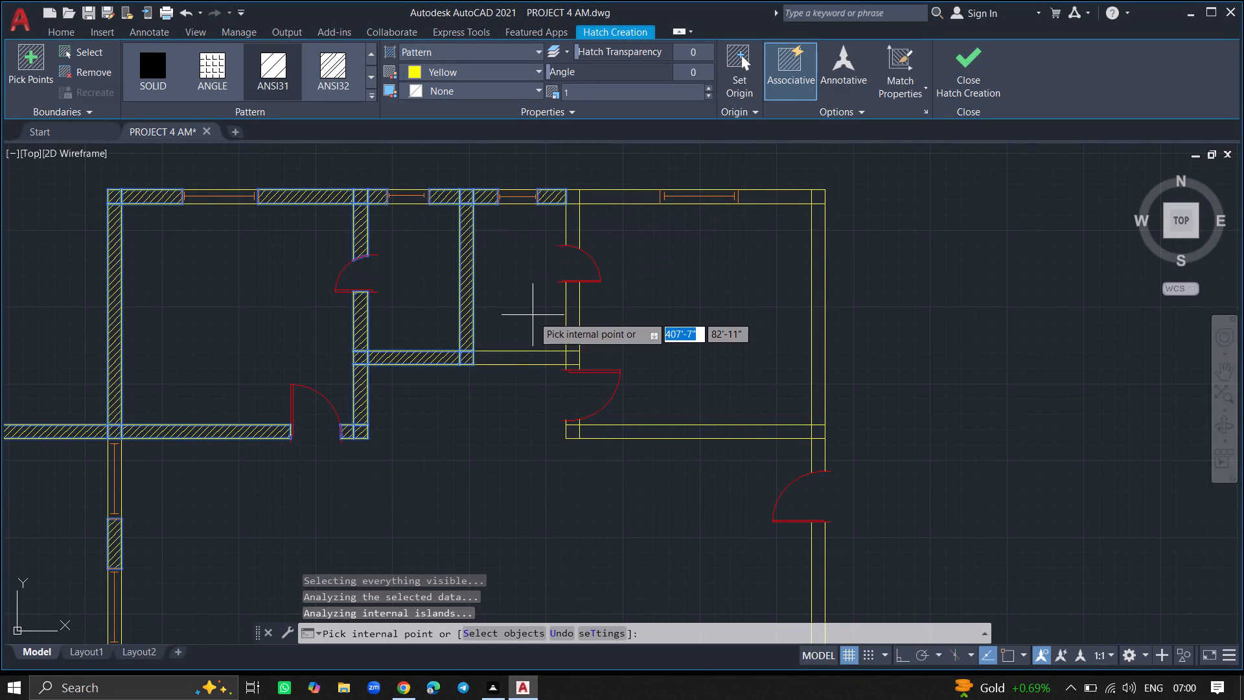
pyautogui.click(514, 362)
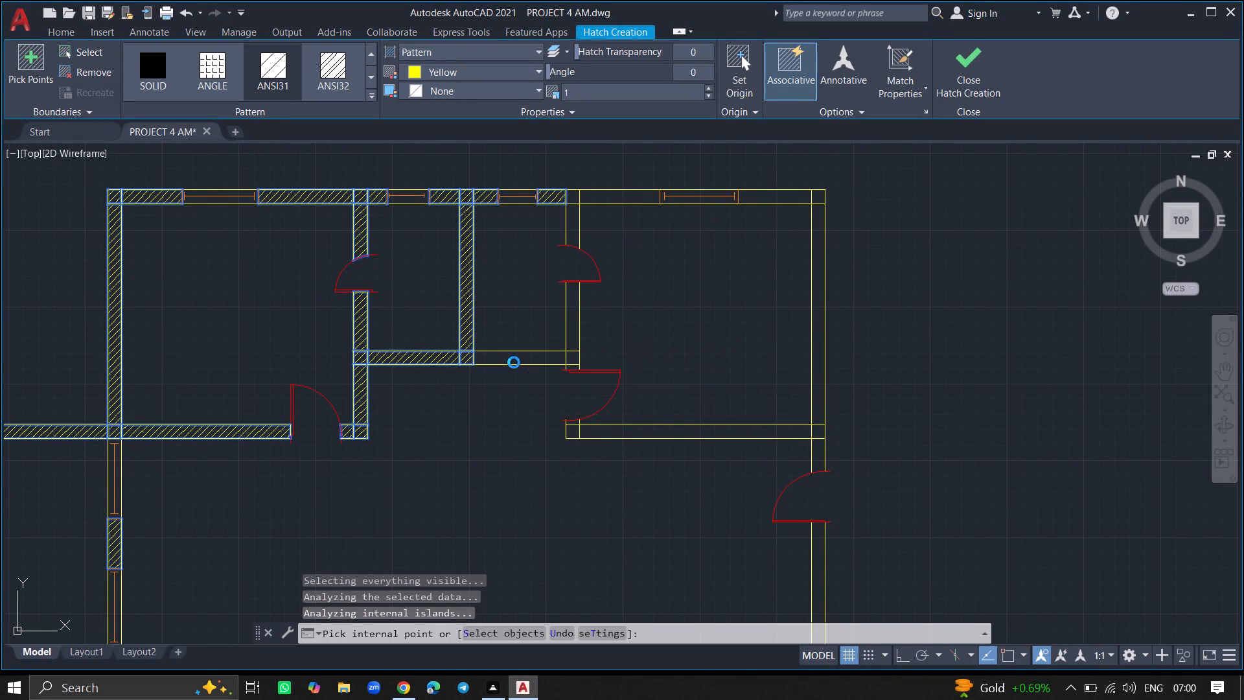
pyautogui.click(572, 357)
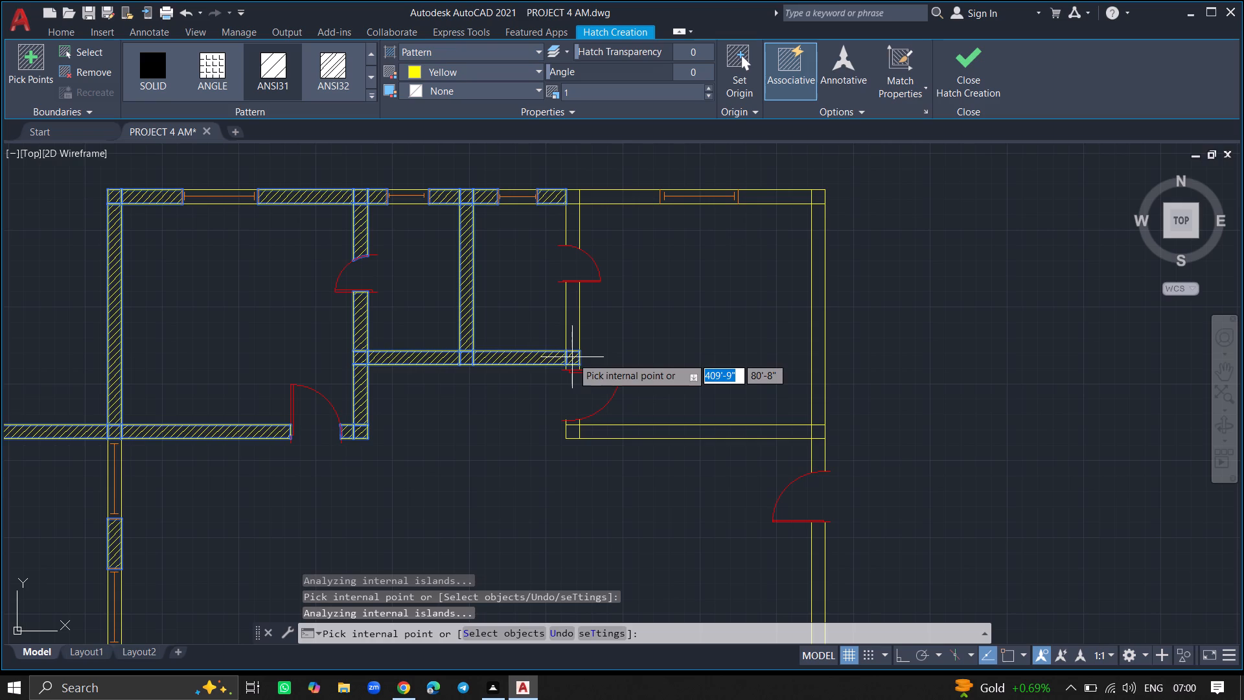
pyautogui.click(573, 336)
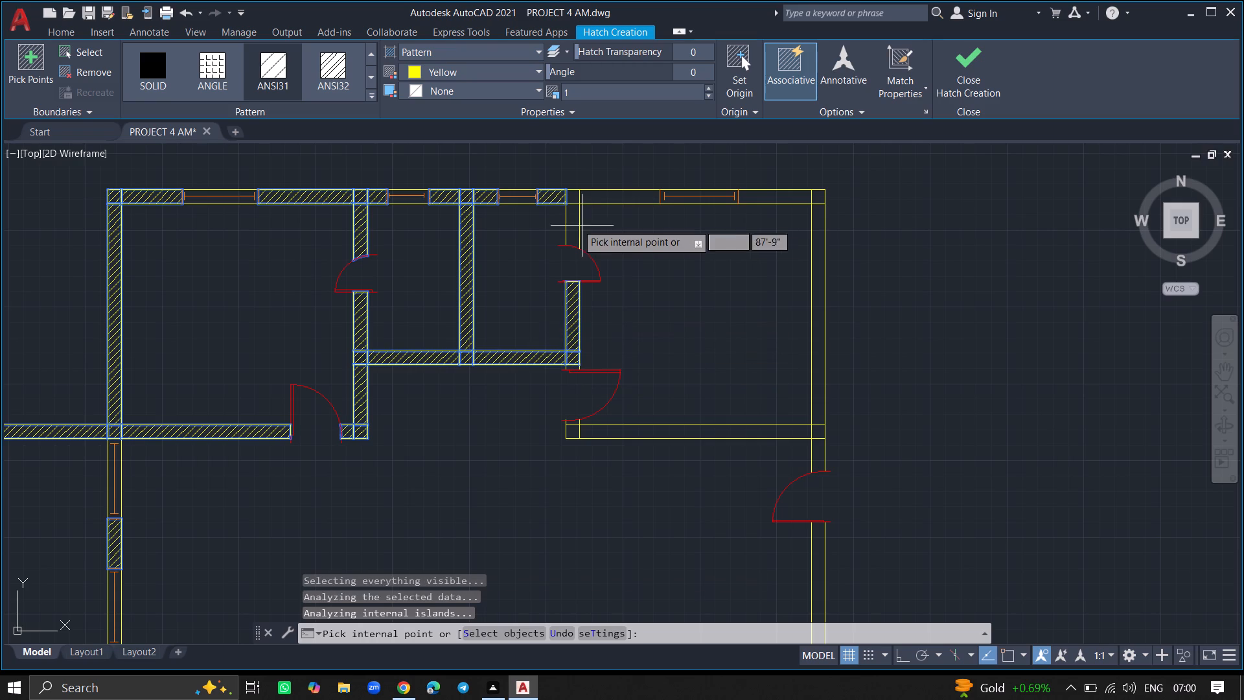
pyautogui.click(568, 221)
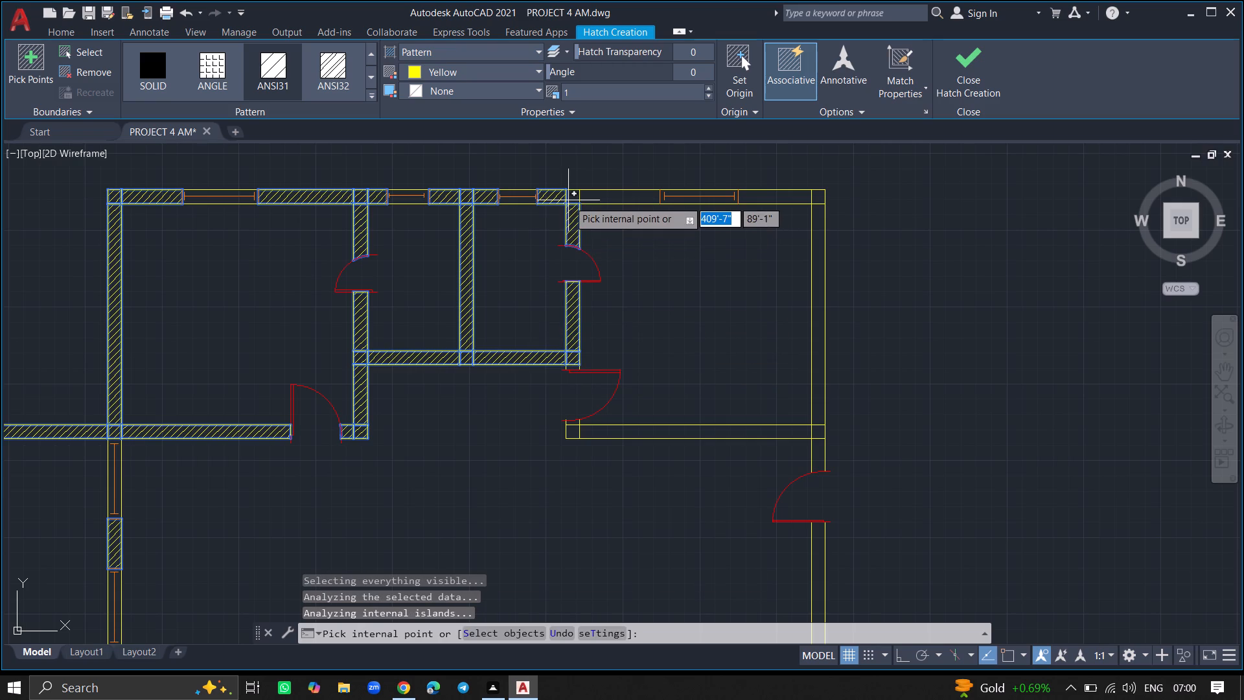
pyautogui.click(568, 200)
# Hatch the upper-right room's top wall around its window, right wall and lower wall with corner and junctions, plus the outer-wall piece above the lower door.
pyautogui.click(600, 194)
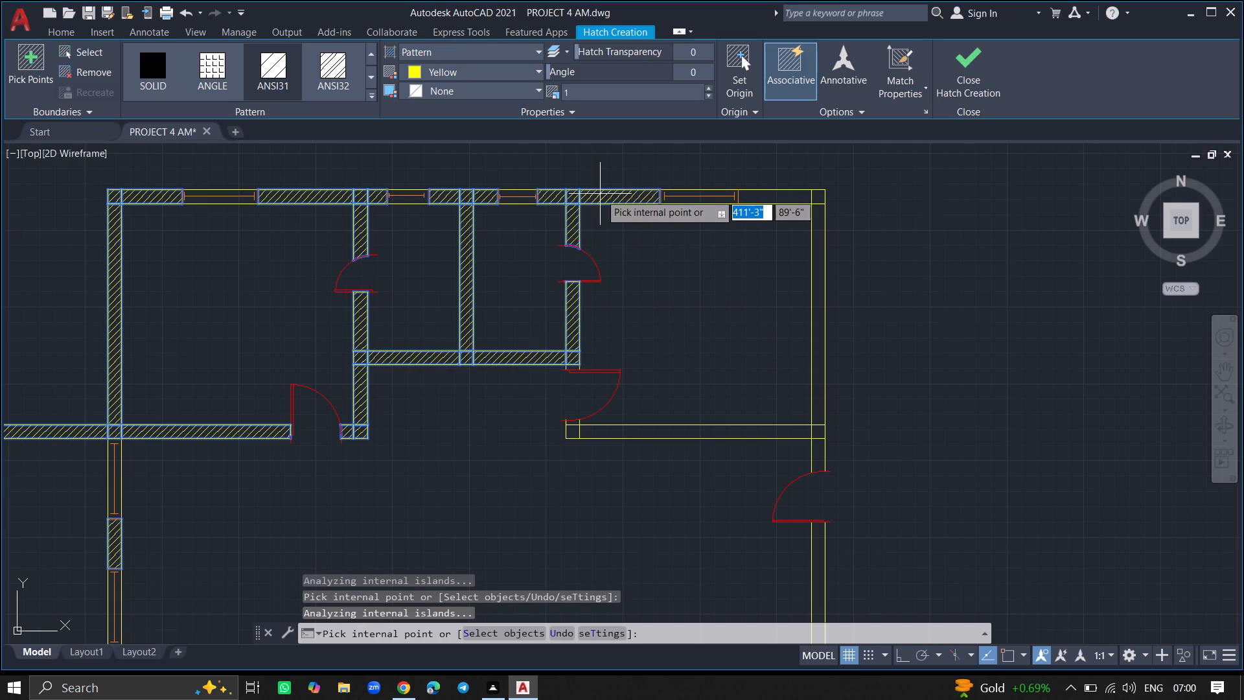
pyautogui.click(754, 194)
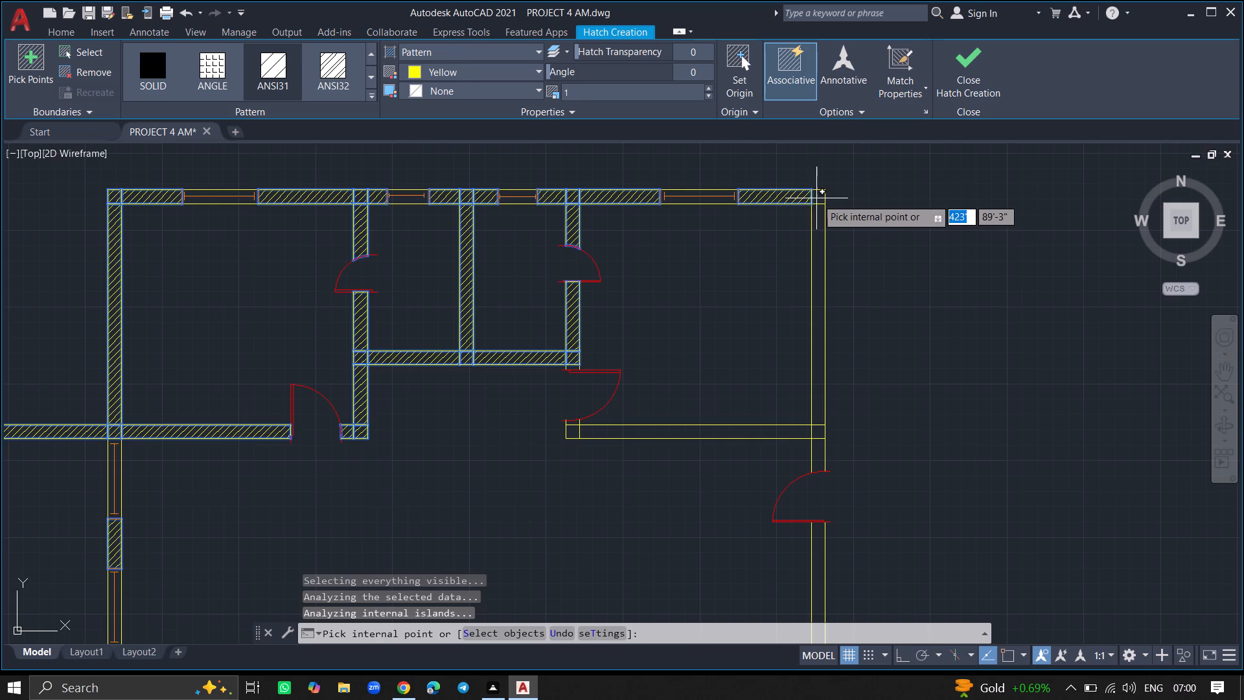
pyautogui.click(816, 198)
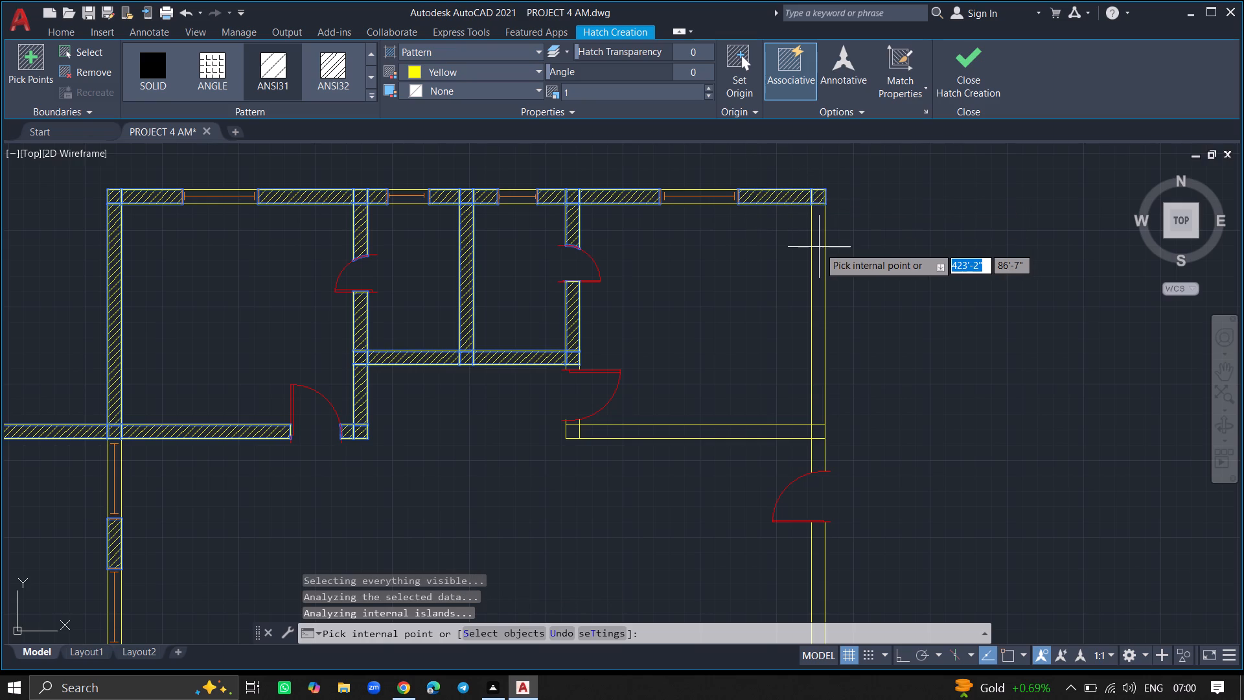
pyautogui.click(819, 247)
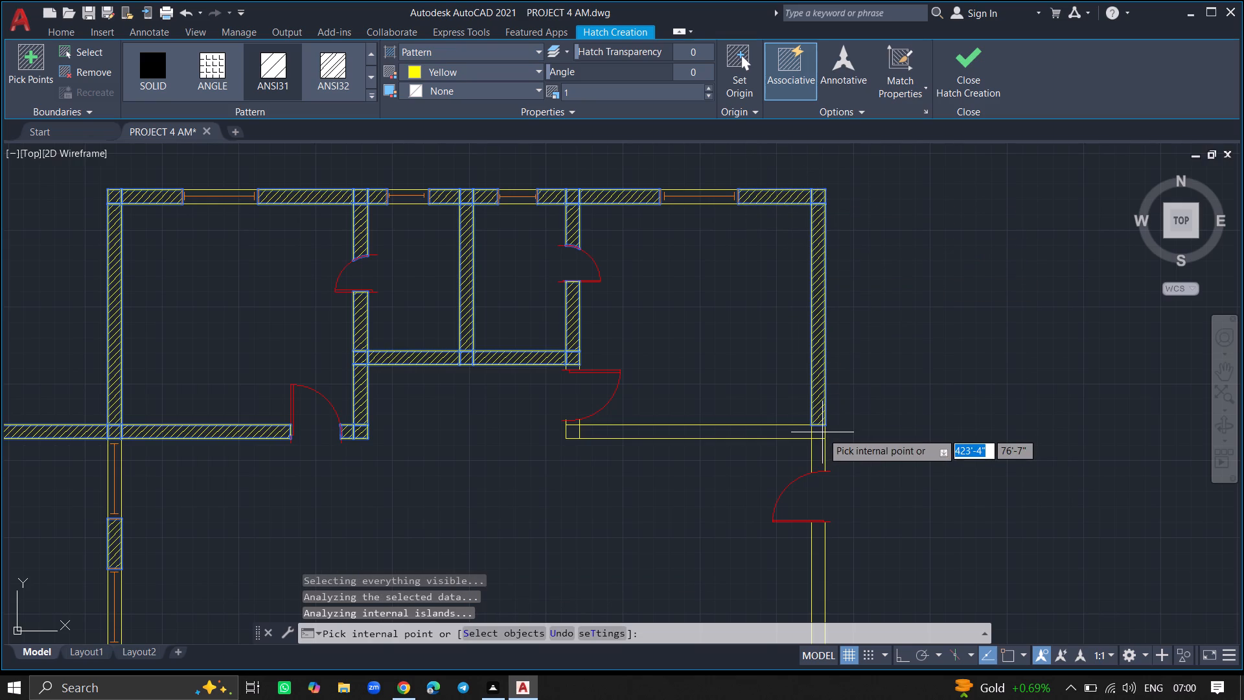
pyautogui.click(816, 430)
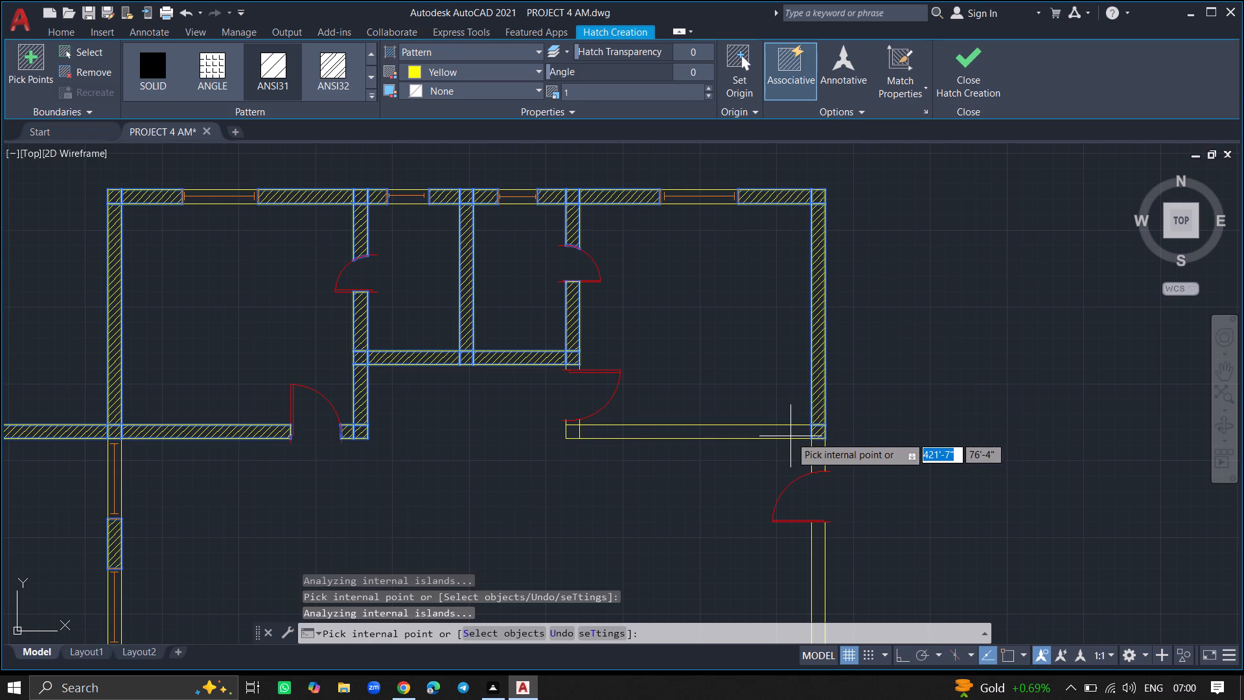
pyautogui.click(790, 436)
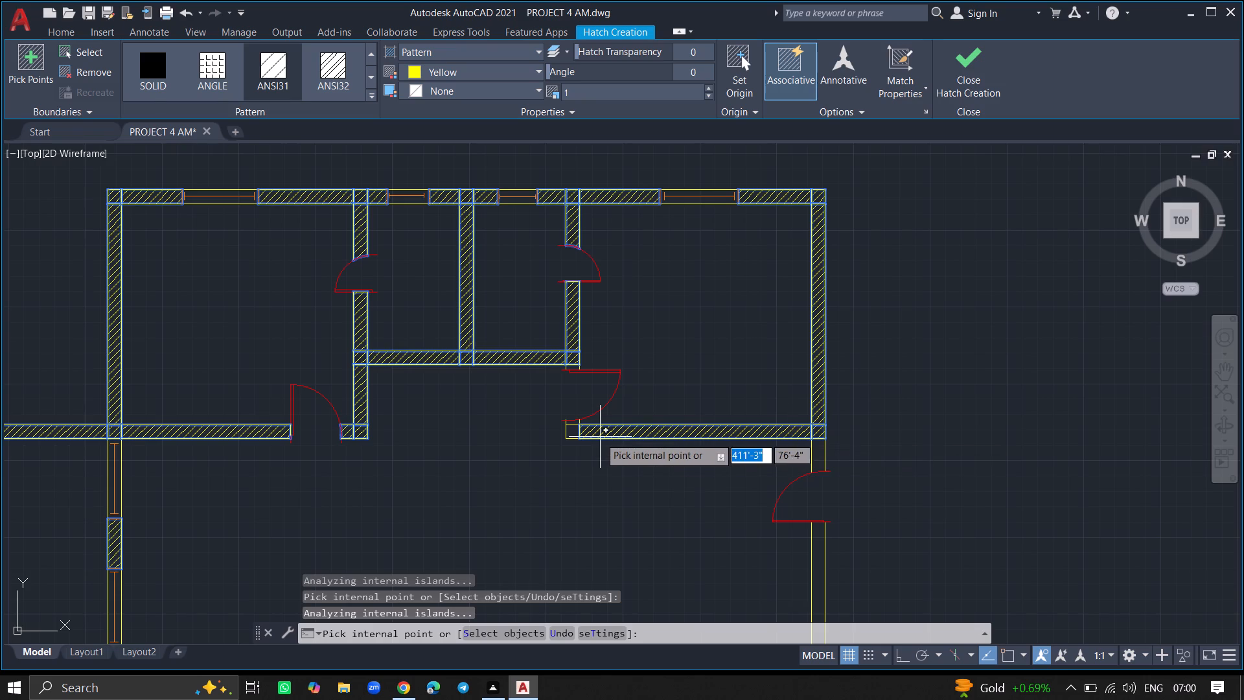
pyautogui.click(574, 430)
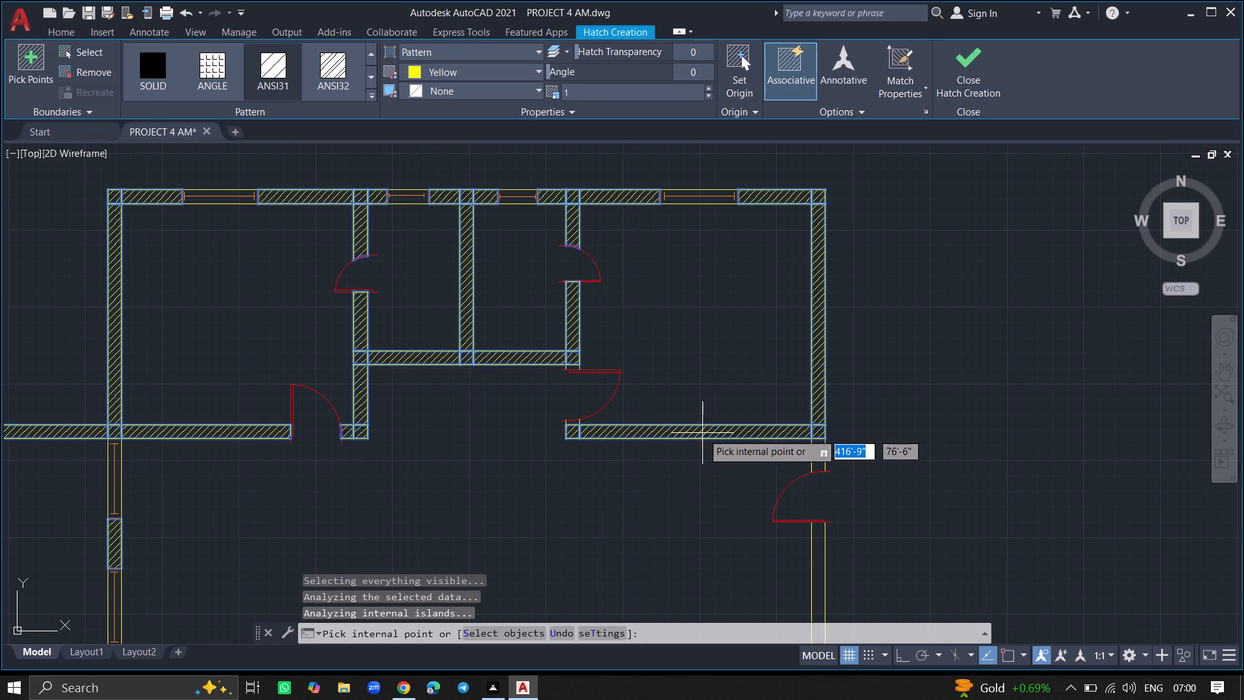
pyautogui.click(817, 447)
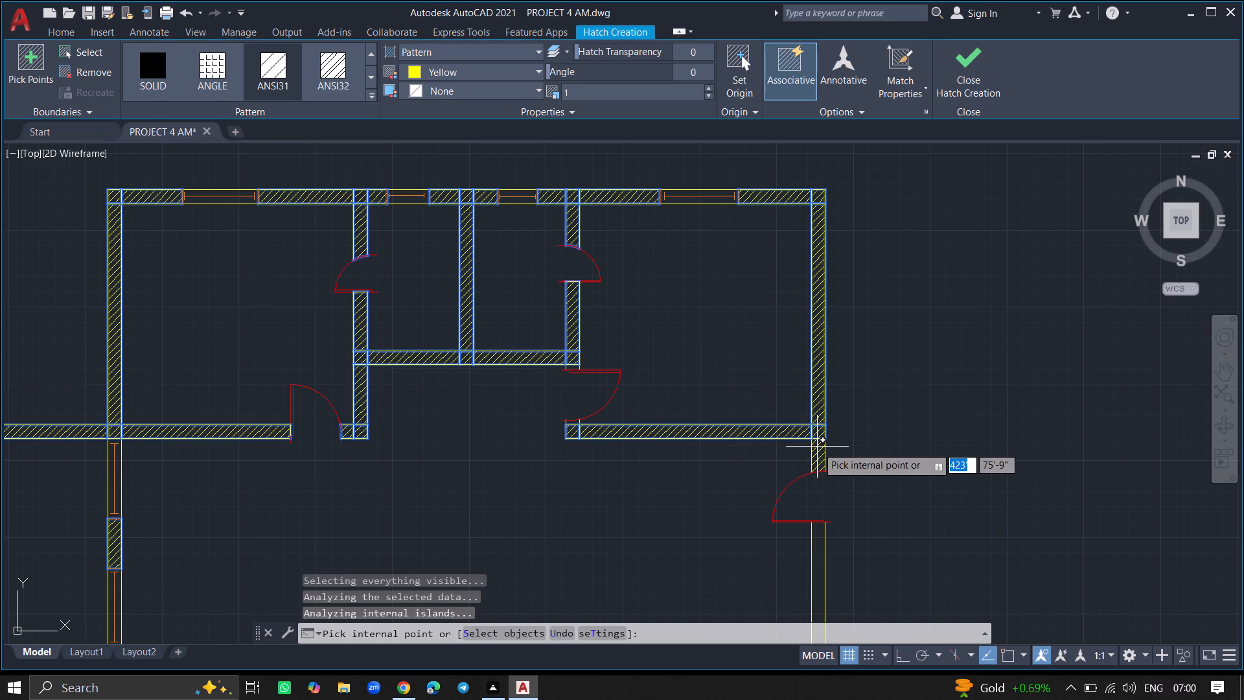
# Hatch the right outer wall below its door, the lower-right room's top wall with junction, and its bottom wall on both sides of the window.
pyautogui.keyDown('ctrl'); pyautogui.scroll(-3, 856, 395); pyautogui.keyUp('ctrl')
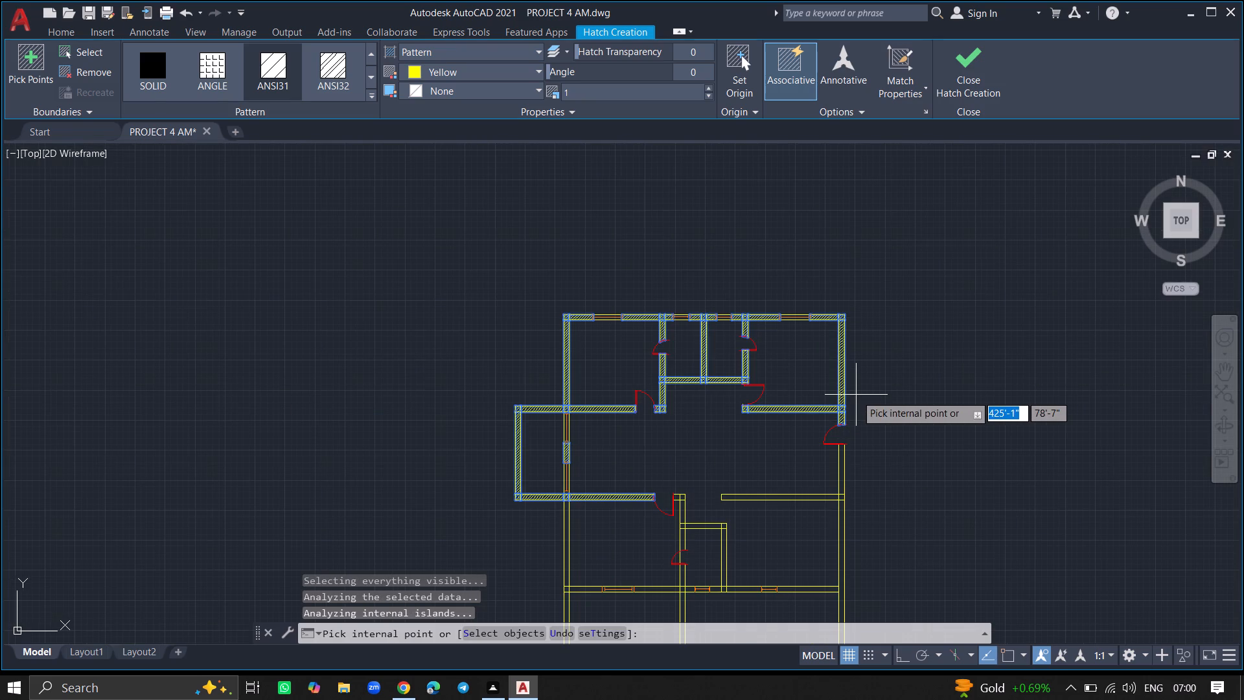
pyautogui.click(840, 478)
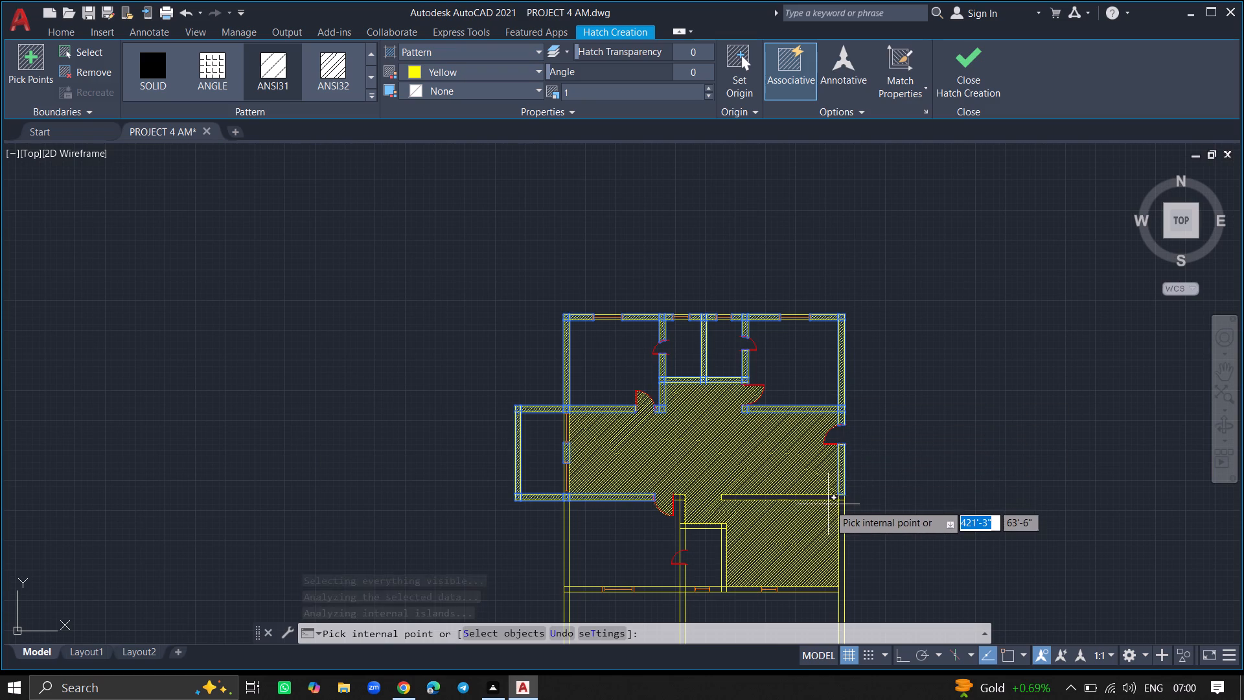
pyautogui.keyDown('ctrl'); pyautogui.scroll(5, 829, 506); pyautogui.keyUp('ctrl')
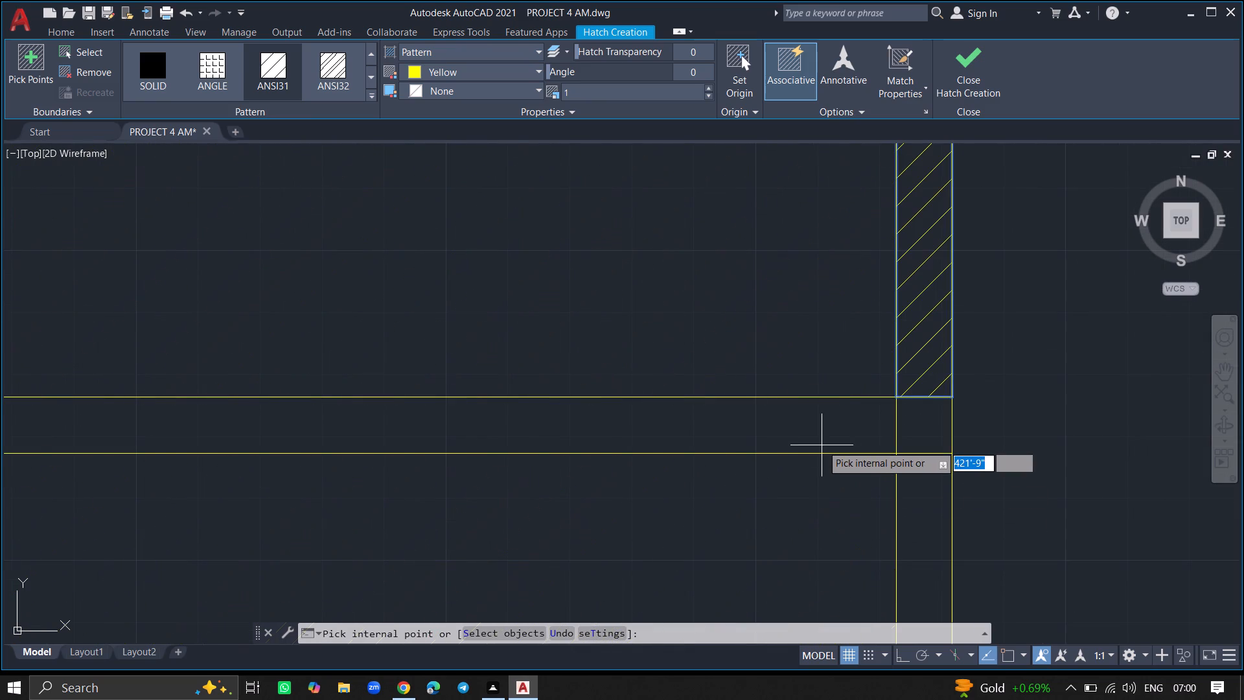
pyautogui.click(822, 437)
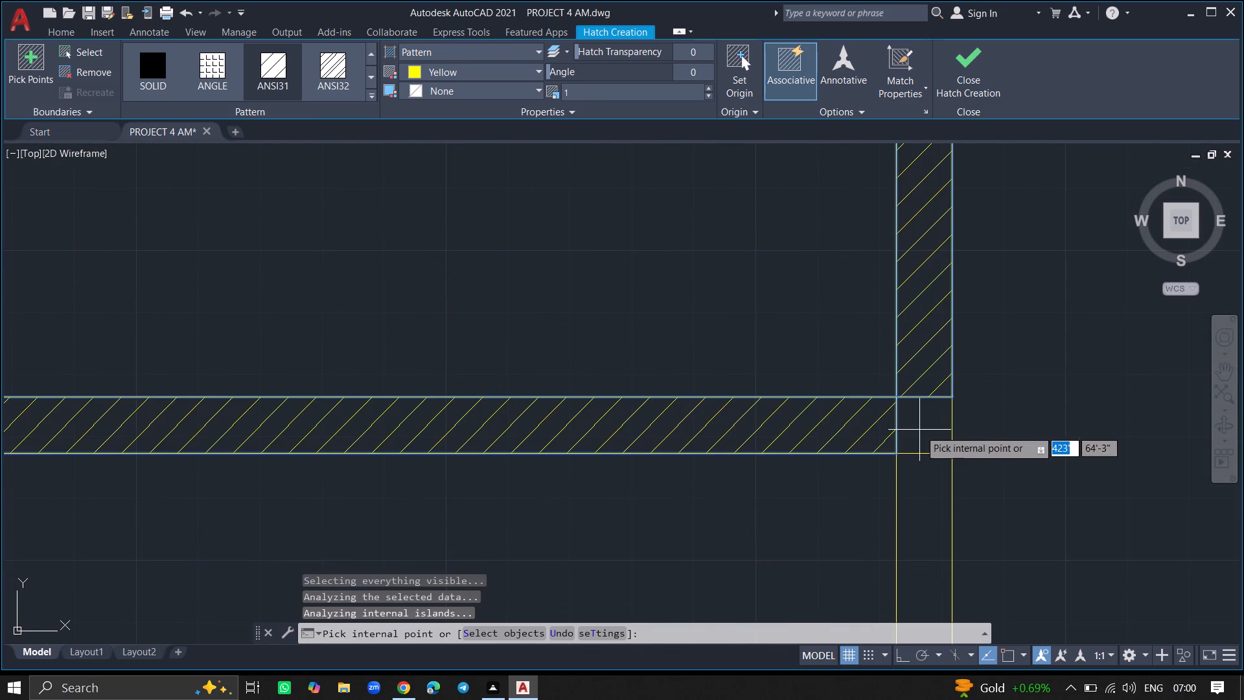
pyautogui.click(919, 430)
pyautogui.keyDown('ctrl'); pyautogui.scroll(-5, 919, 430); pyautogui.keyUp('ctrl')
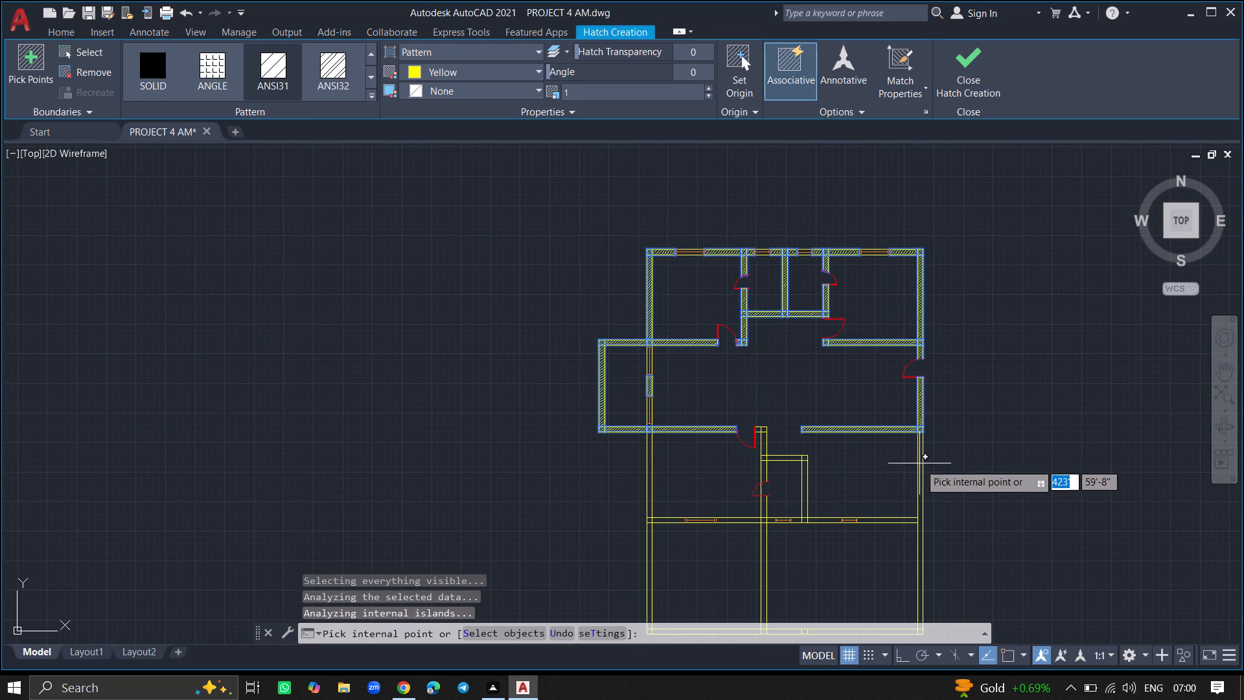
pyautogui.click(919, 464)
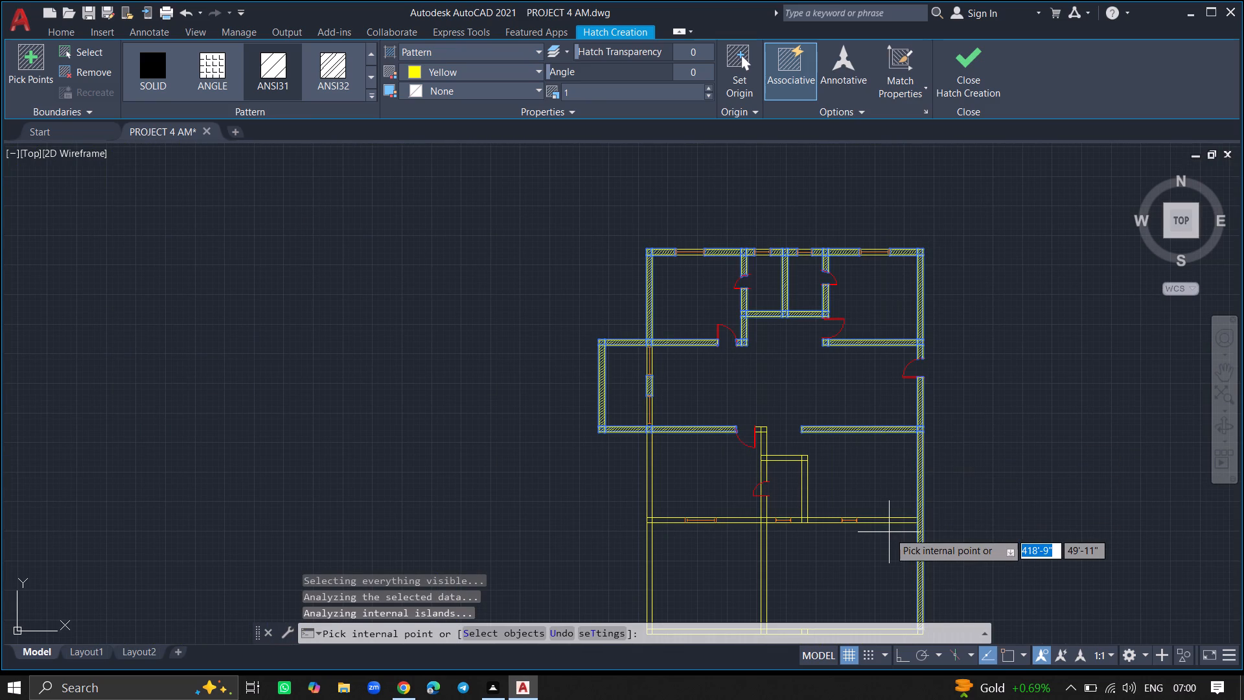
pyautogui.click(888, 520)
pyautogui.keyDown('ctrl'); pyautogui.scroll(4, 888, 520); pyautogui.keyUp('ctrl')
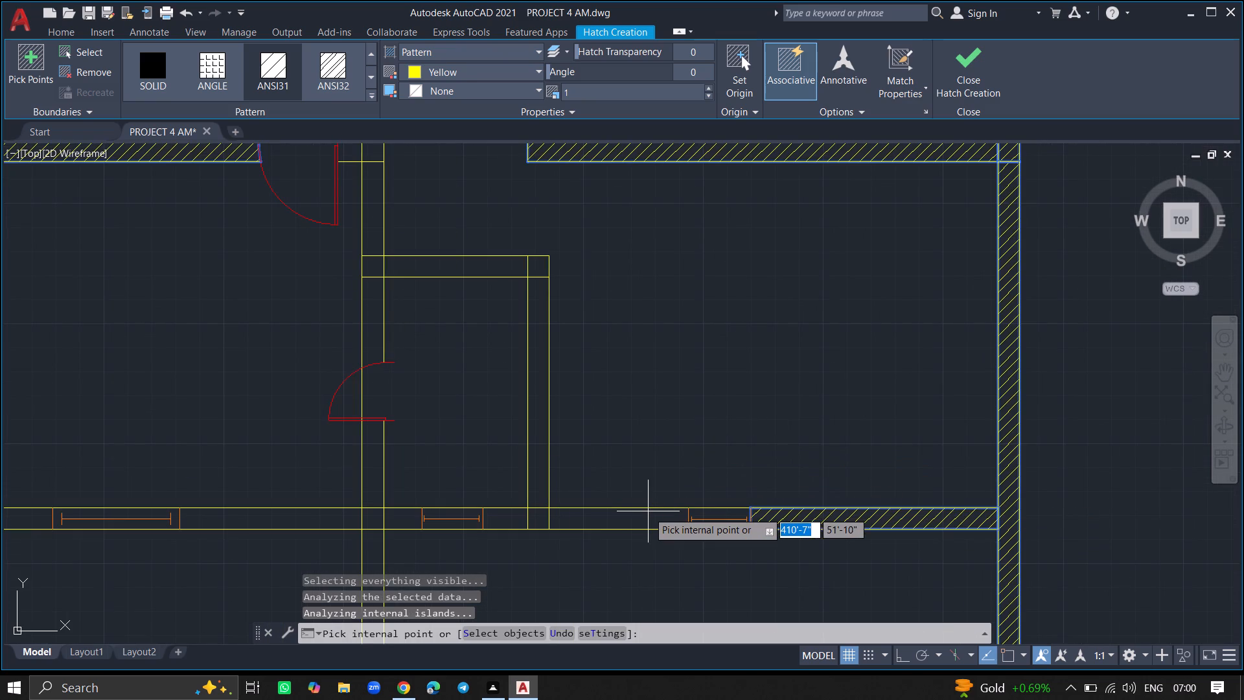
pyautogui.click(648, 516)
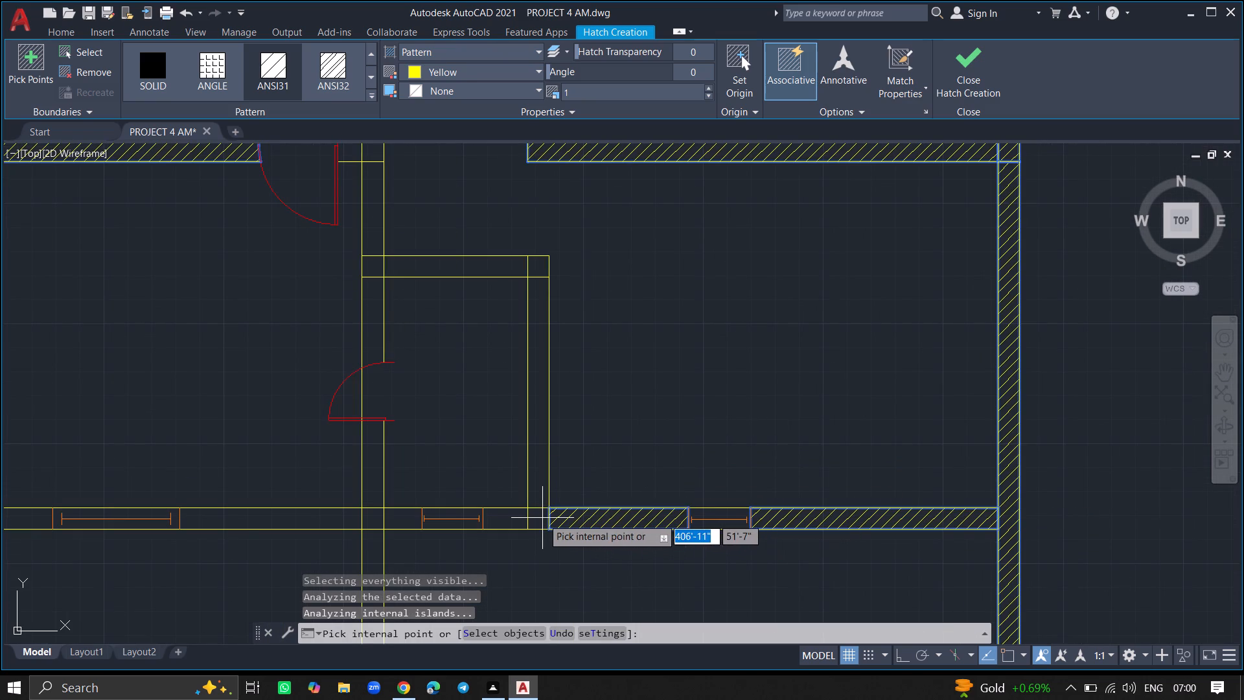
# Hatch the small lower room's four walls around its door and window, including corners, plus the wall piece continuing above its upper-left corner.
pyautogui.click(540, 518)
pyautogui.click(536, 492)
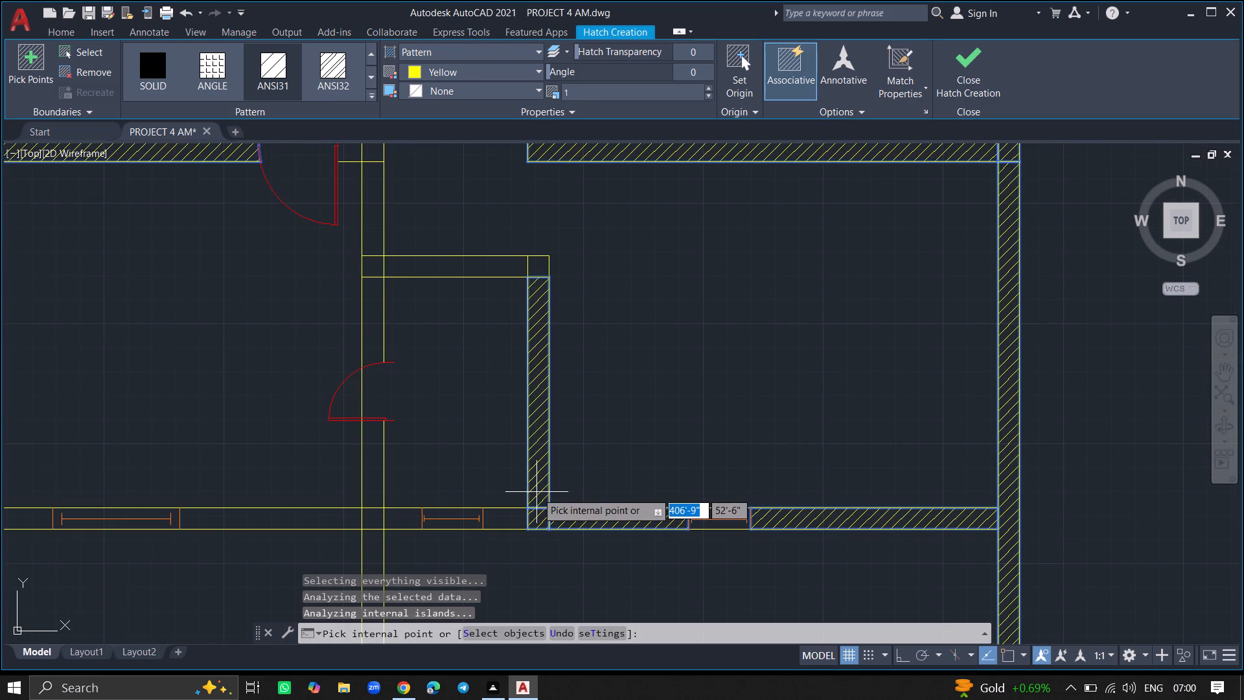
pyautogui.click(376, 485)
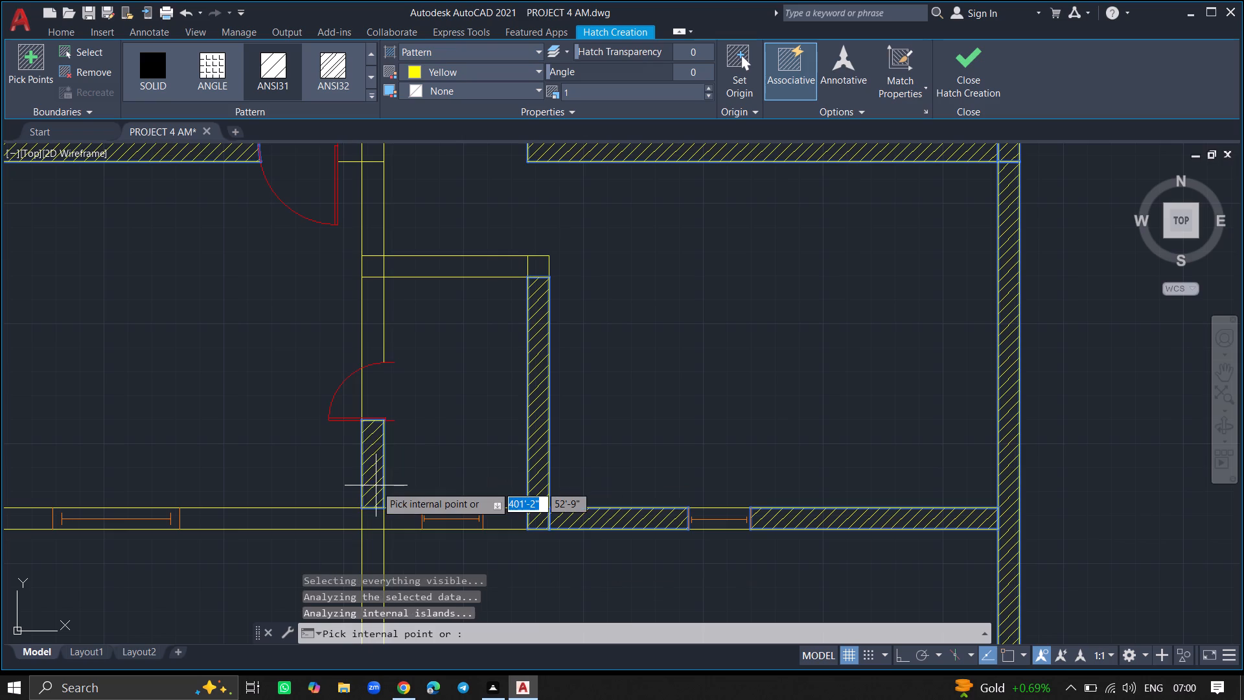
pyautogui.click(373, 522)
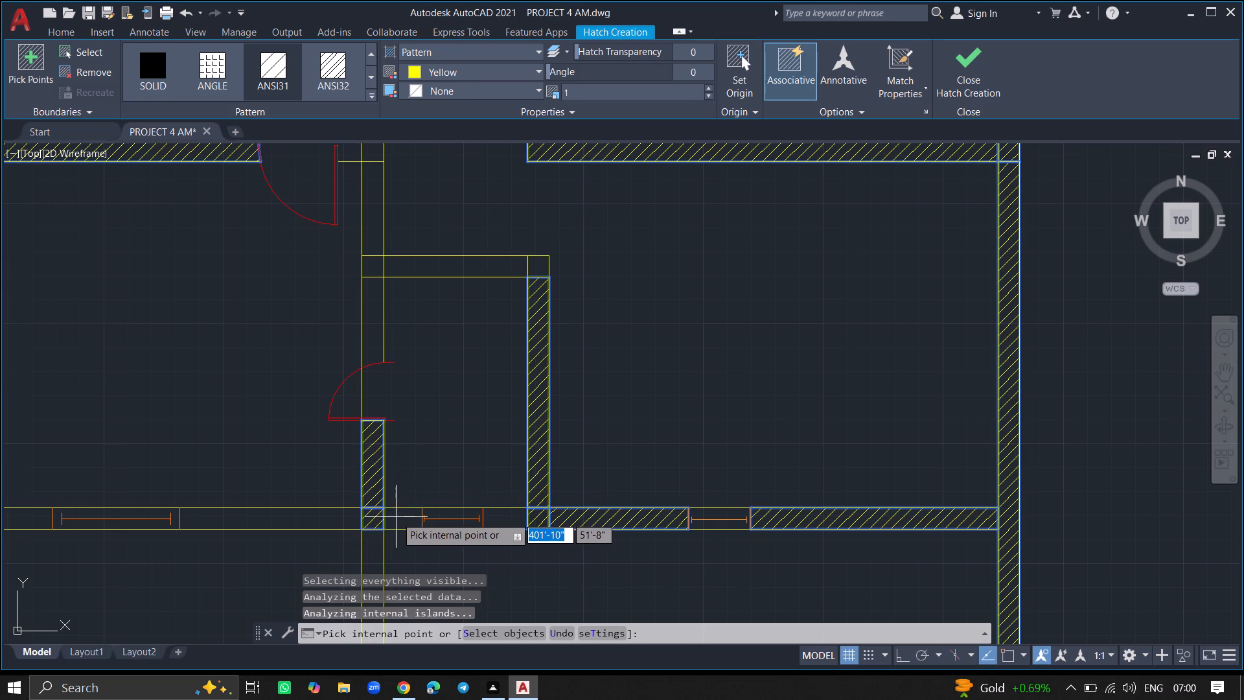
pyautogui.click(396, 517)
pyautogui.click(496, 521)
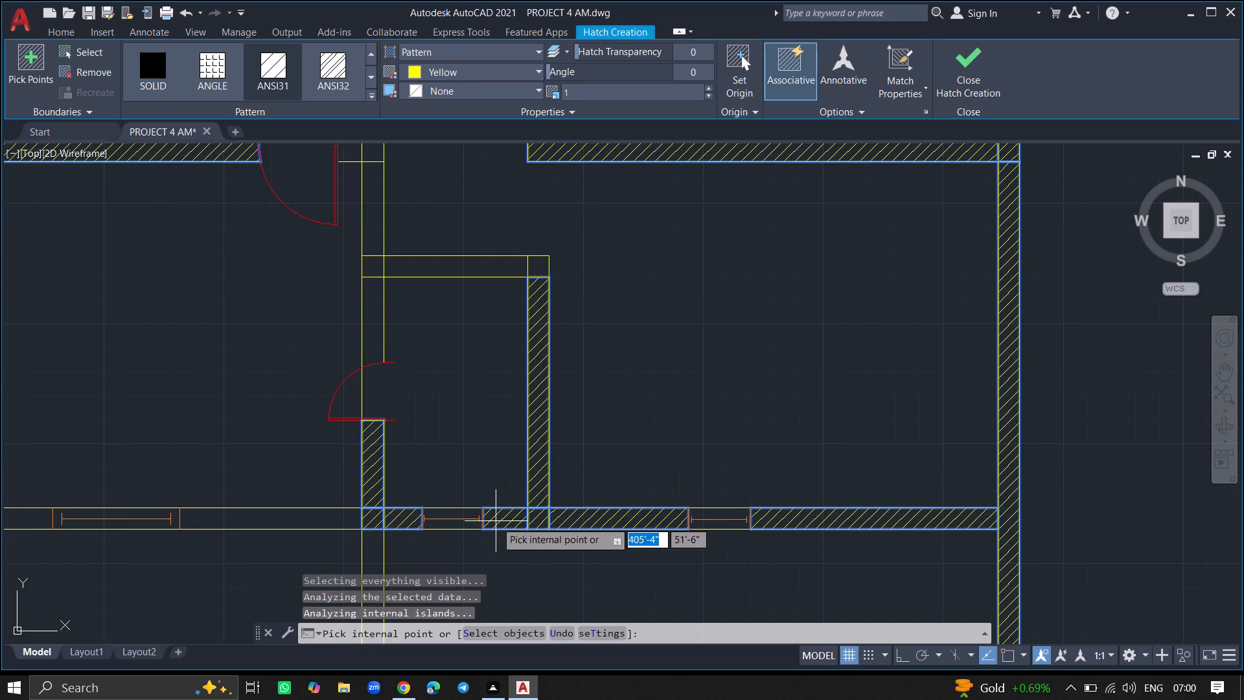
pyautogui.click(375, 323)
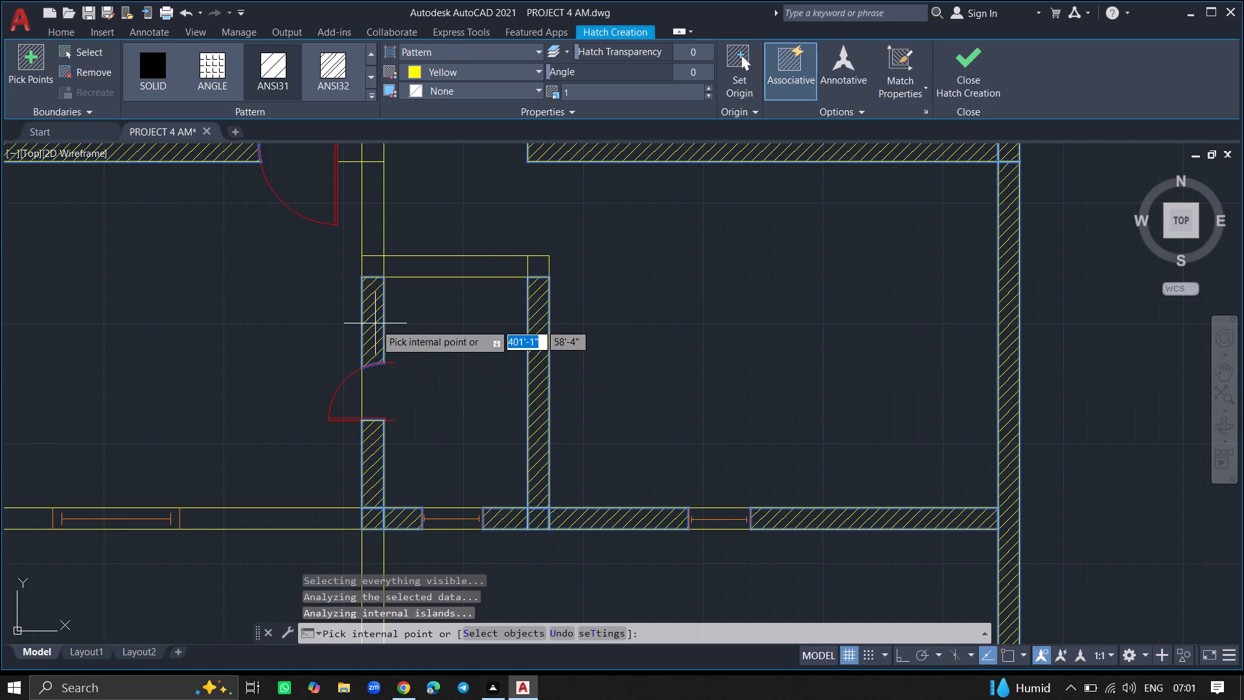
pyautogui.click(373, 271)
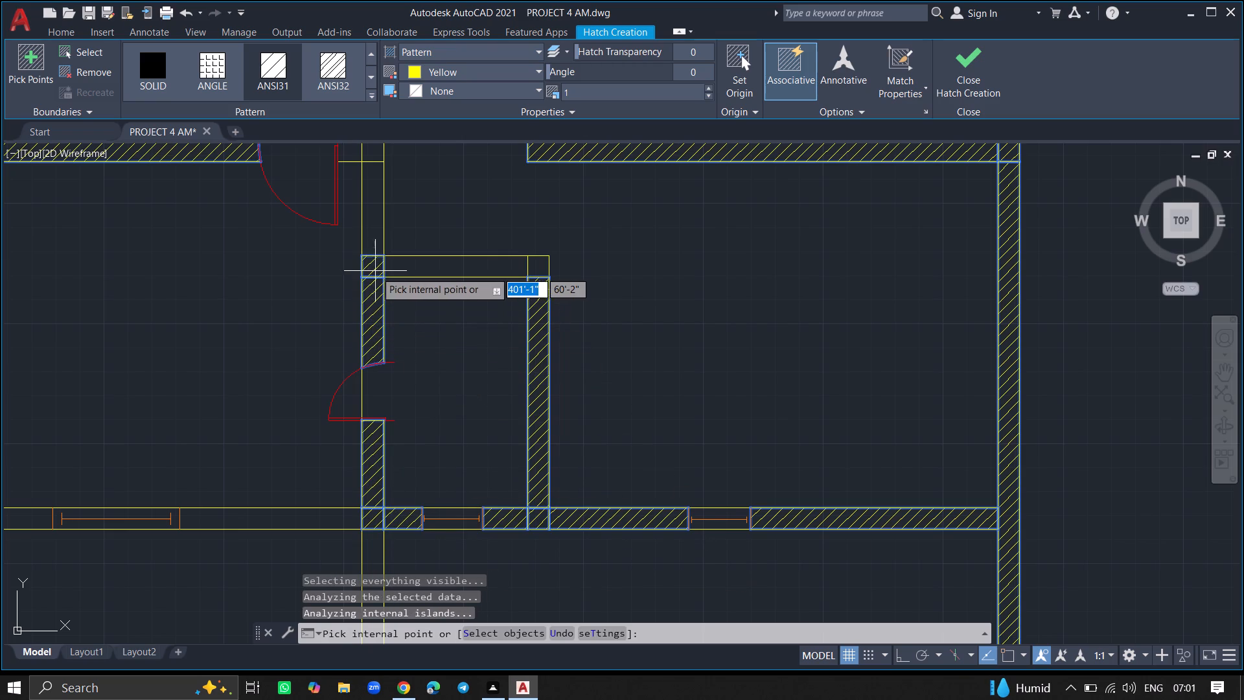
pyautogui.click(402, 272)
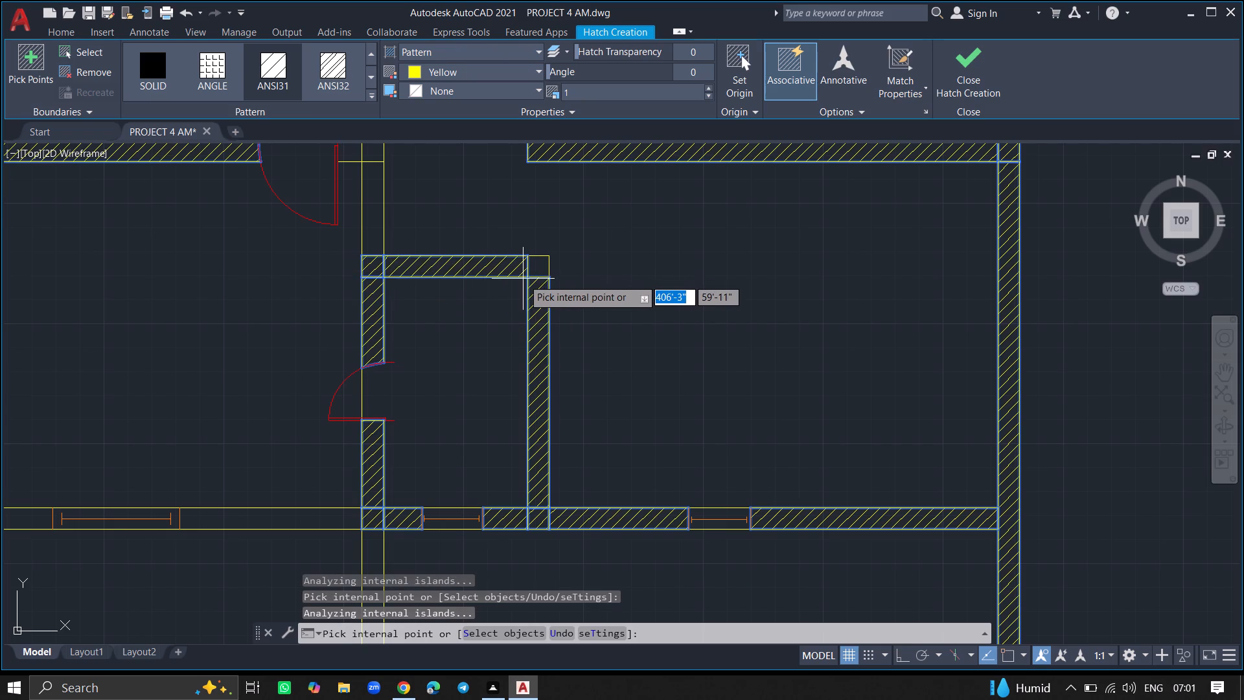
pyautogui.click(535, 272)
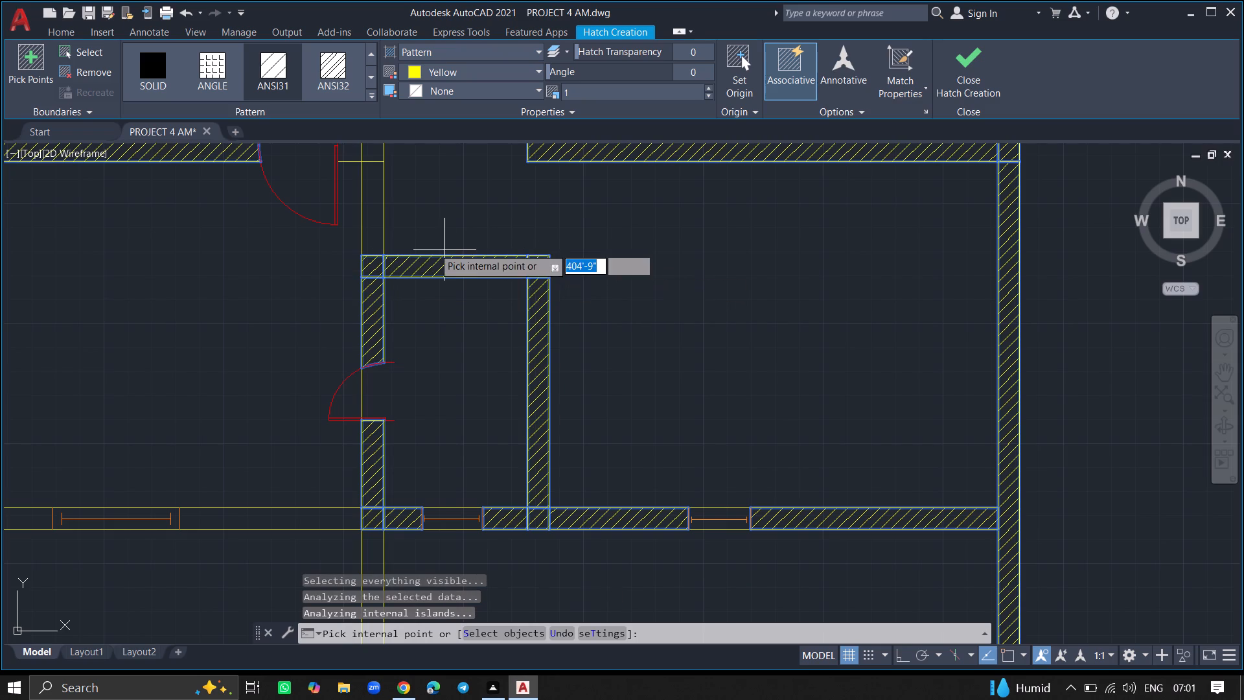
pyautogui.click(378, 219)
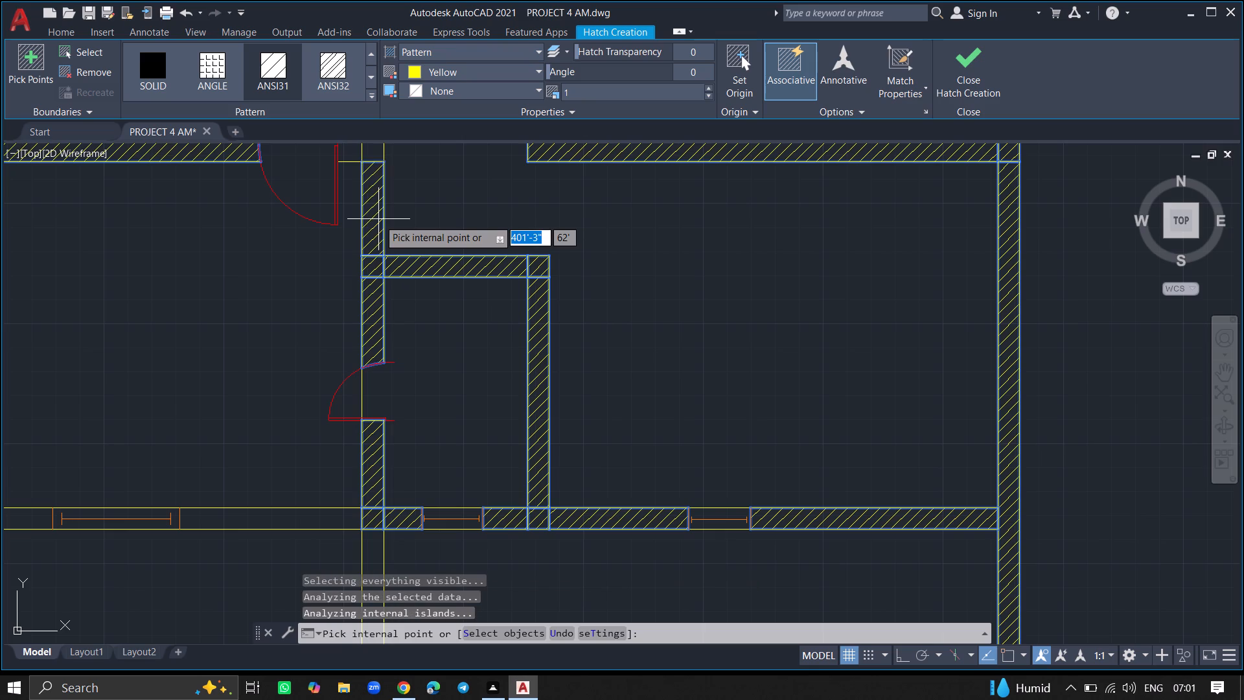
# Hatch the lower-left room's bottom wall on both sides of the window, its bottom-left corner, and its left outer wall.
pyautogui.click(288, 520)
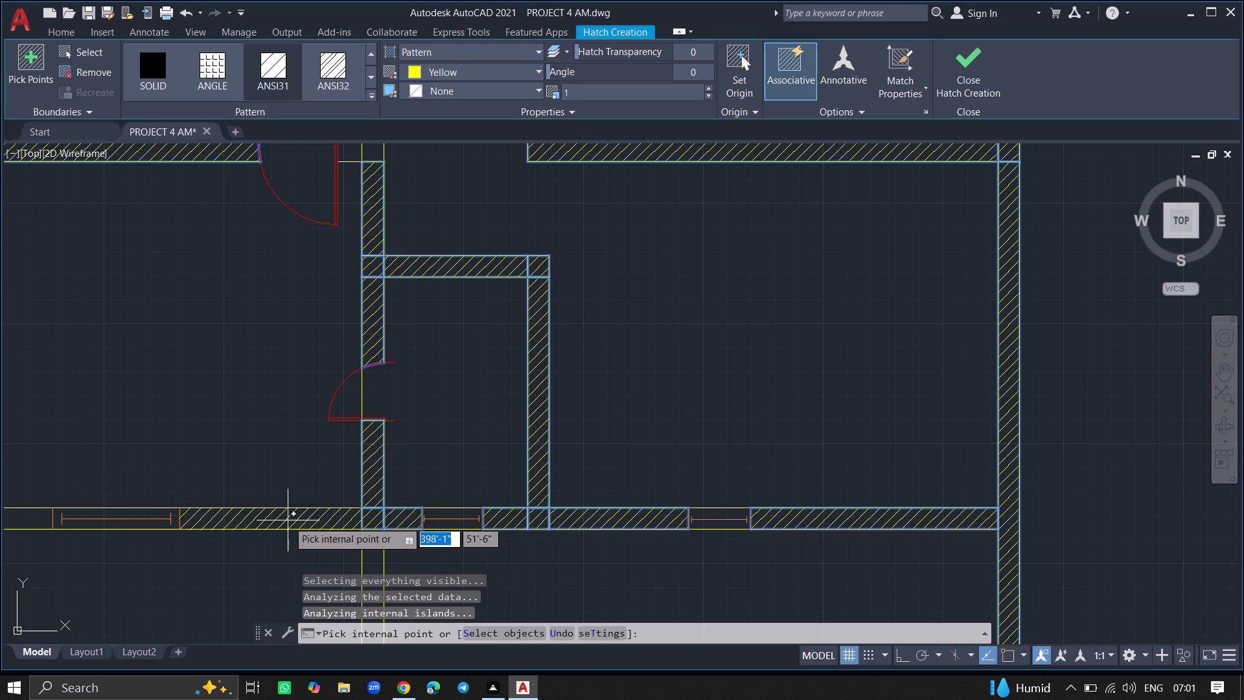
pyautogui.keyDown('ctrl'); pyautogui.scroll(-2, 264, 457); pyautogui.keyUp('ctrl')
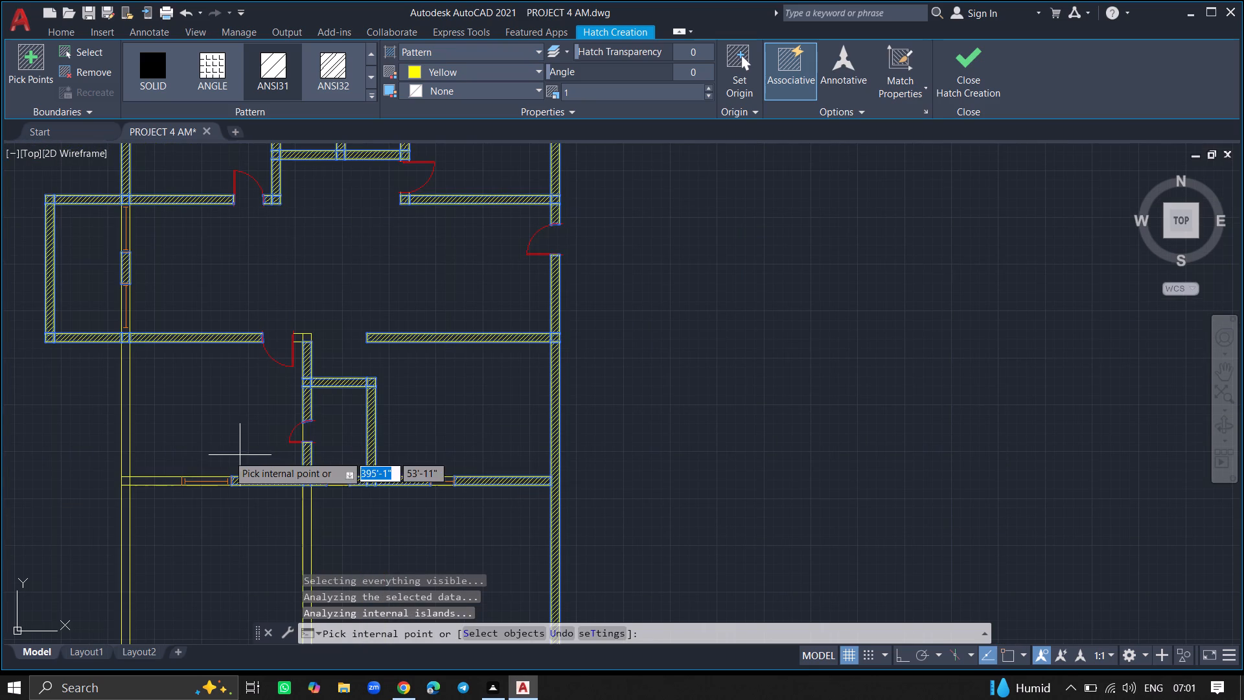
pyautogui.click(160, 484)
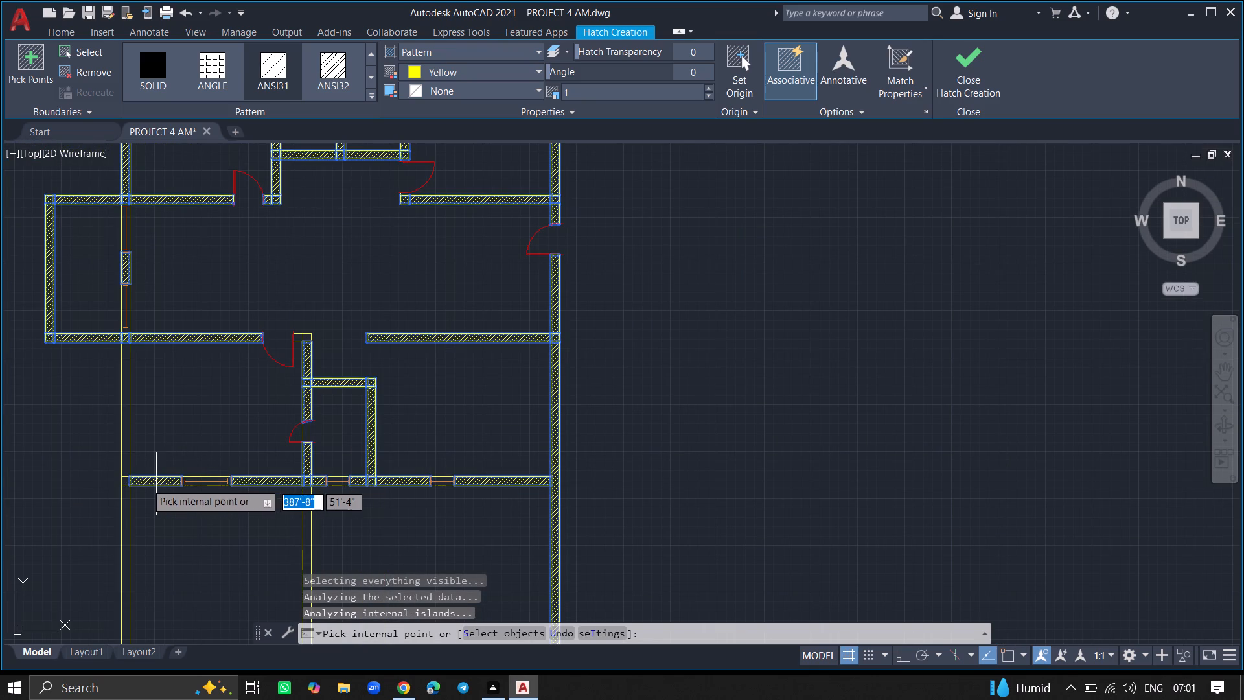
pyautogui.click(125, 482)
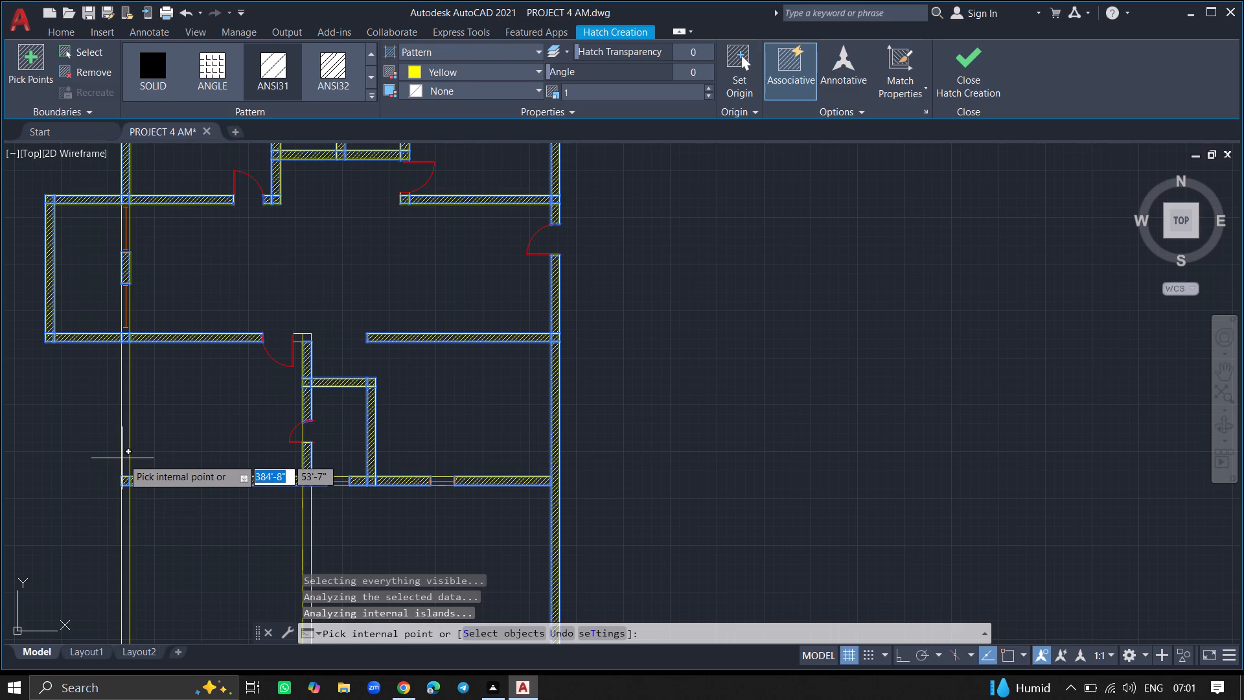
pyautogui.click(125, 452)
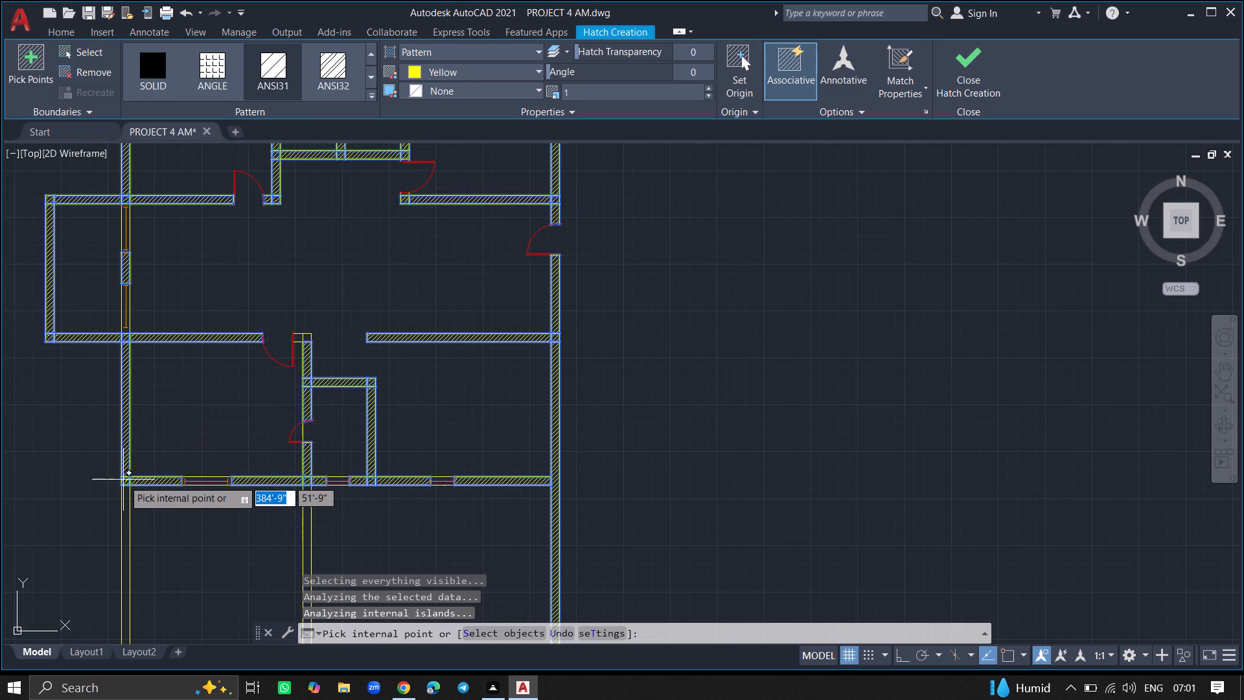
# Hatch the left outer wall and full bottom wall of the large bottom area, including corners and junctions, and finish the hatch.
pyautogui.click(126, 546)
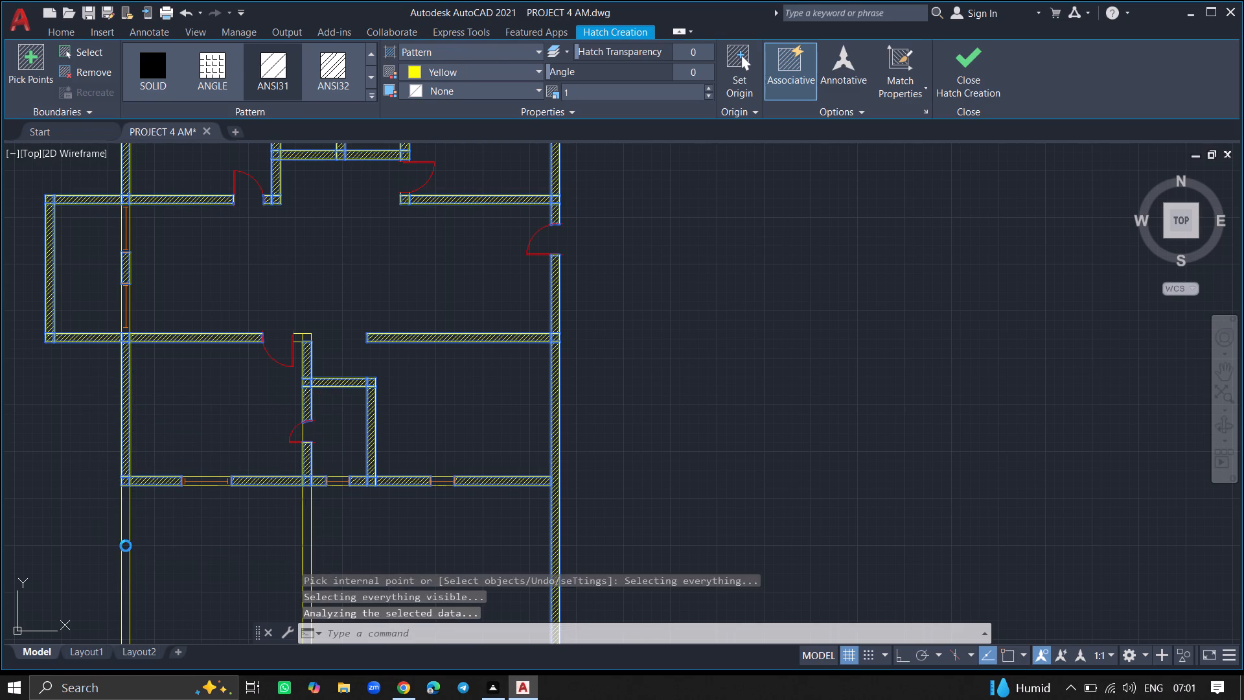
pyautogui.keyDown('ctrl'); pyautogui.scroll(-3, 152, 445); pyautogui.keyUp('ctrl')
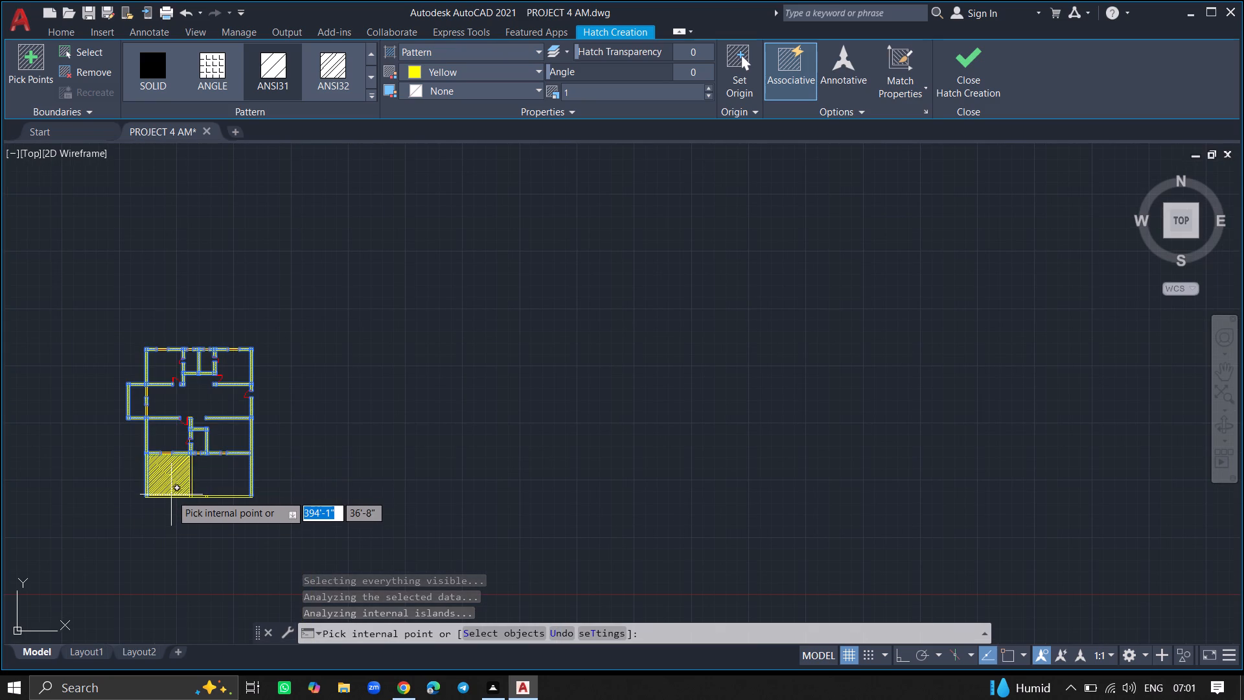
pyautogui.keyDown('ctrl'); pyautogui.scroll(6, 171, 495); pyautogui.keyUp('ctrl')
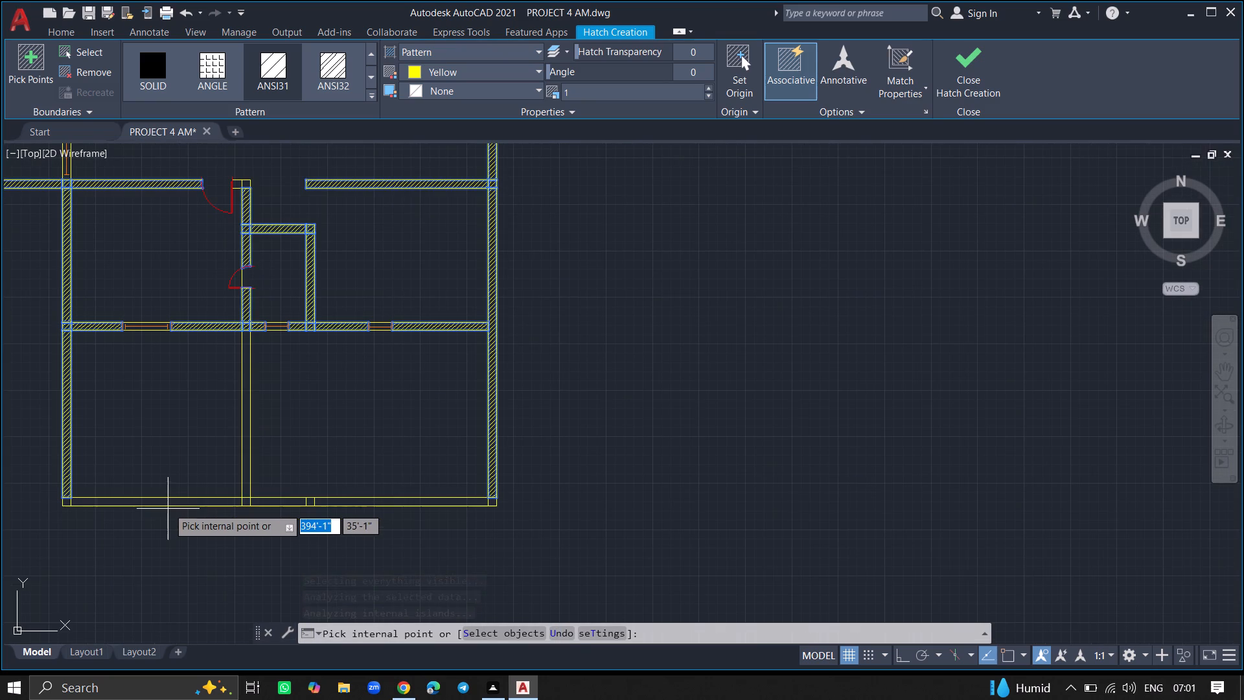
pyautogui.click(168, 503)
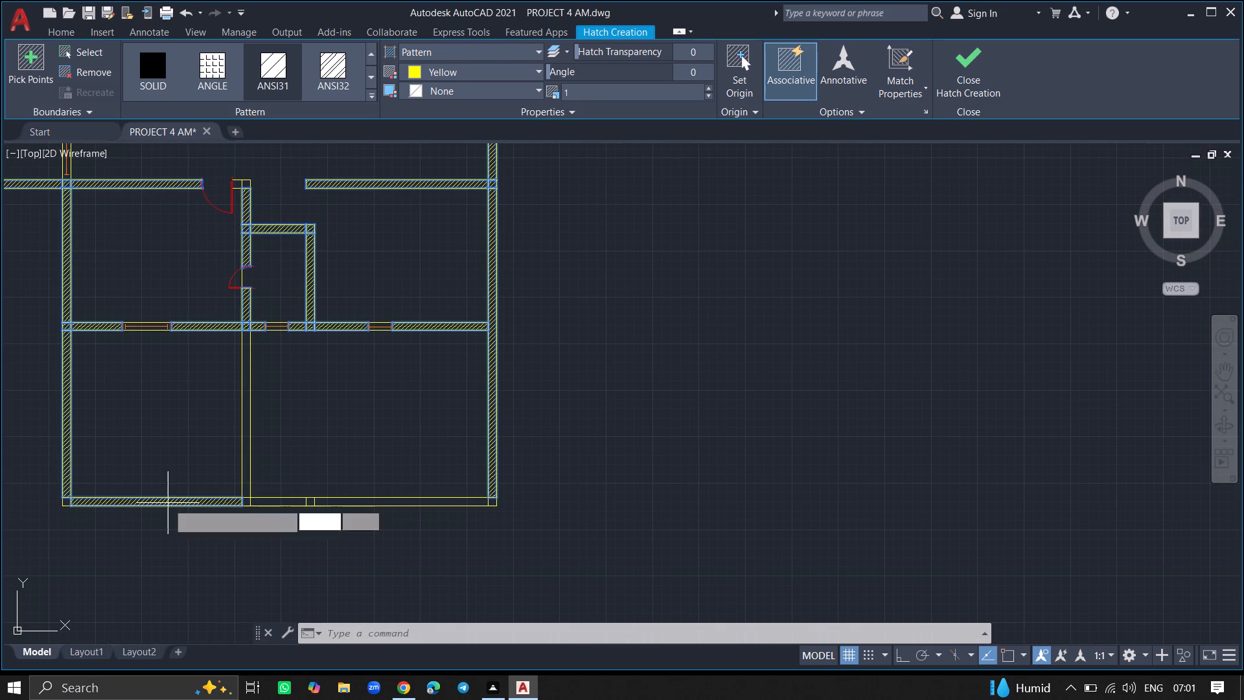
pyautogui.click(247, 504)
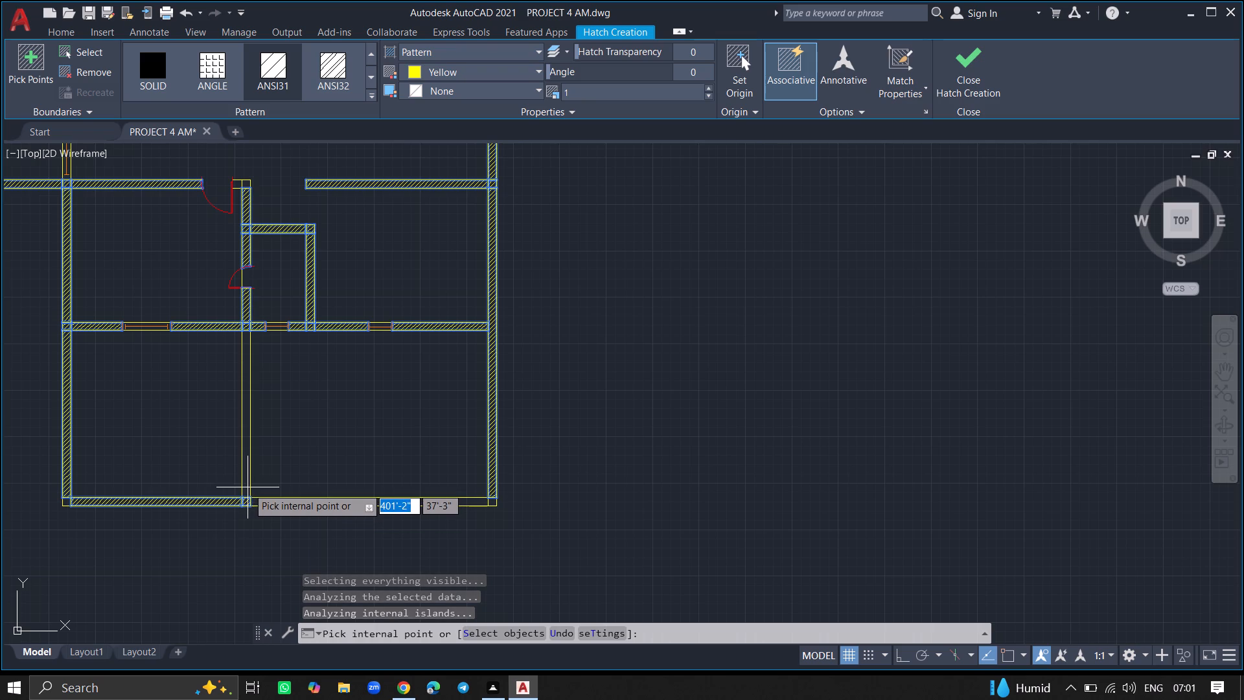
pyautogui.click(66, 502)
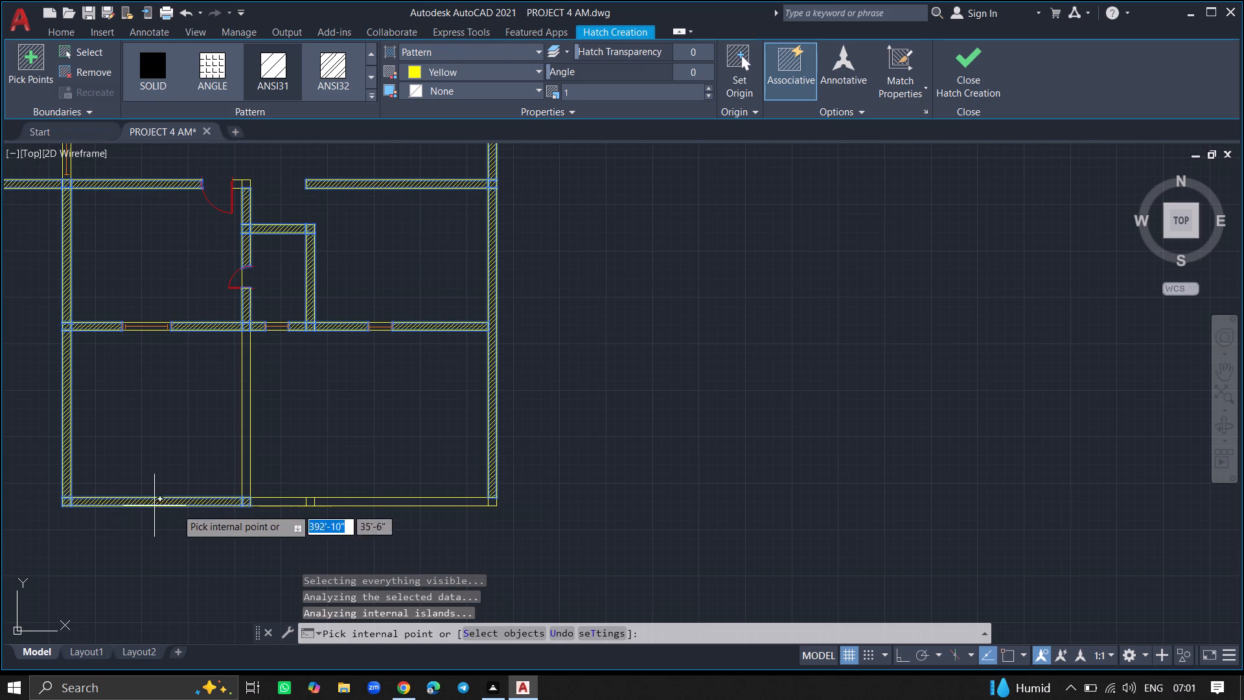
pyautogui.click(257, 503)
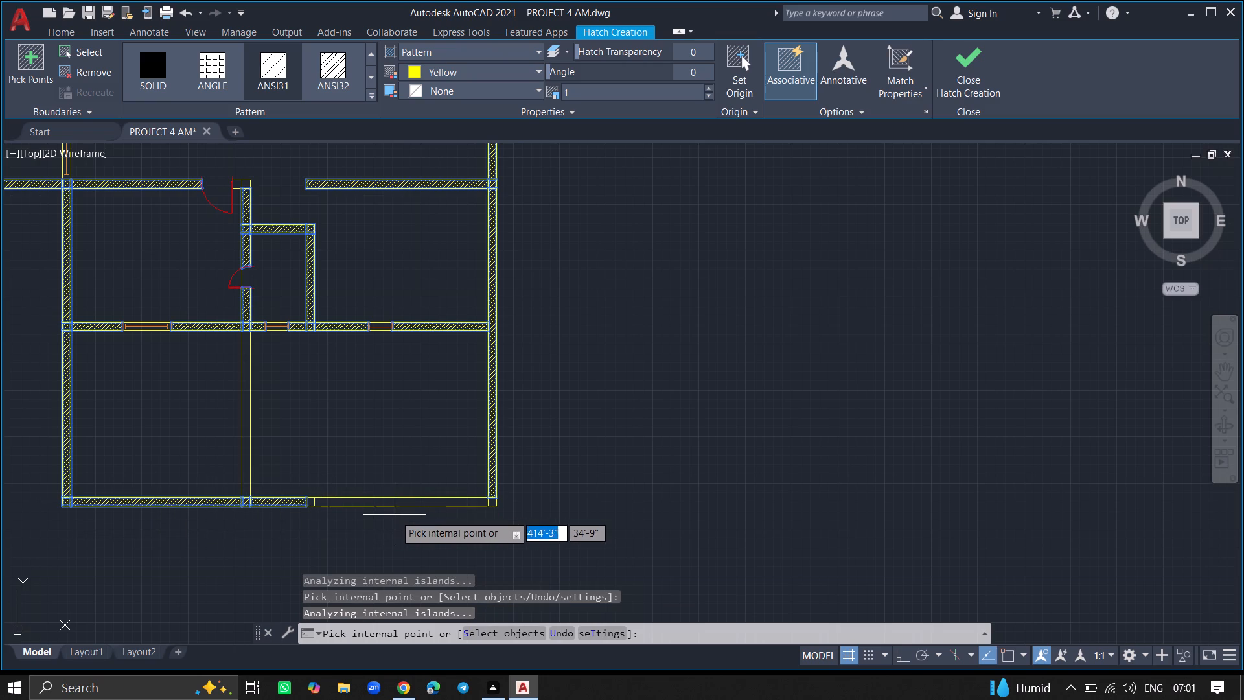
pyautogui.keyDown('ctrl'); pyautogui.scroll(5, 395, 514); pyautogui.keyUp('ctrl')
pyautogui.keyDown('ctrl'); pyautogui.scroll(-1, 395, 514); pyautogui.keyUp('ctrl')
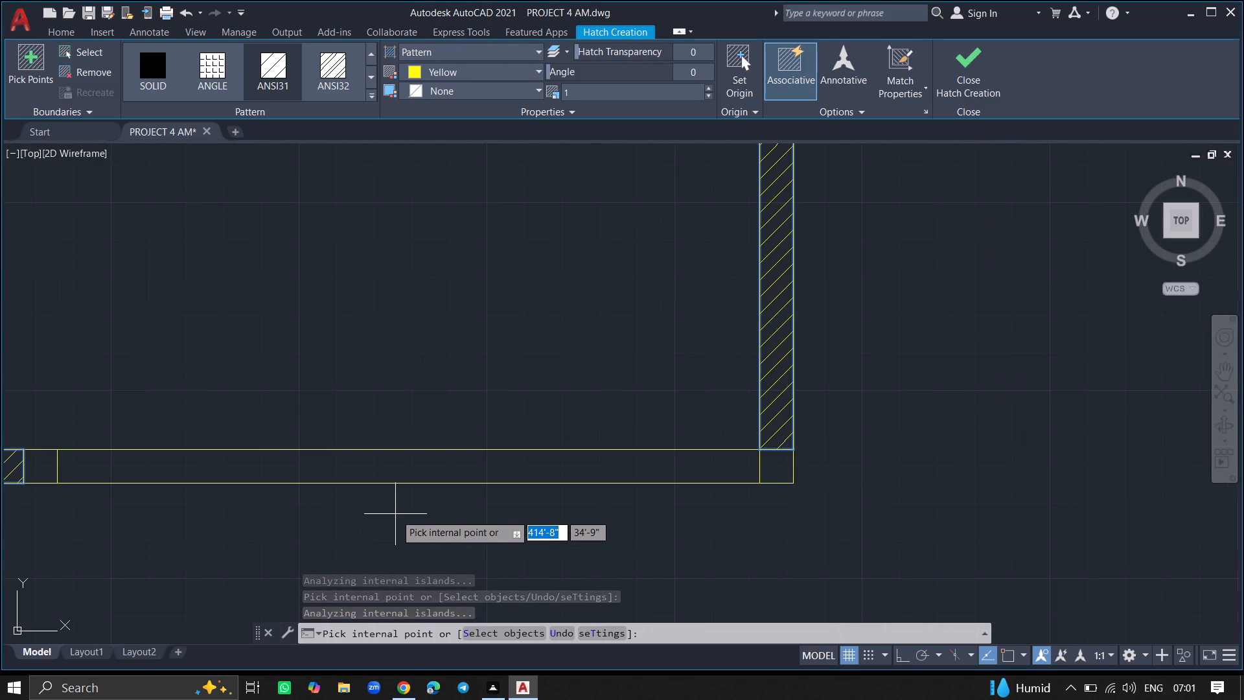
pyautogui.keyDown('ctrl'); pyautogui.scroll(-2, 395, 514); pyautogui.keyUp('ctrl')
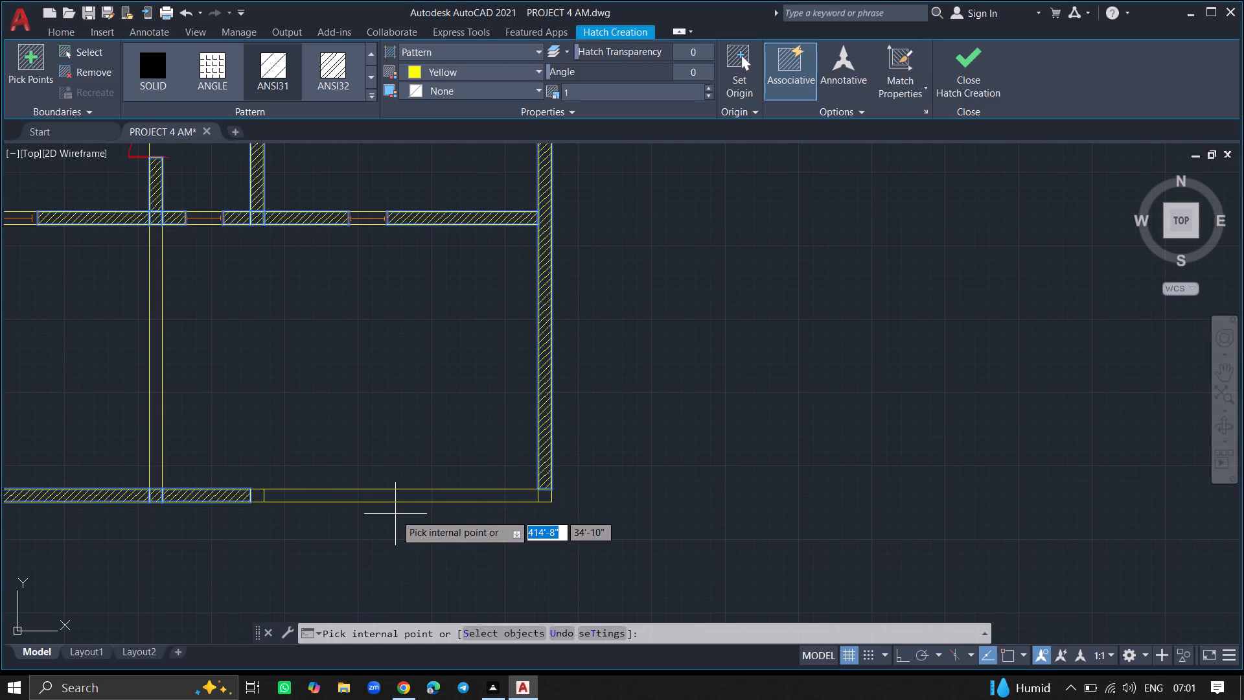
pyautogui.click(358, 497)
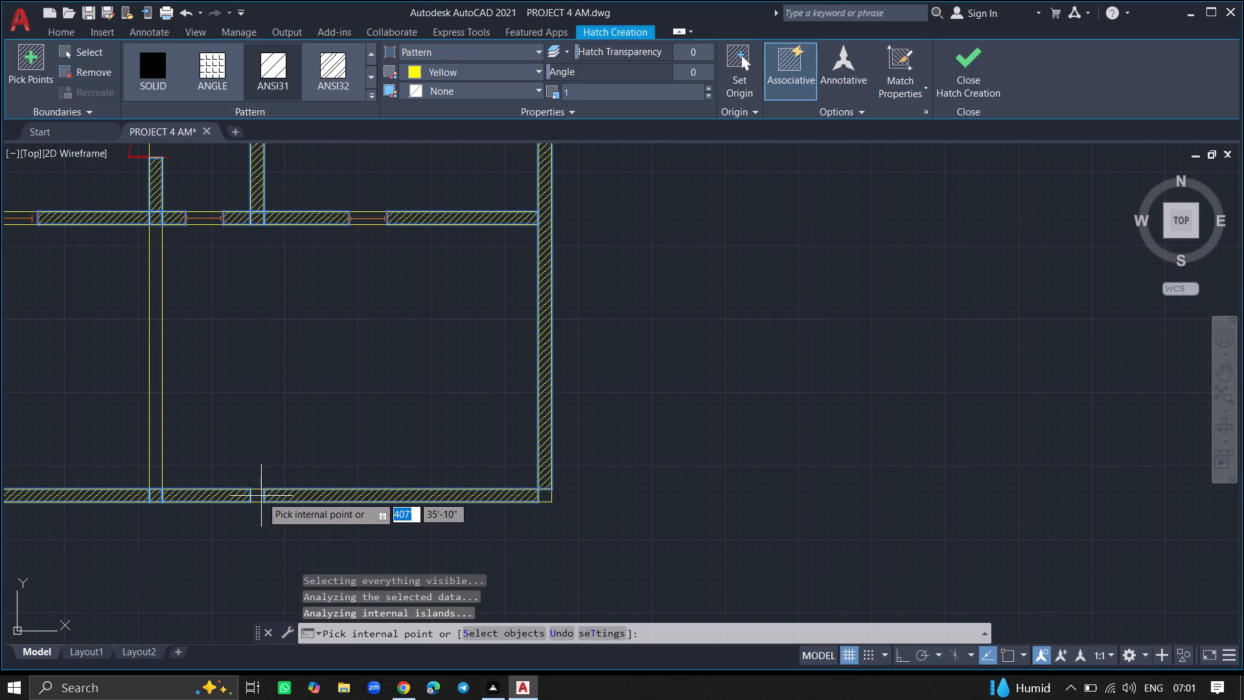
pyautogui.click(260, 496)
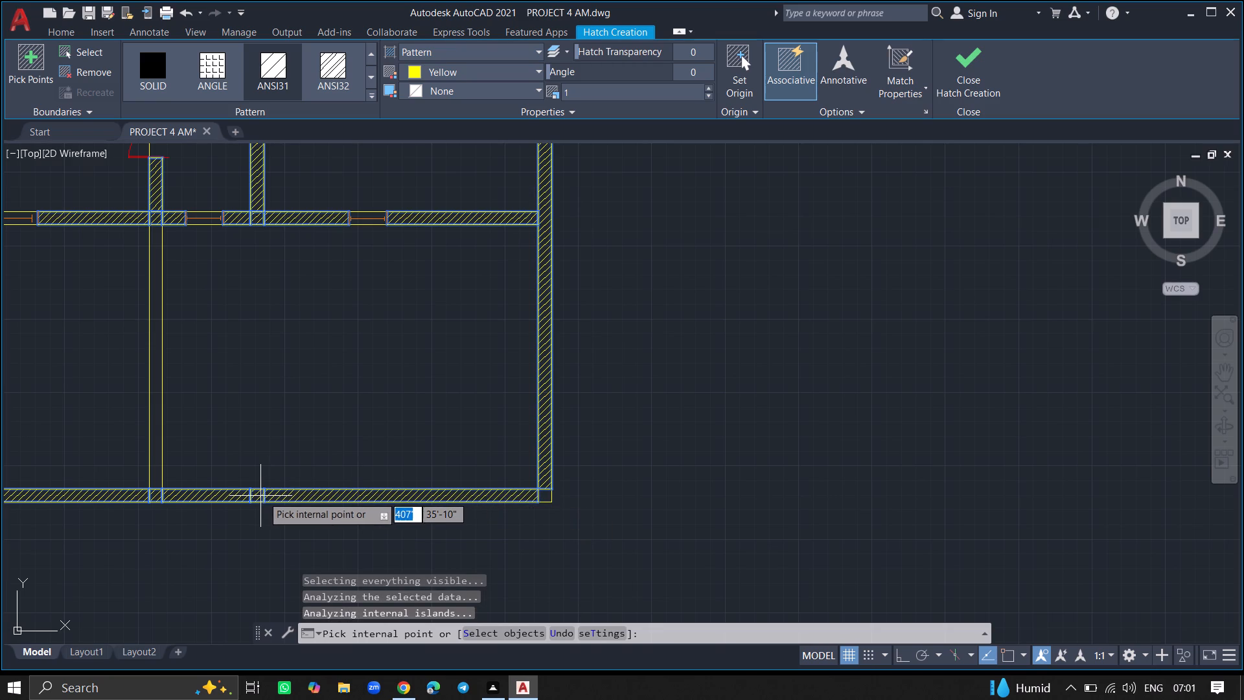
pyautogui.click(542, 497)
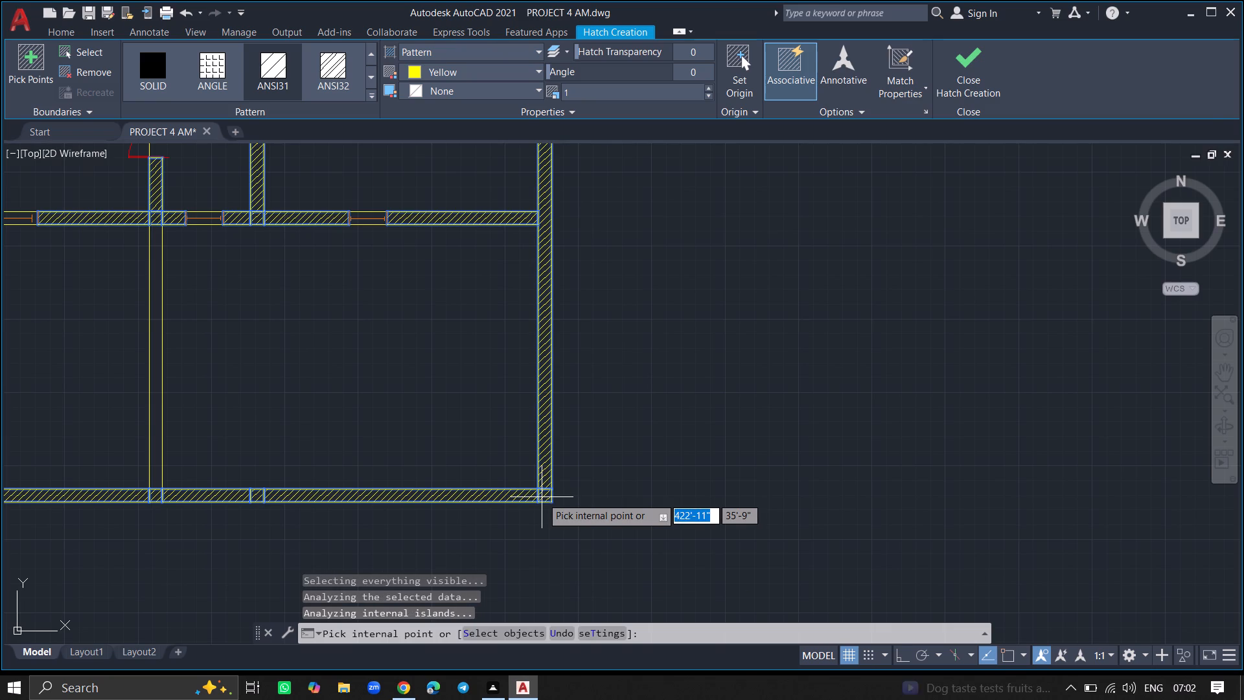
pyautogui.press('Return')
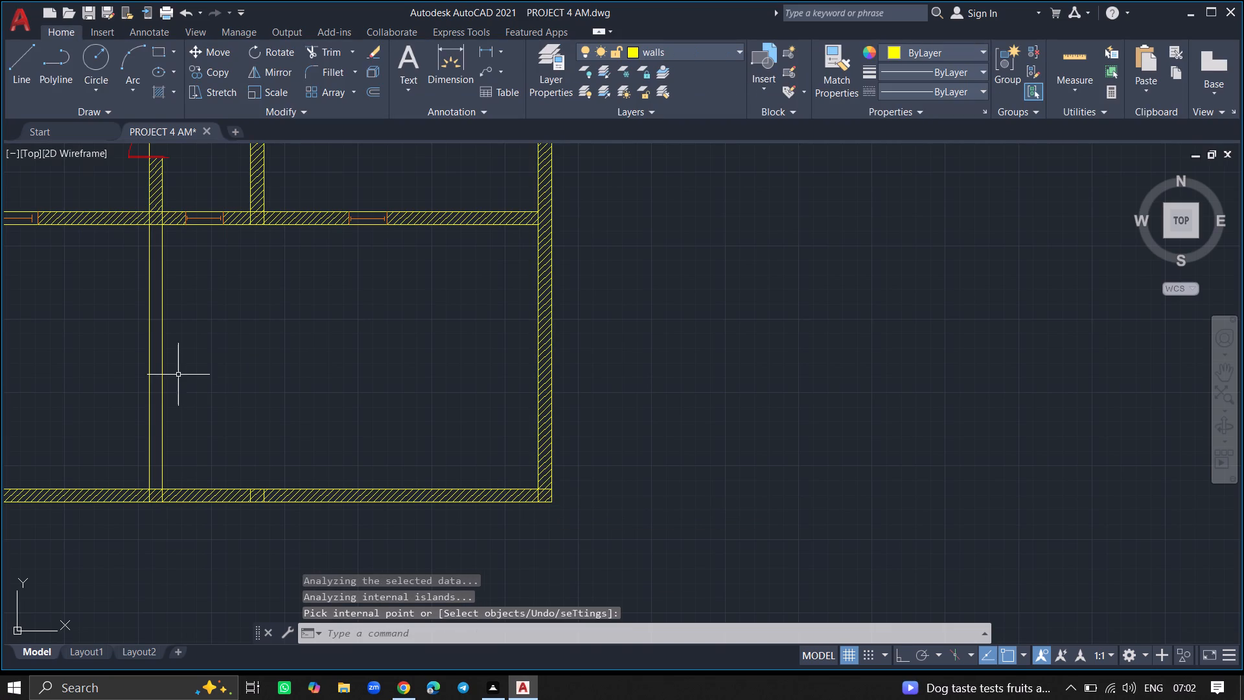
# Trim away the right-hand line of the unhatched vertical pair dividing the large bottom area.
pyautogui.click(163, 377)
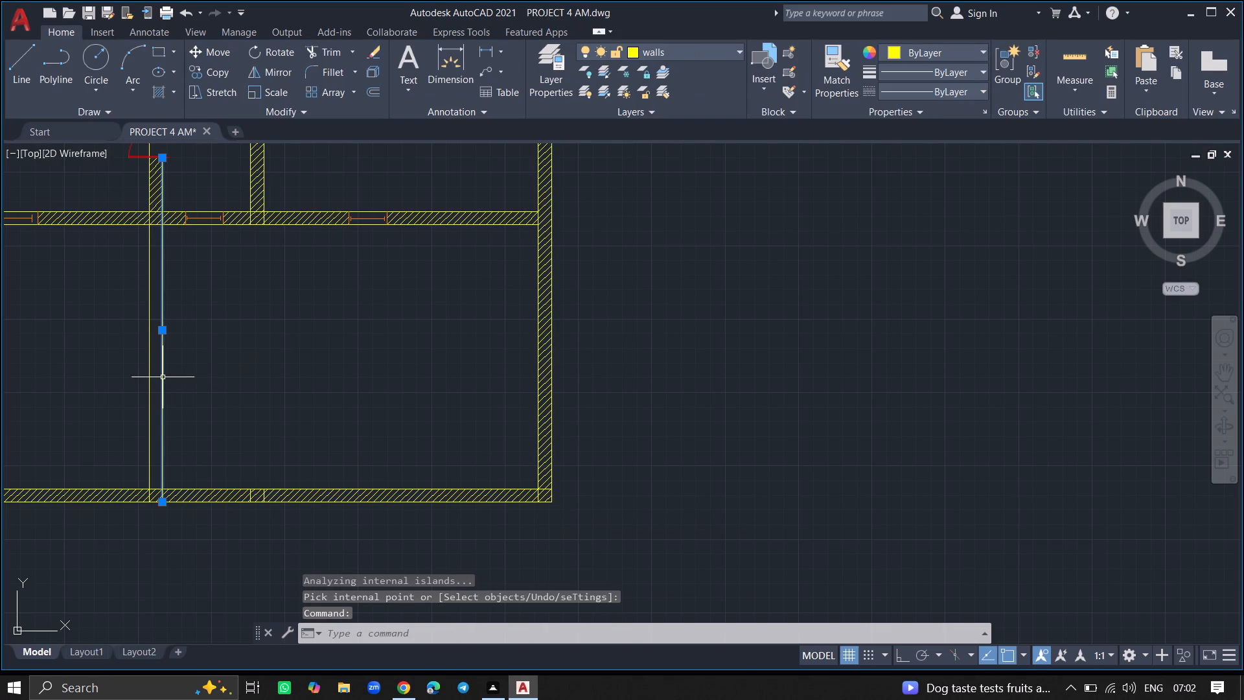
pyautogui.press('Escape')
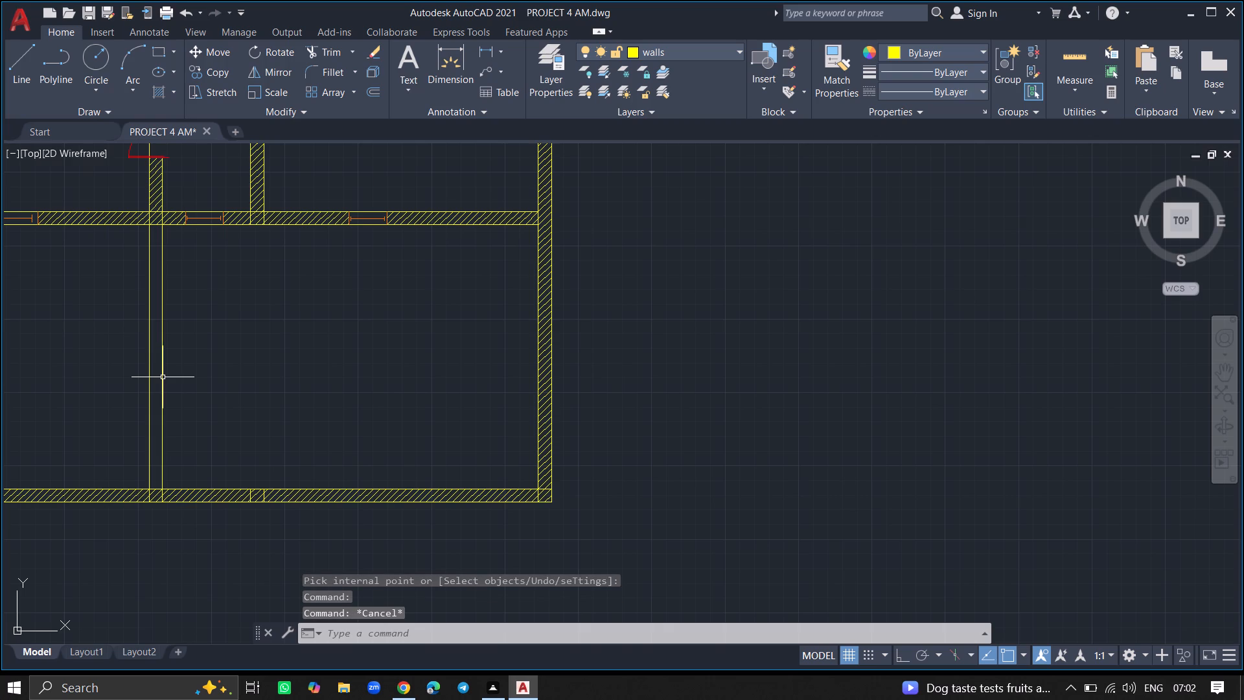
pyautogui.write('TRIM')
pyautogui.press('Return')
pyautogui.click(163, 377)
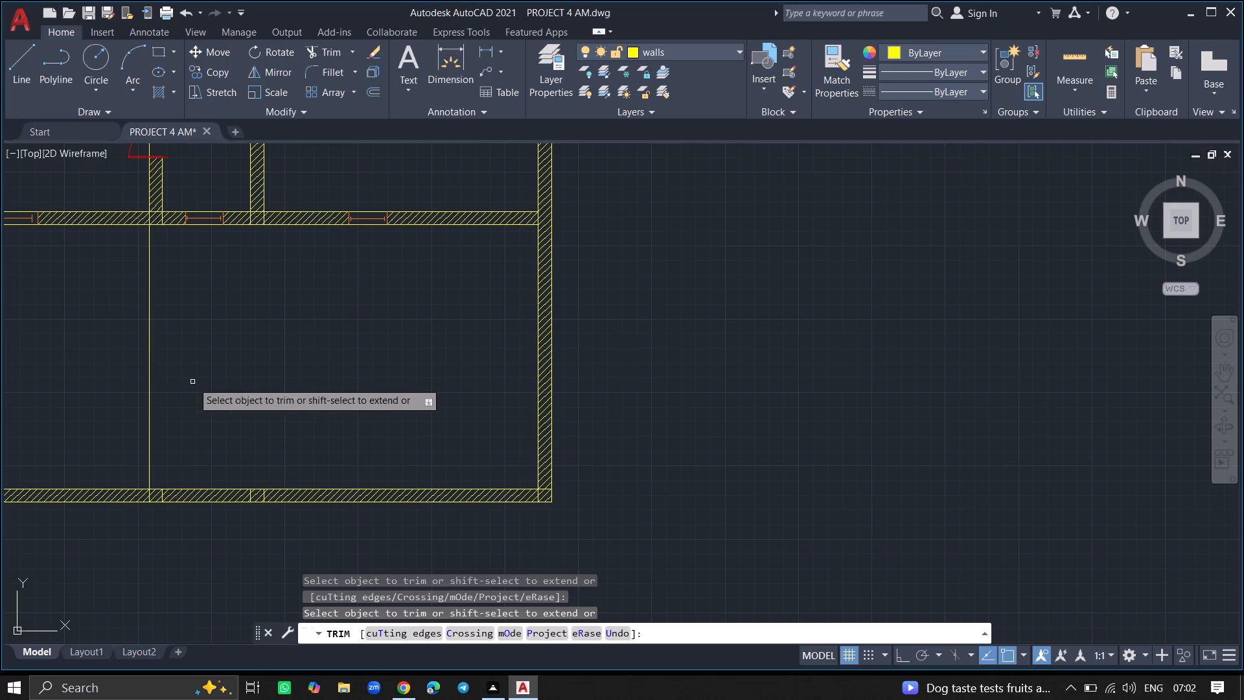
pyautogui.press('Return')
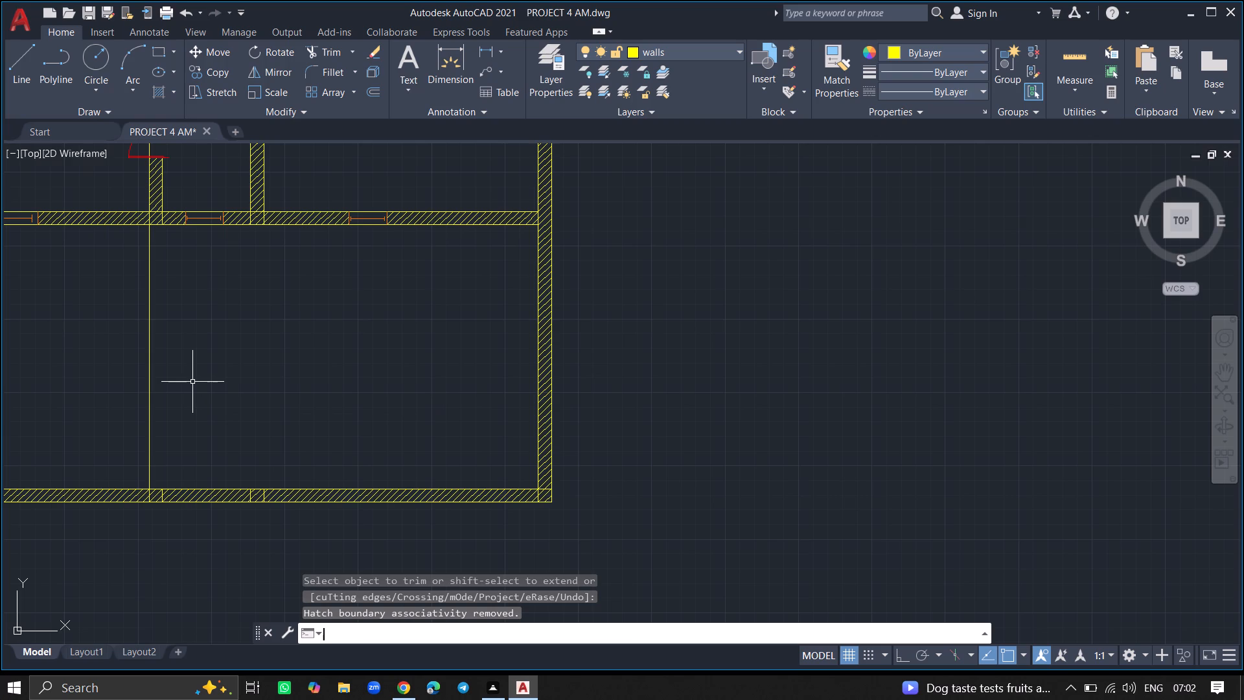
# Make furniture the current layer.
pyautogui.keyDown('ctrl'); pyautogui.scroll(-2, 192, 382); pyautogui.keyUp('ctrl')
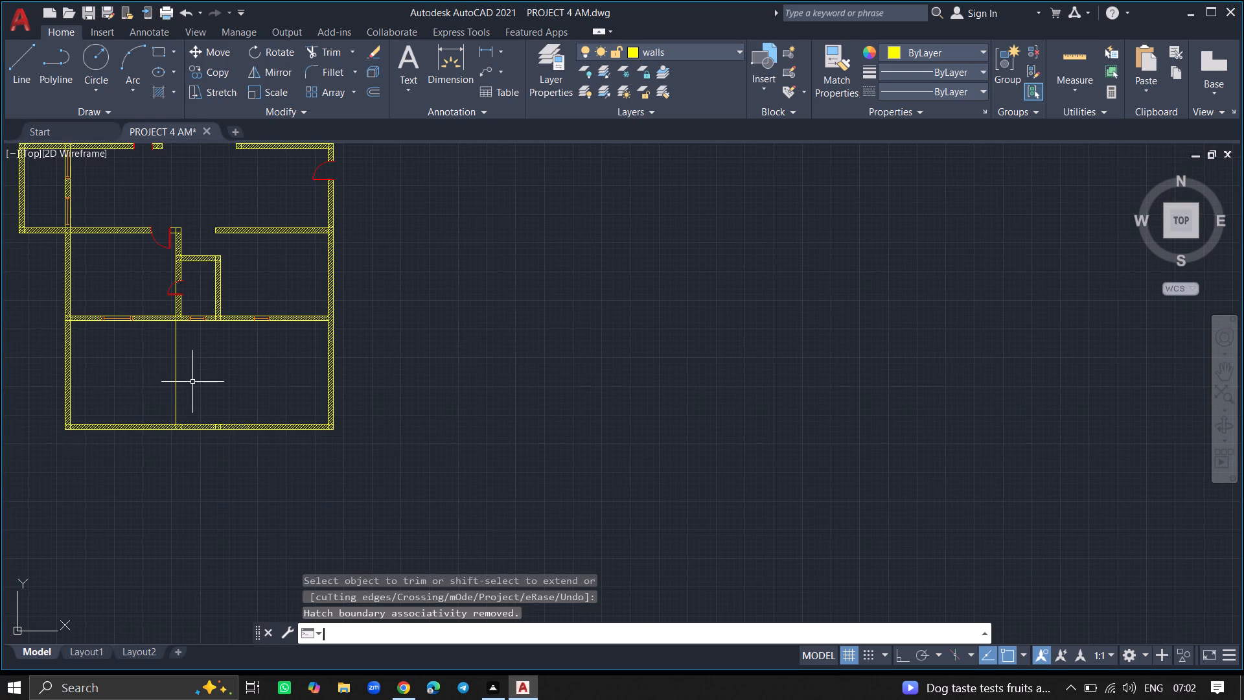
pyautogui.keyDown('ctrl'); pyautogui.scroll(-1, 129, 384); pyautogui.keyUp('ctrl')
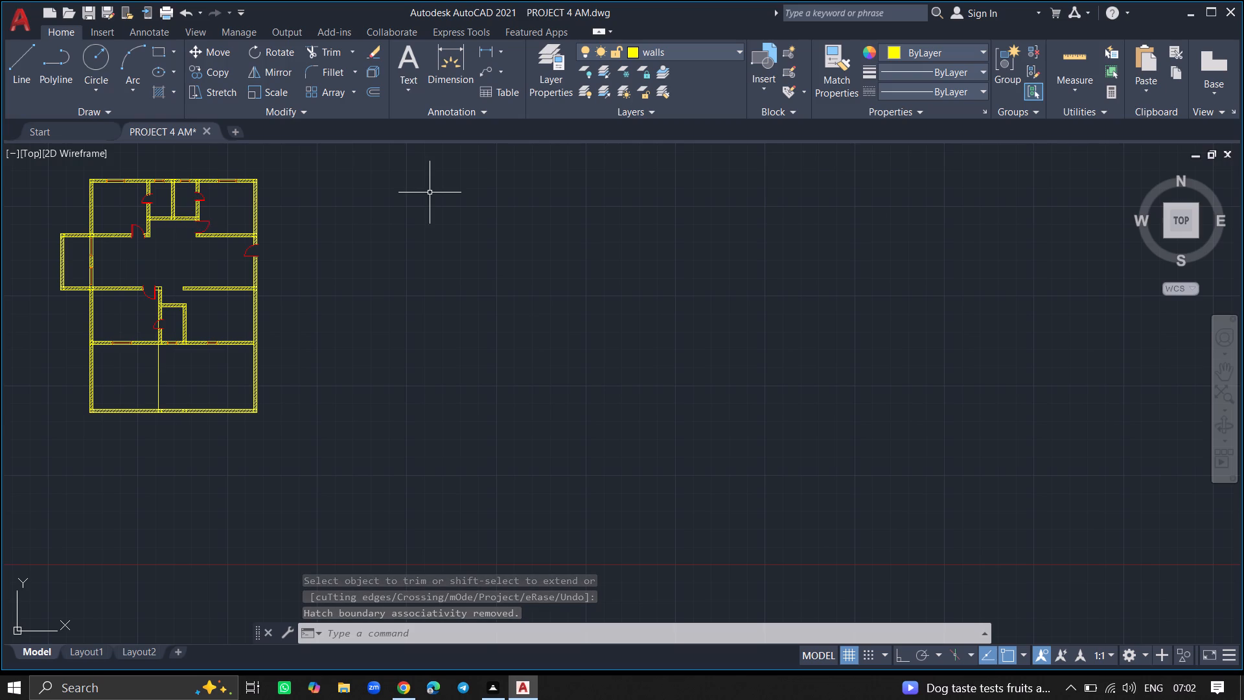
pyautogui.doubleClick(550, 96)
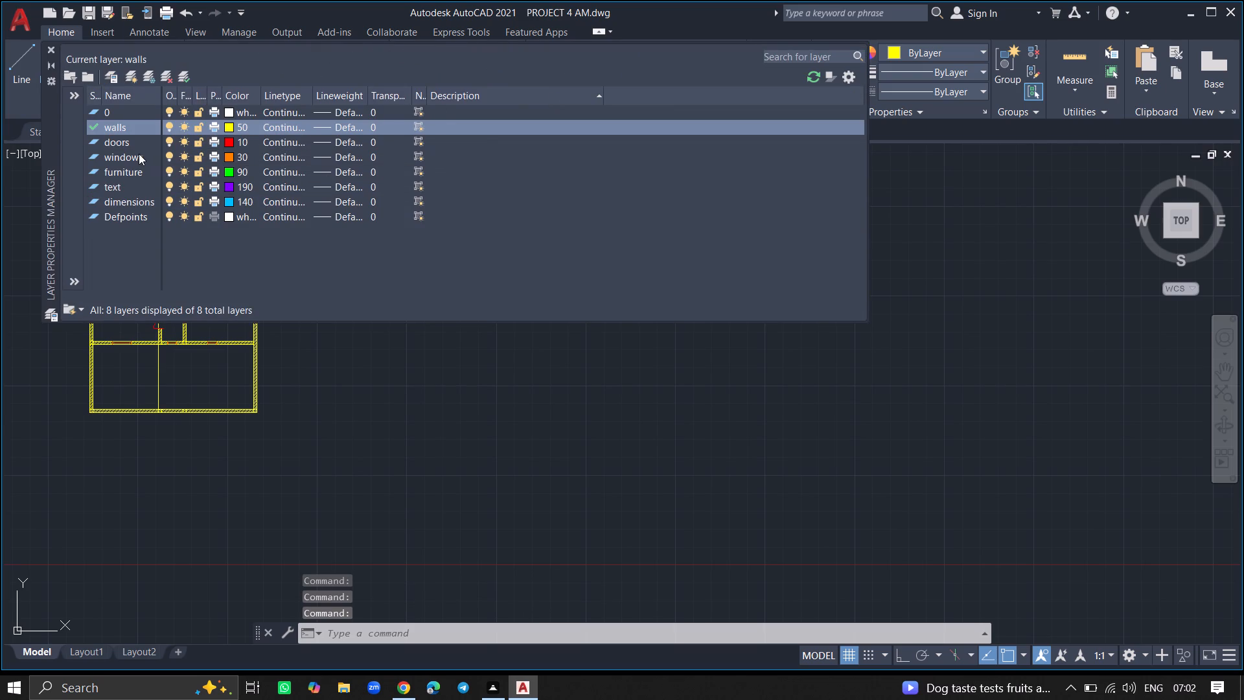
pyautogui.doubleClick(135, 167)
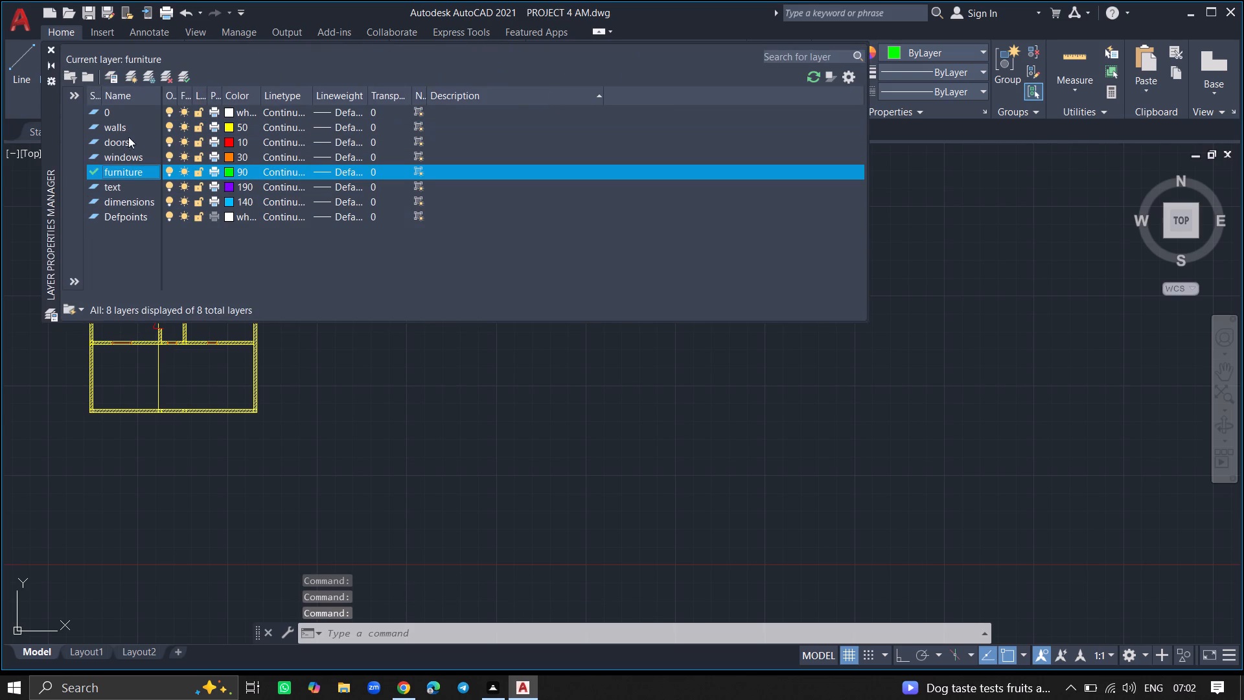
pyautogui.click(51, 49)
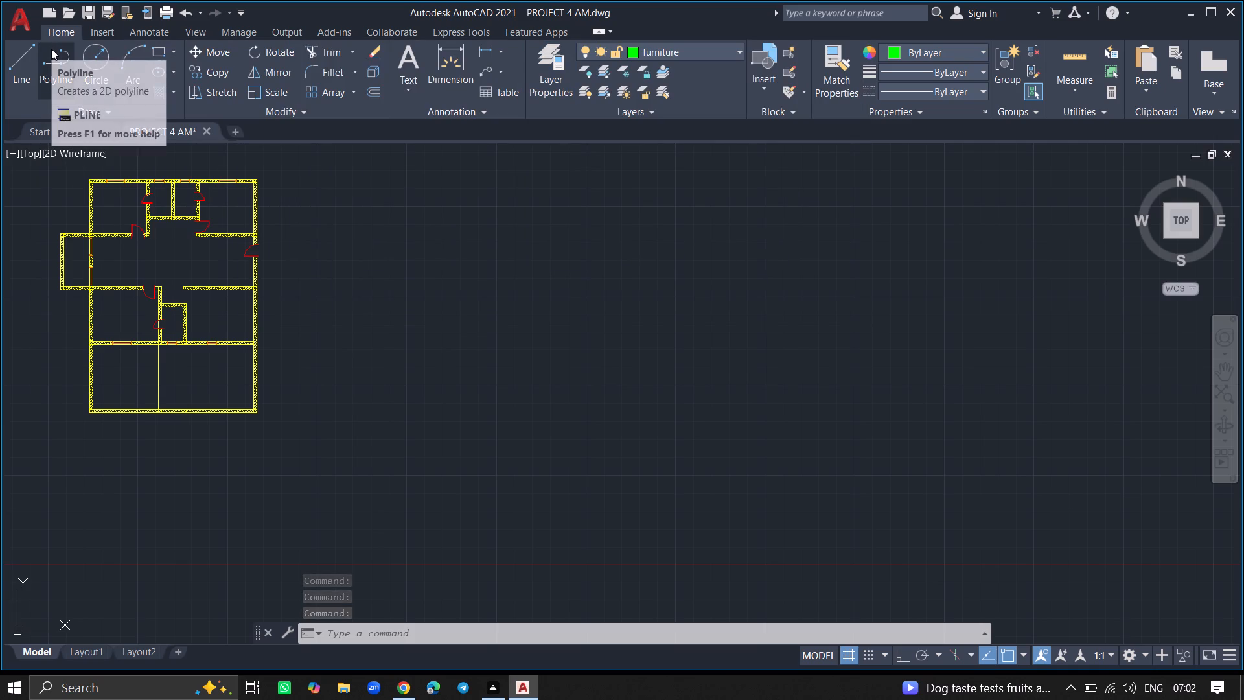
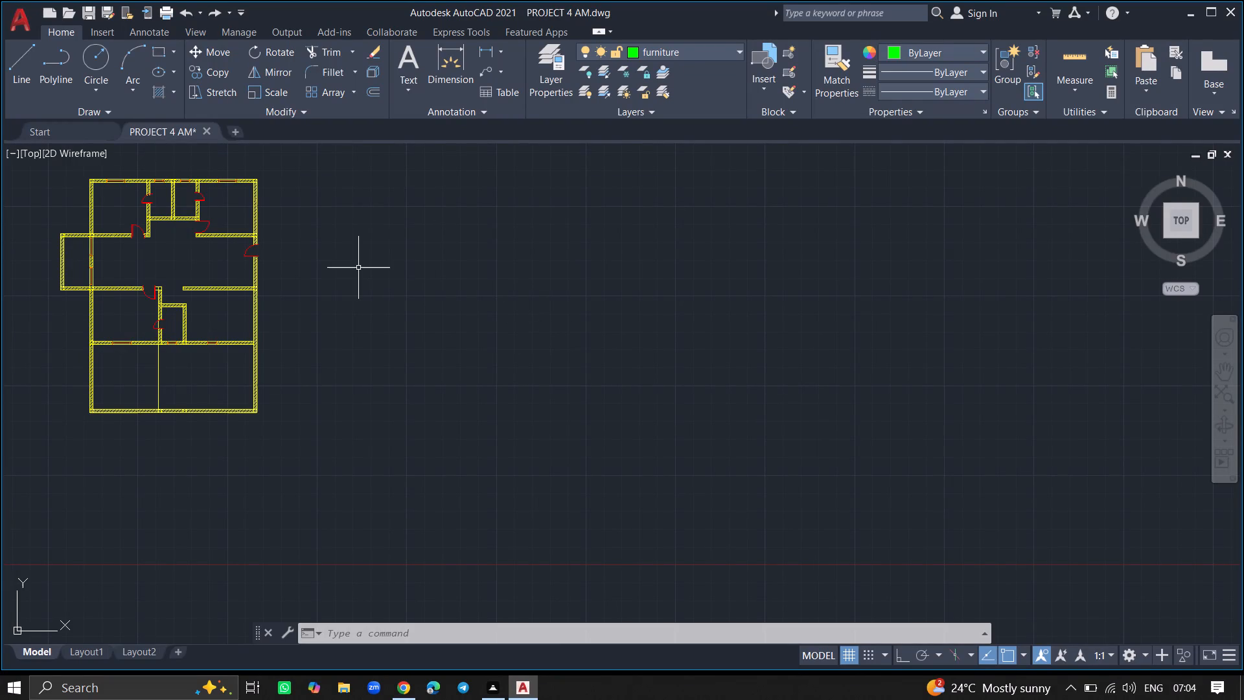
# Insert the Bed - Queen block from the DesignCenter's Home - Space Planner blocks into empty space beside the unfurnished floor plan.
pyautogui.hotkey('ctrl', '2')
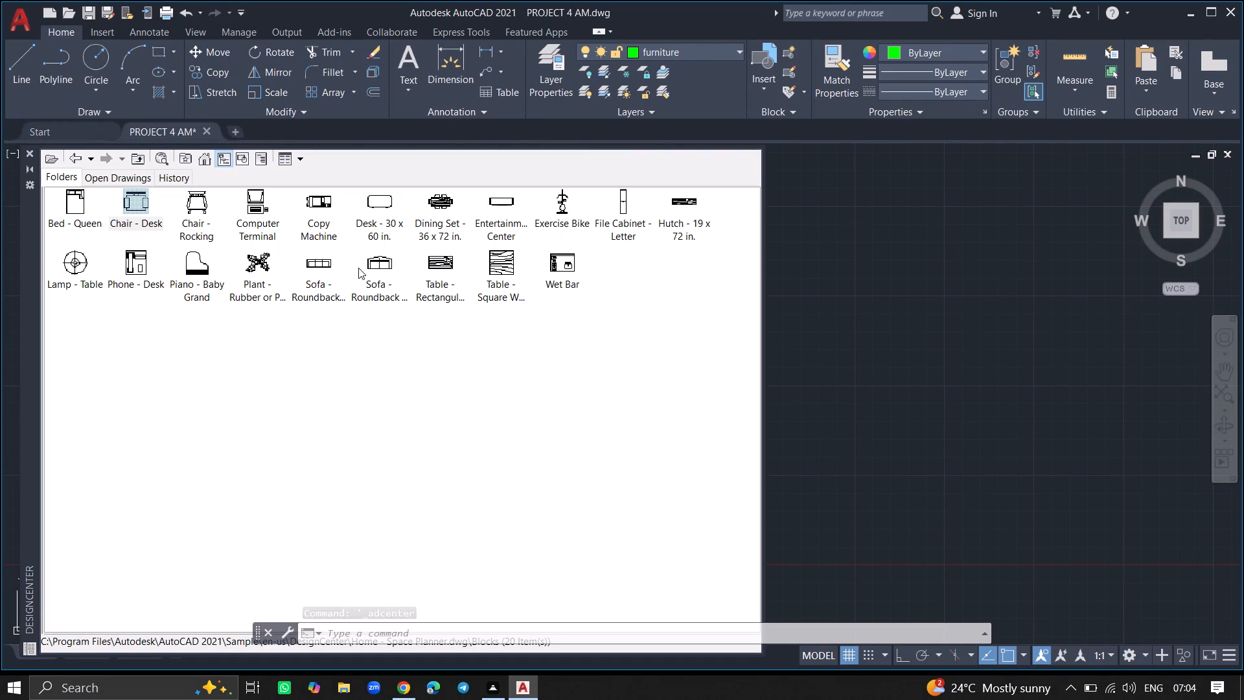
pyautogui.click(82, 213)
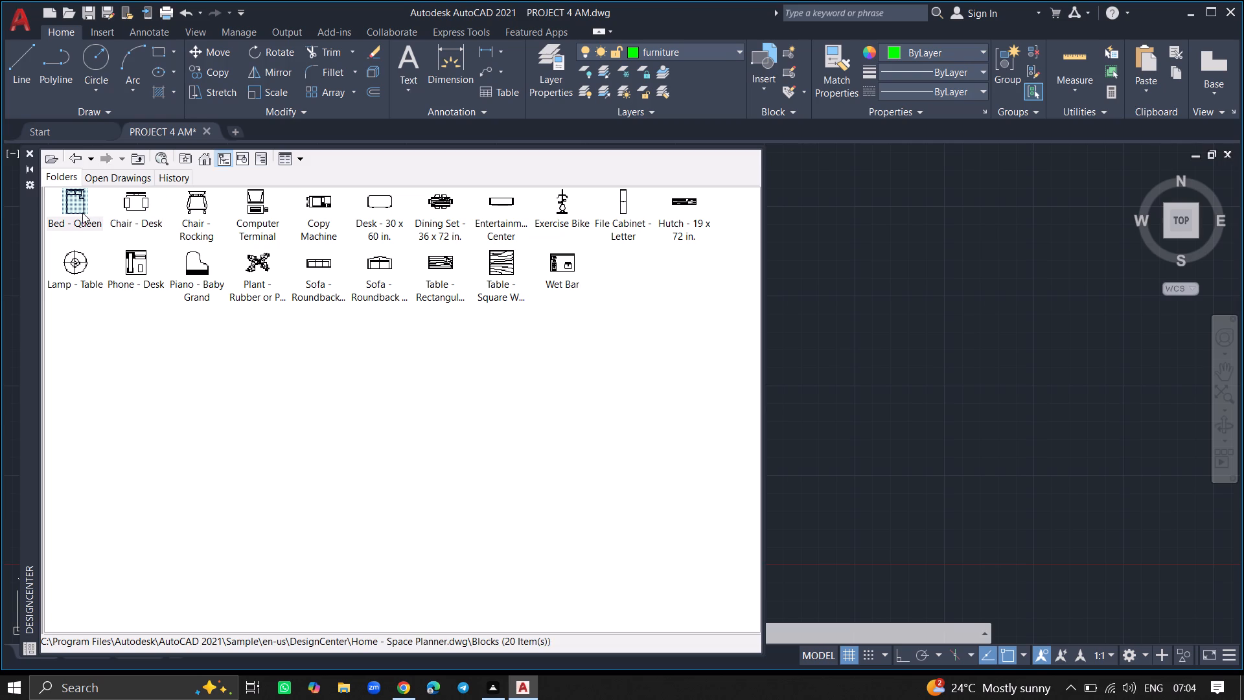
pyautogui.moveTo(82, 213); pyautogui.dragTo(263, 240)
pyautogui.moveTo(263, 240); pyautogui.dragTo(818, 317)
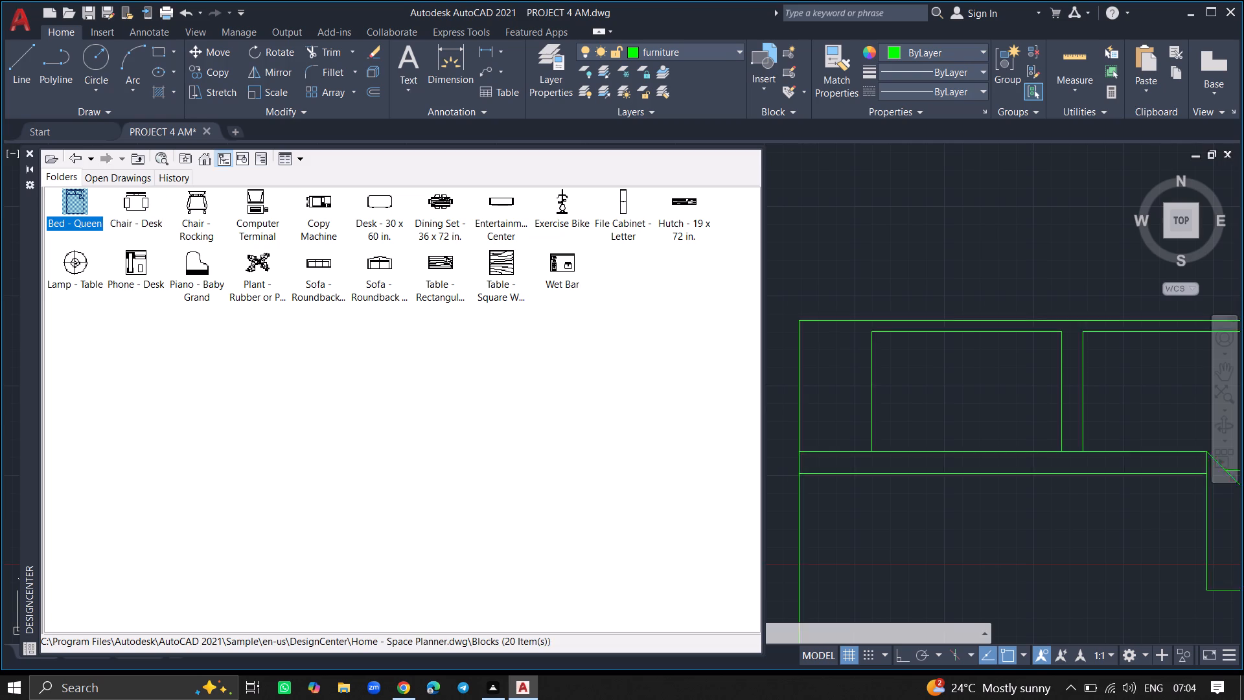
pyautogui.moveTo(818, 317); pyautogui.dragTo(863, 292)
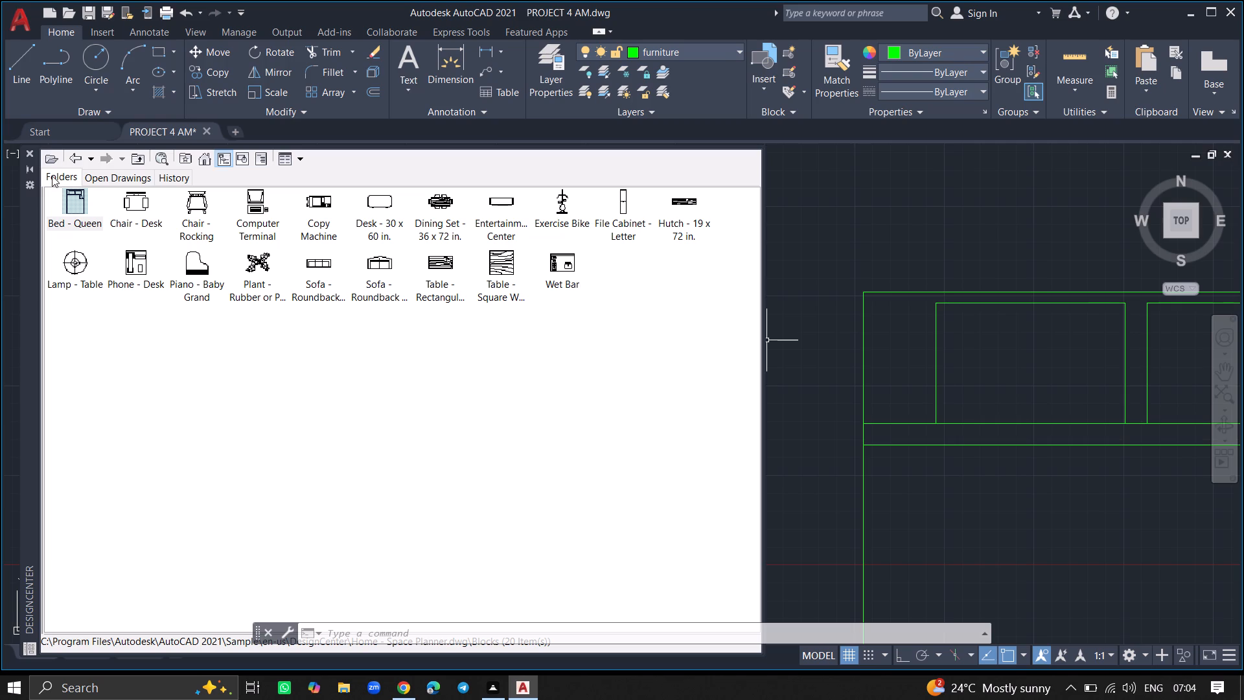
pyautogui.click(30, 152)
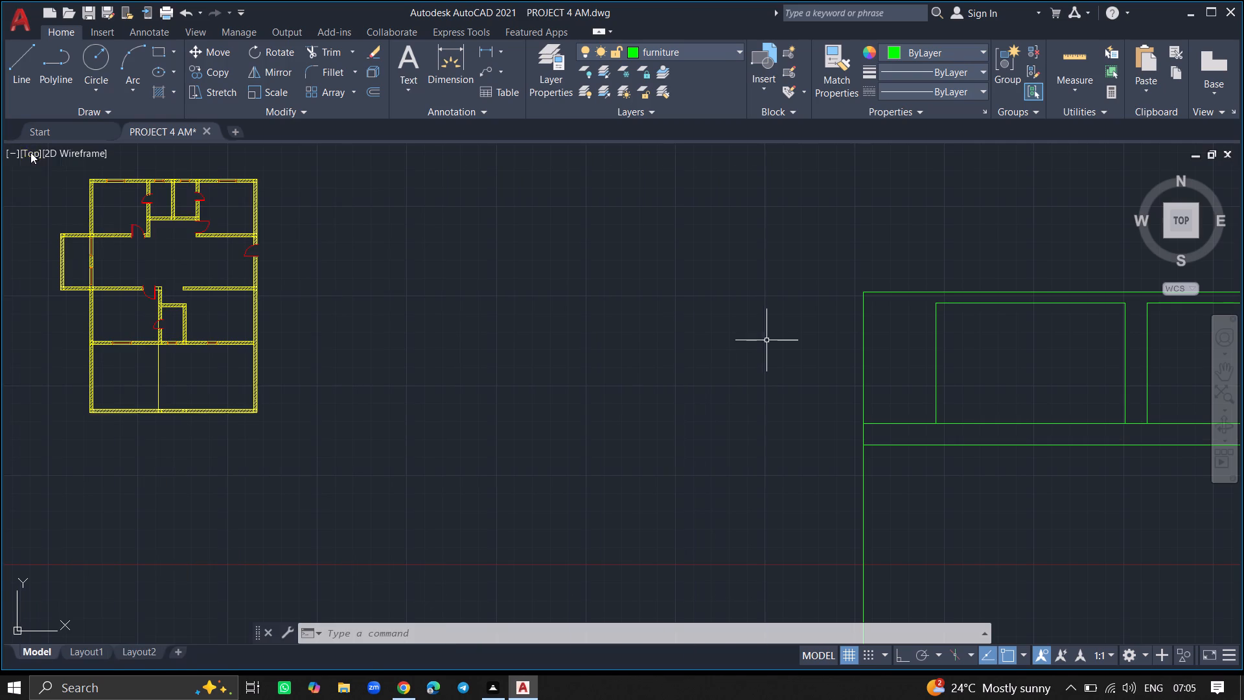
# Scale the inserted queen bed down freehand to a small fraction of its size, using a pillow corner as base point.
pyautogui.keyDown('ctrl'); pyautogui.scroll(-3, 119, 241); pyautogui.keyUp('ctrl')
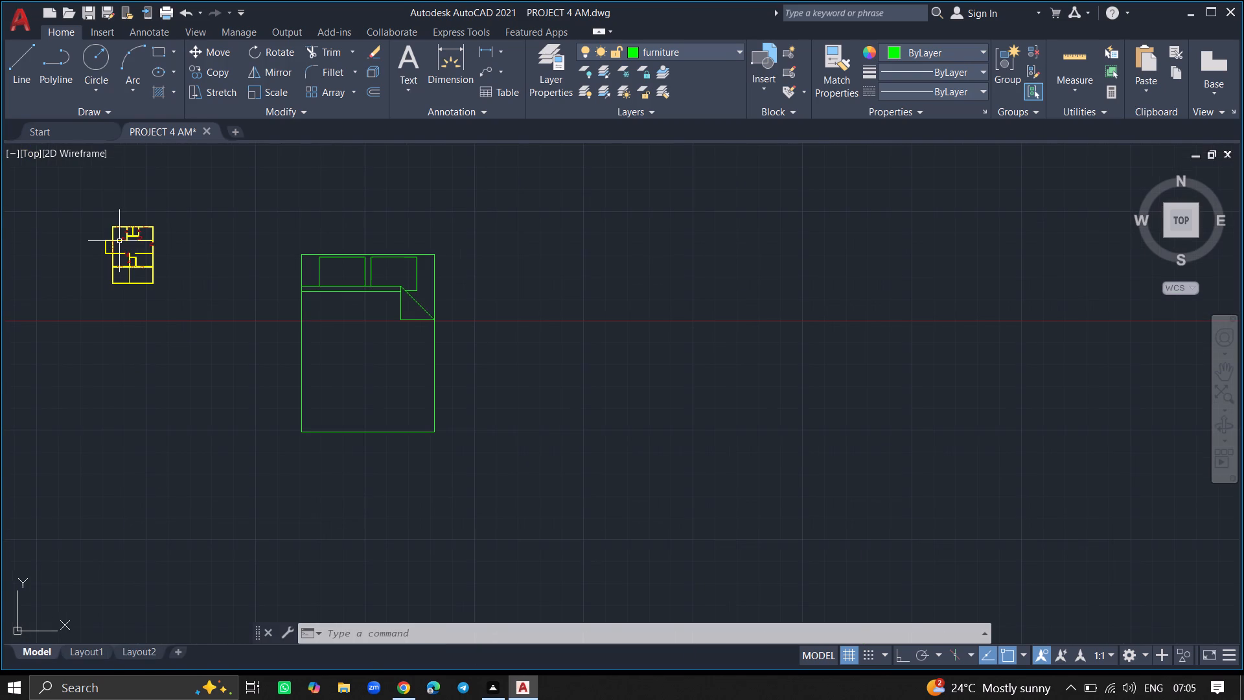
pyautogui.click(320, 288)
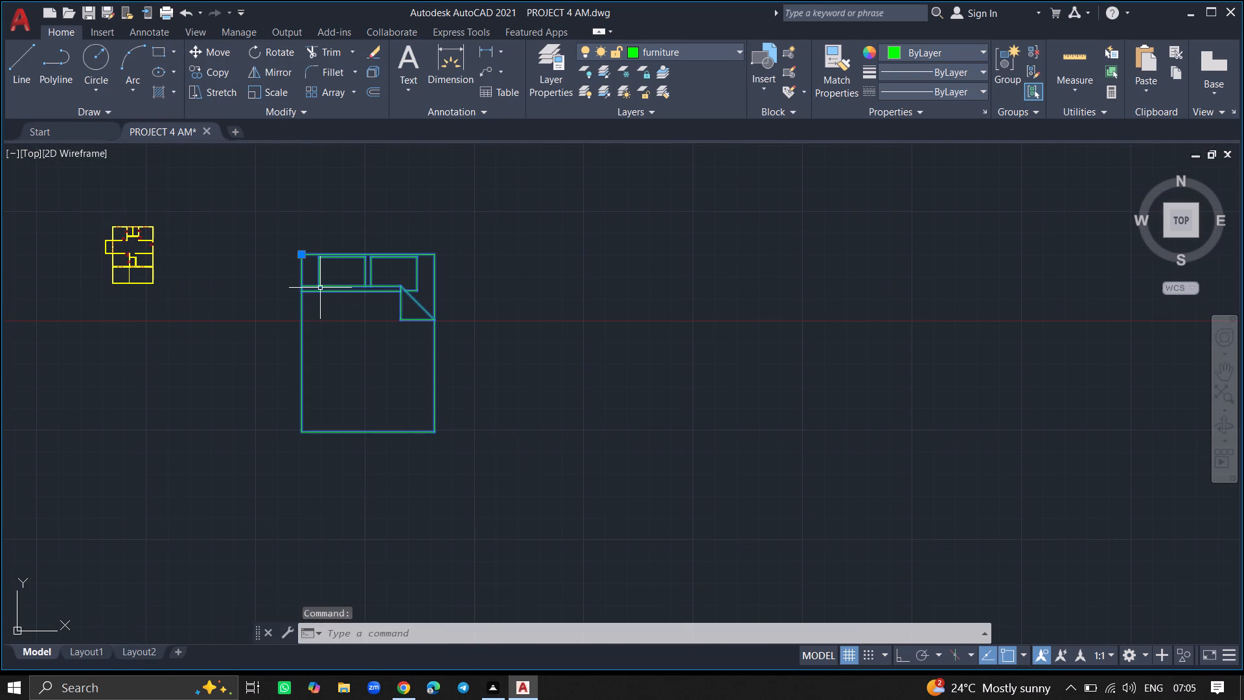
pyautogui.write('SC')
pyautogui.press('Return')
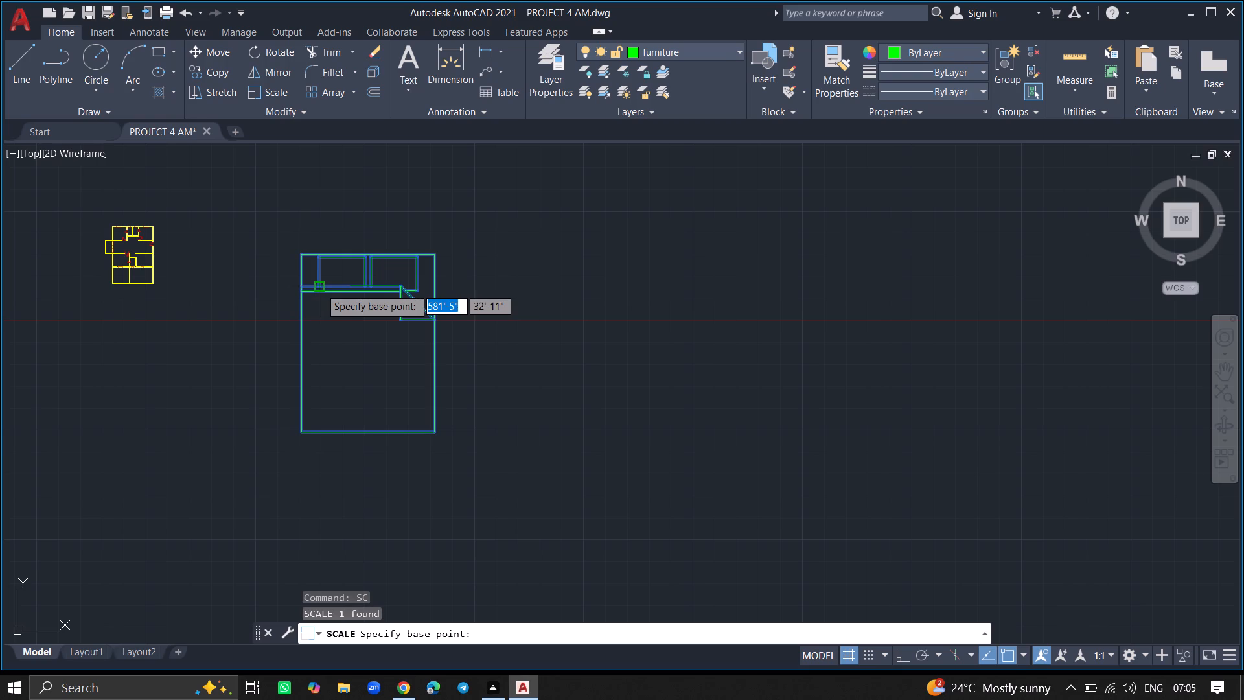
pyautogui.click(320, 288)
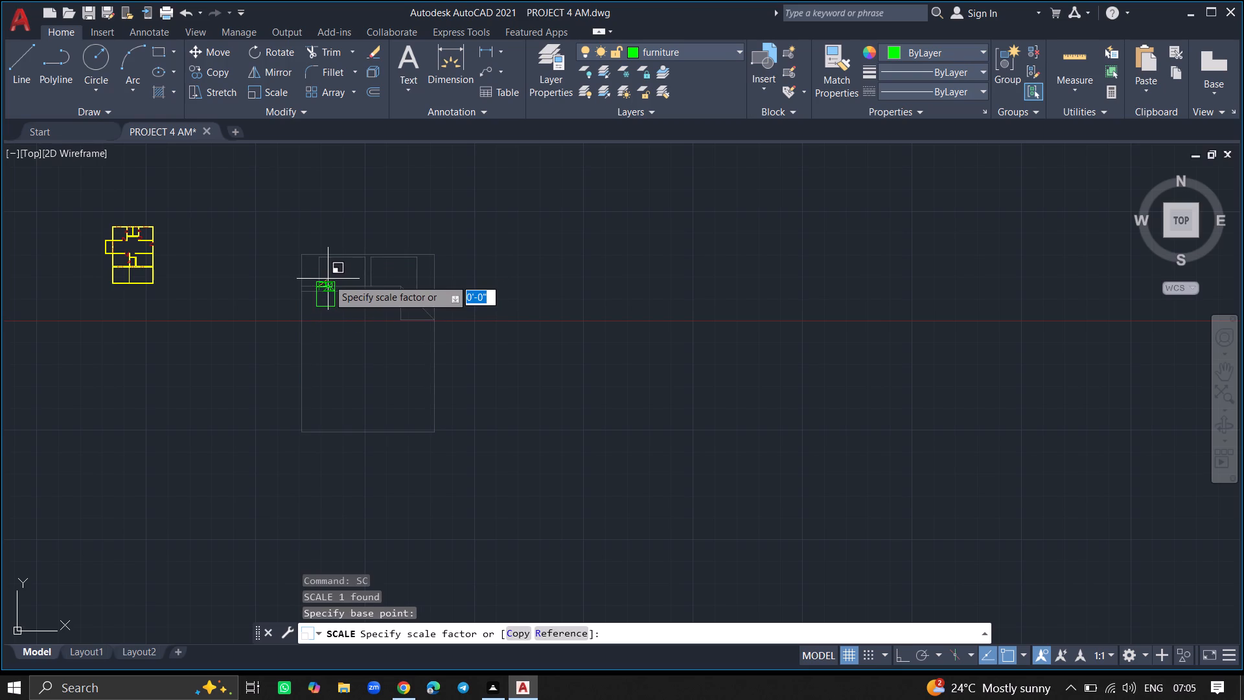
pyautogui.keyDown('ctrl'); pyautogui.scroll(2, 326, 279); pyautogui.keyUp('ctrl')
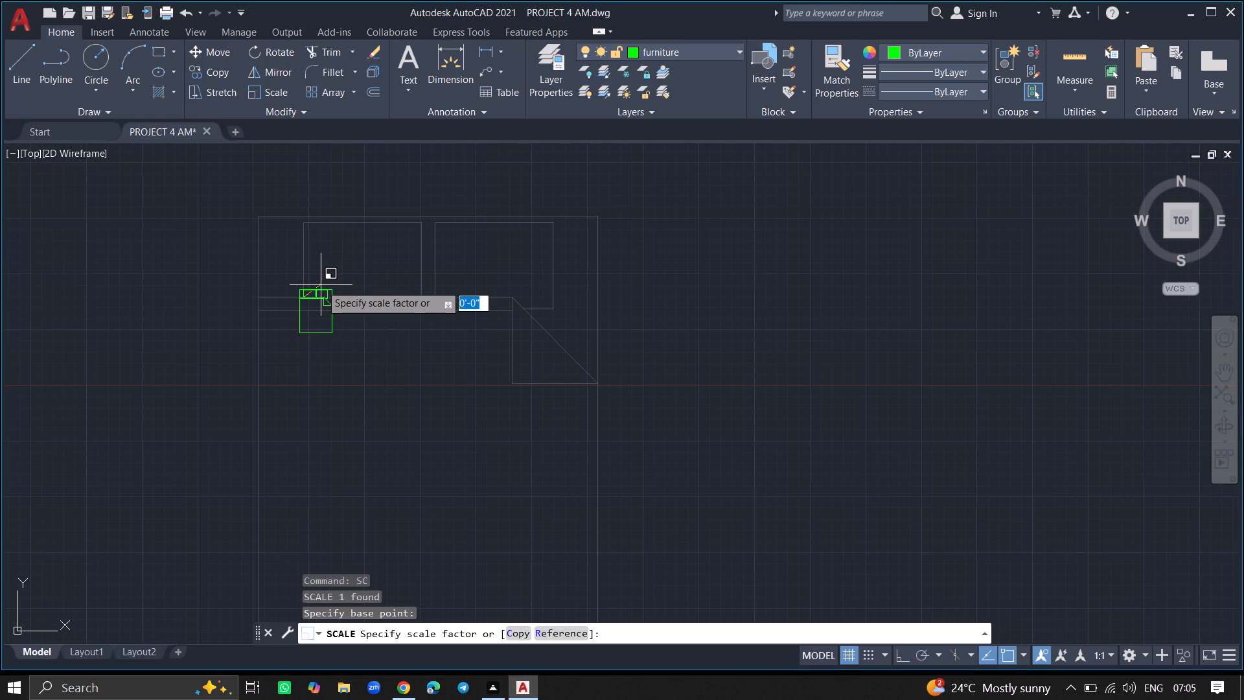
pyautogui.click(321, 286)
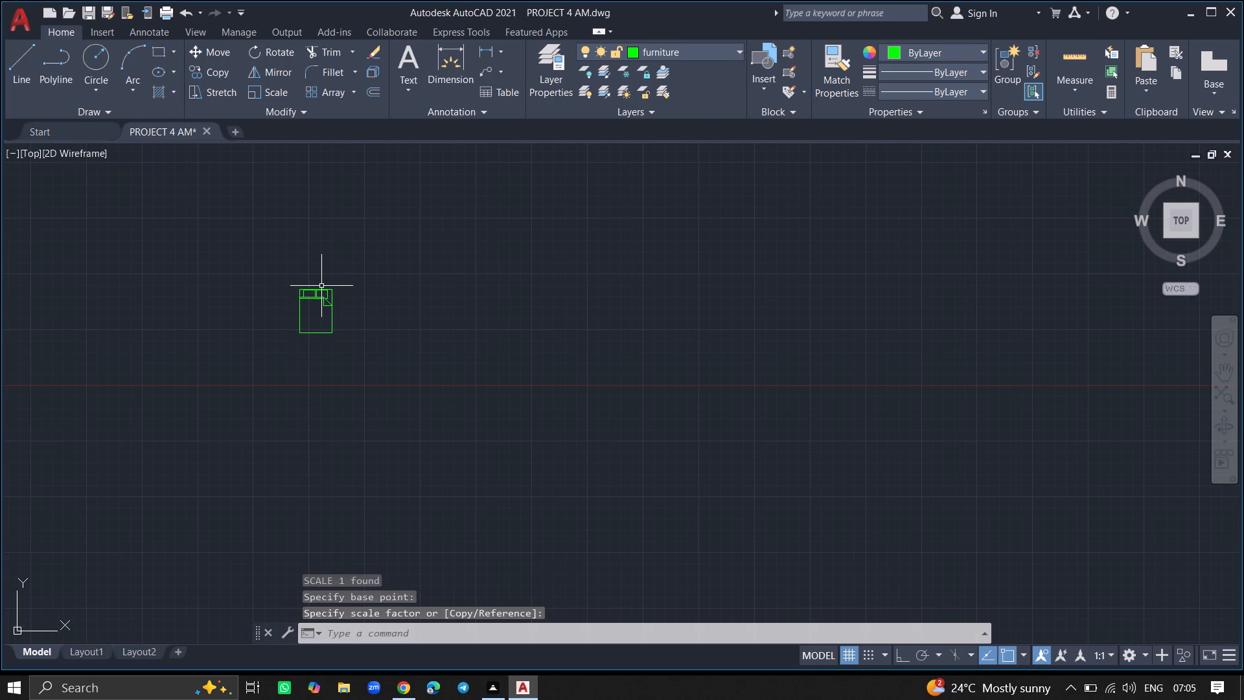
# Move the reduced bed from the empty space into the upper-left bedroom of the unfurnished floor plan.
pyautogui.click(315, 290)
pyautogui.write('MOVE')
pyautogui.press('Return')
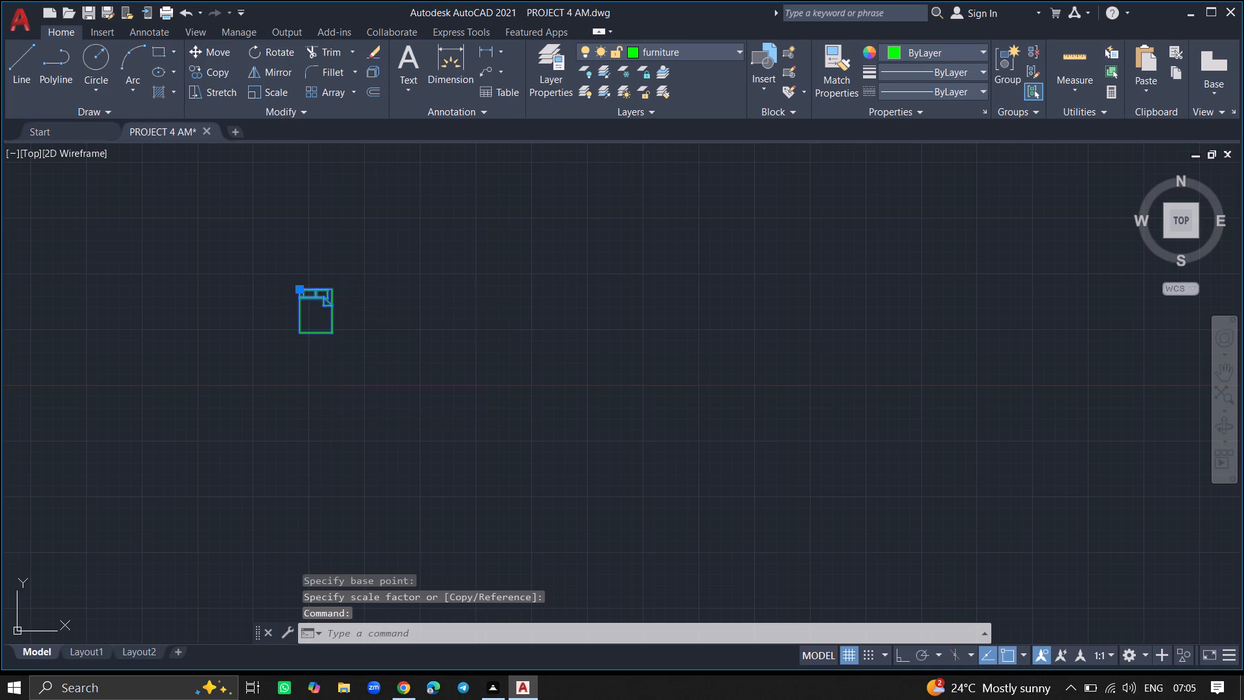
pyautogui.click(315, 290)
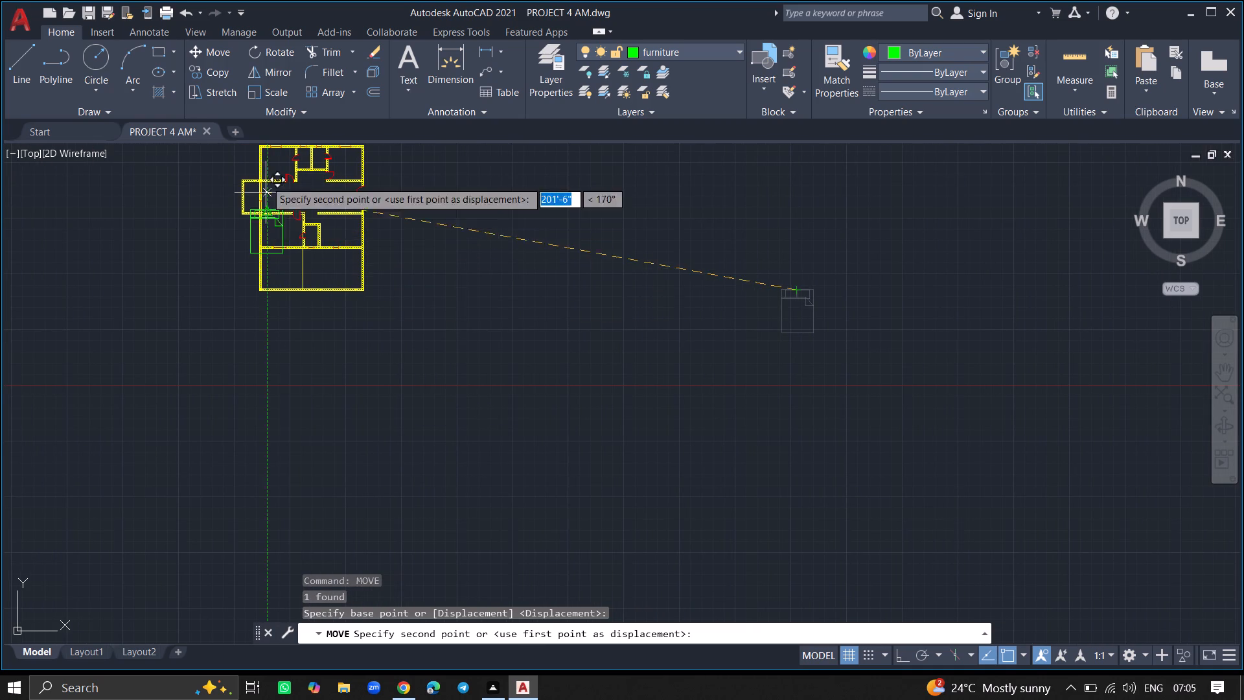
pyautogui.keyDown('ctrl'); pyautogui.scroll(8, 273, 152); pyautogui.keyUp('ctrl')
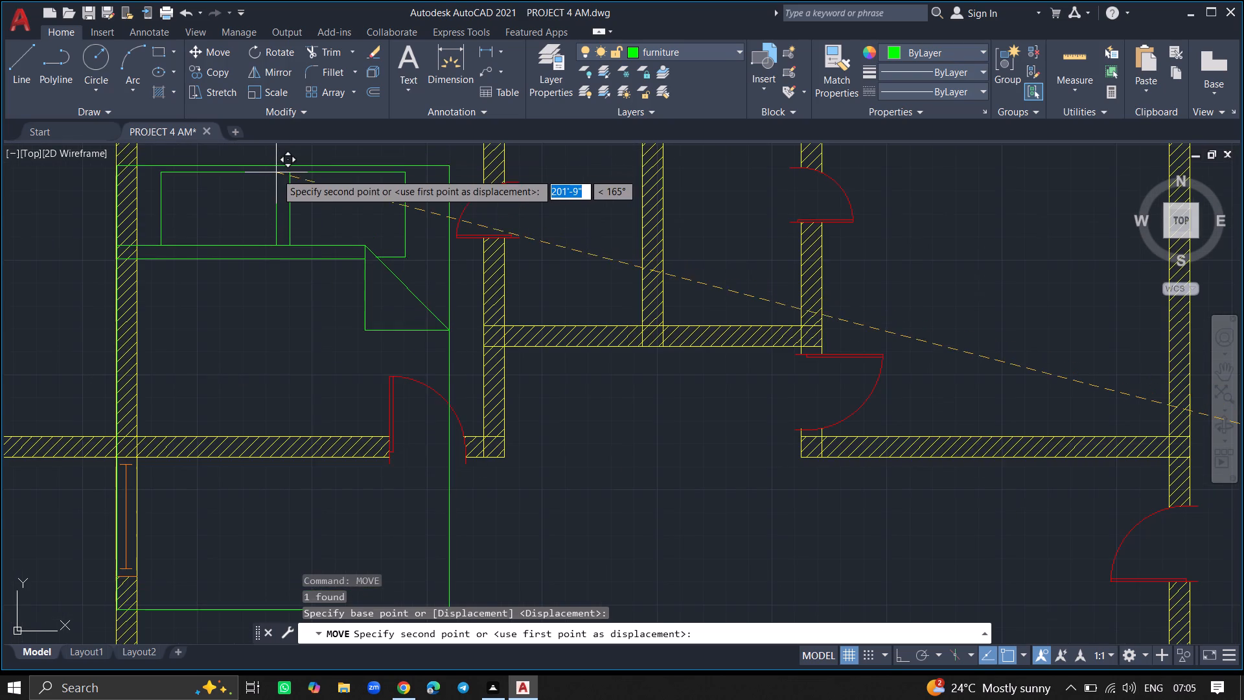
pyautogui.click(277, 173)
# Scale the bed down again freehand from a point between the pillows so it fits inside the upper-left bedroom.
pyautogui.click(277, 173)
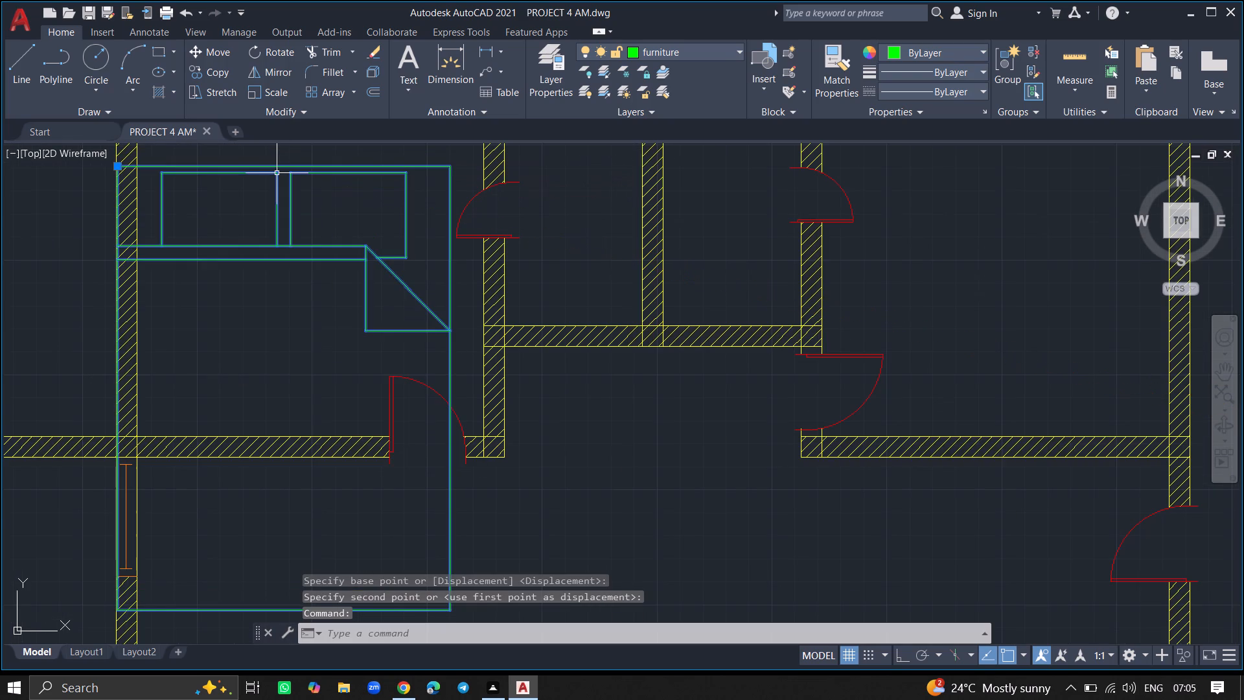
pyautogui.write('SC')
pyautogui.press('Return')
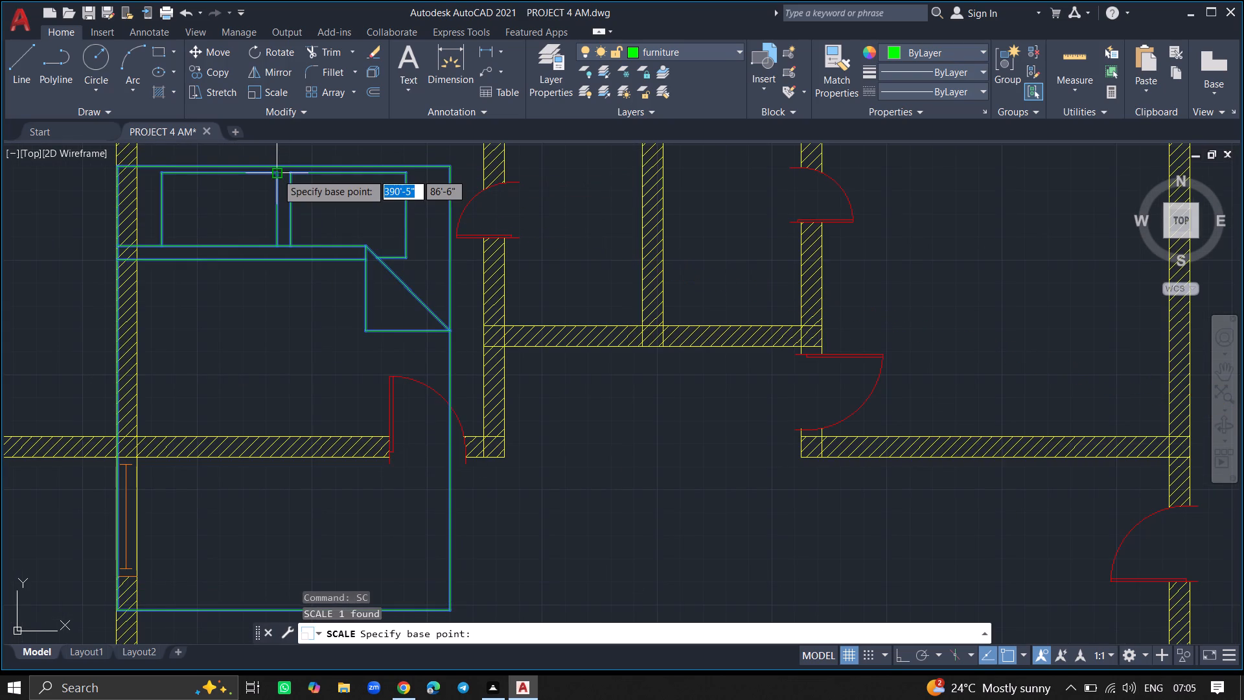
pyautogui.click(277, 173)
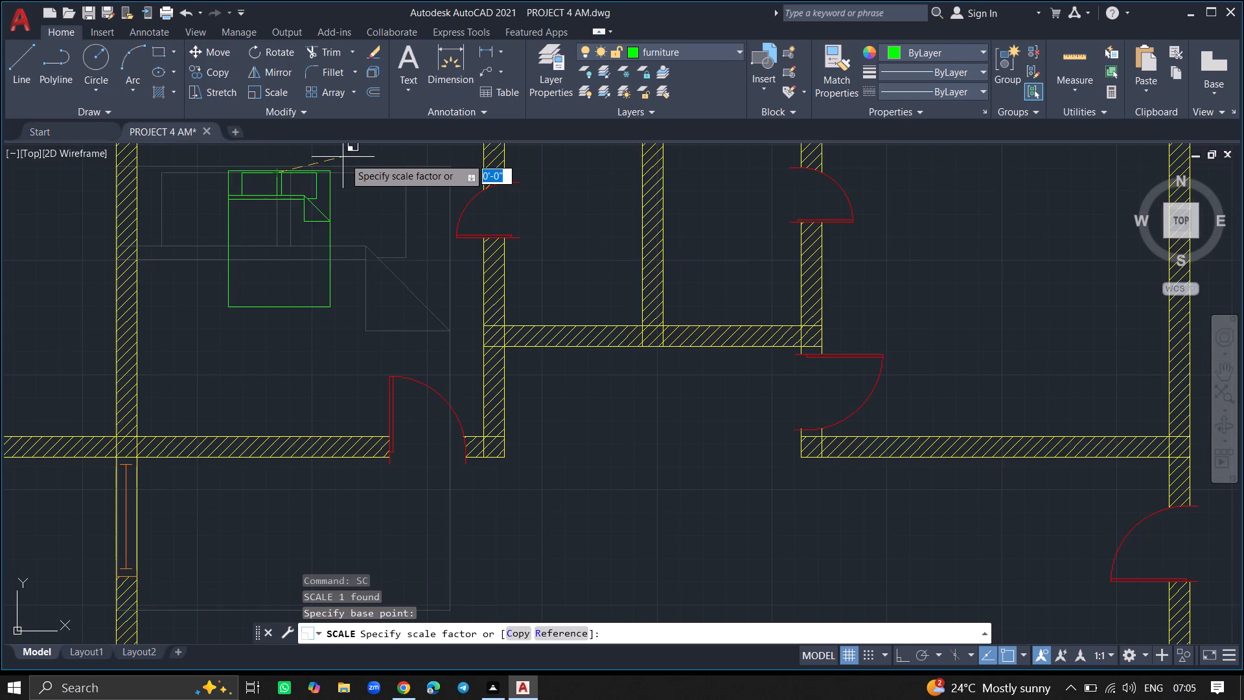
pyautogui.click(369, 164)
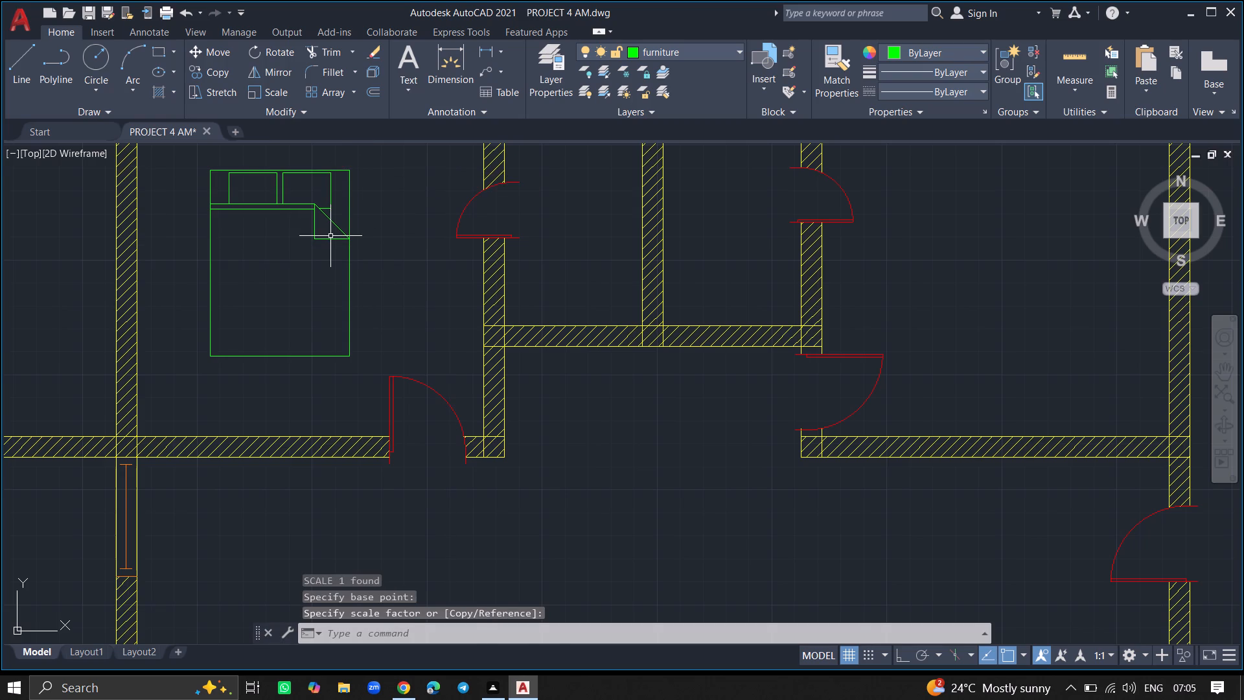
# Move the bed slightly upward, closer to the window wall of the upper-left bedroom.
pyautogui.keyDown('ctrl'); pyautogui.scroll(-1, 330, 236); pyautogui.keyUp('ctrl')
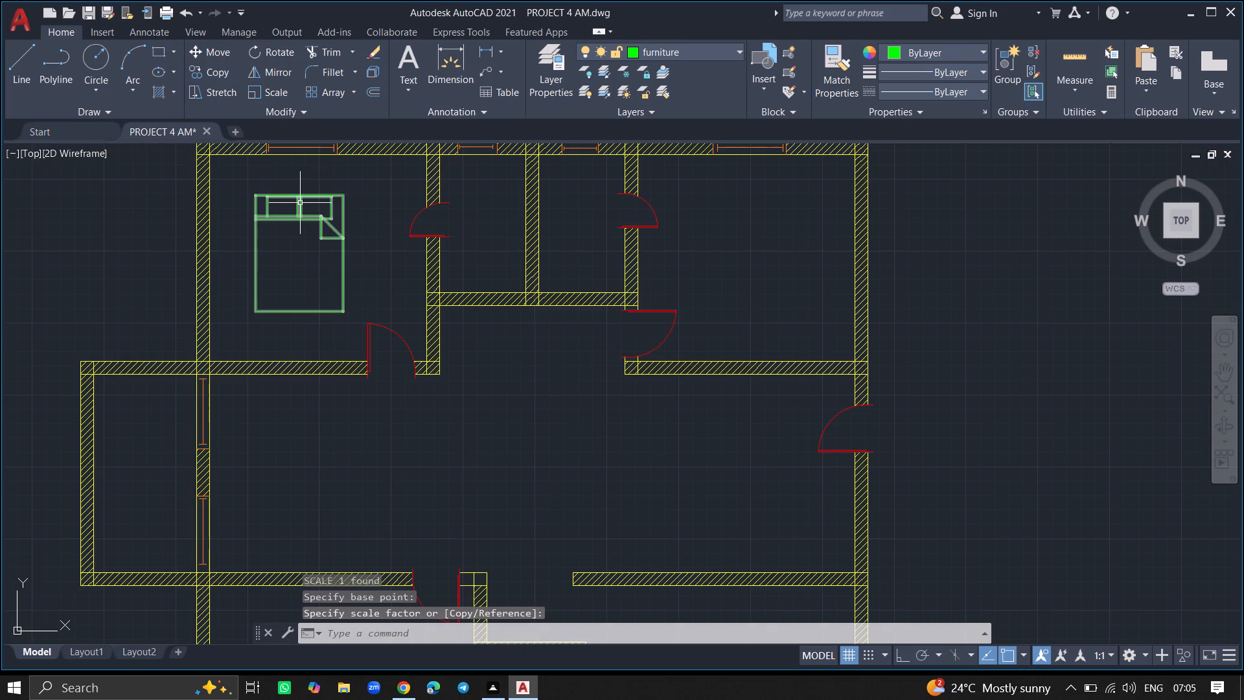
pyautogui.click(300, 203)
pyautogui.write('MOVE')
pyautogui.press('Return')
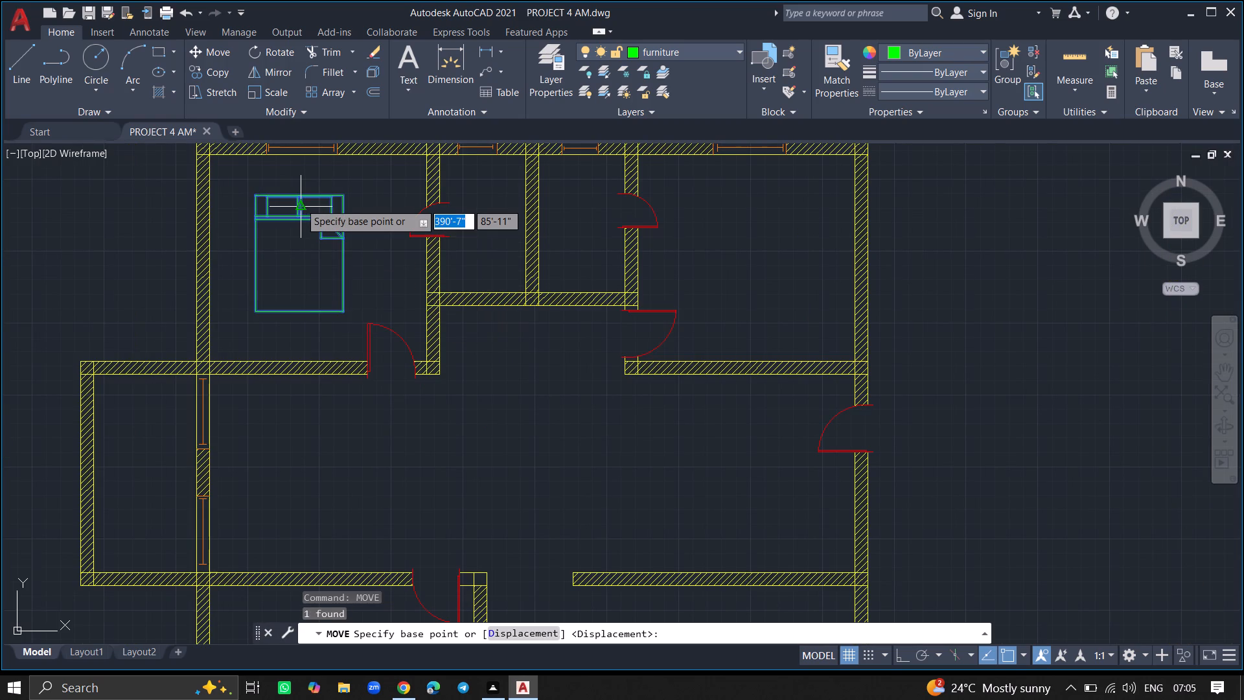
pyautogui.click(300, 203)
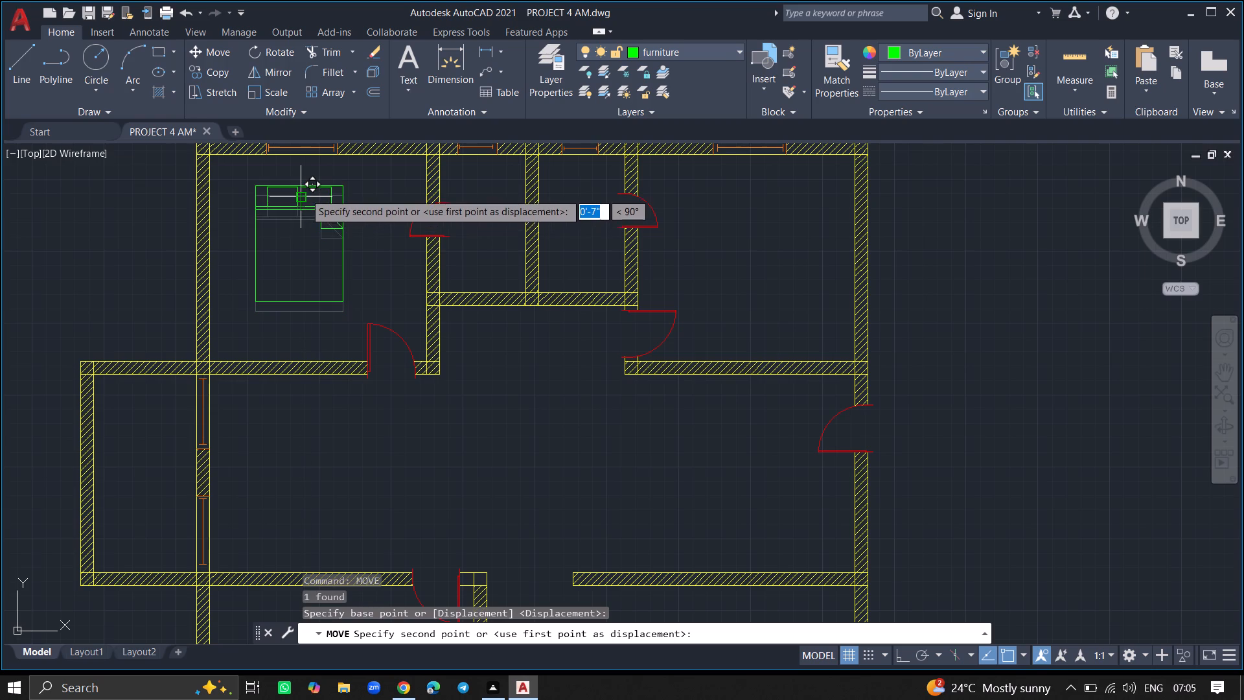
pyautogui.click(306, 188)
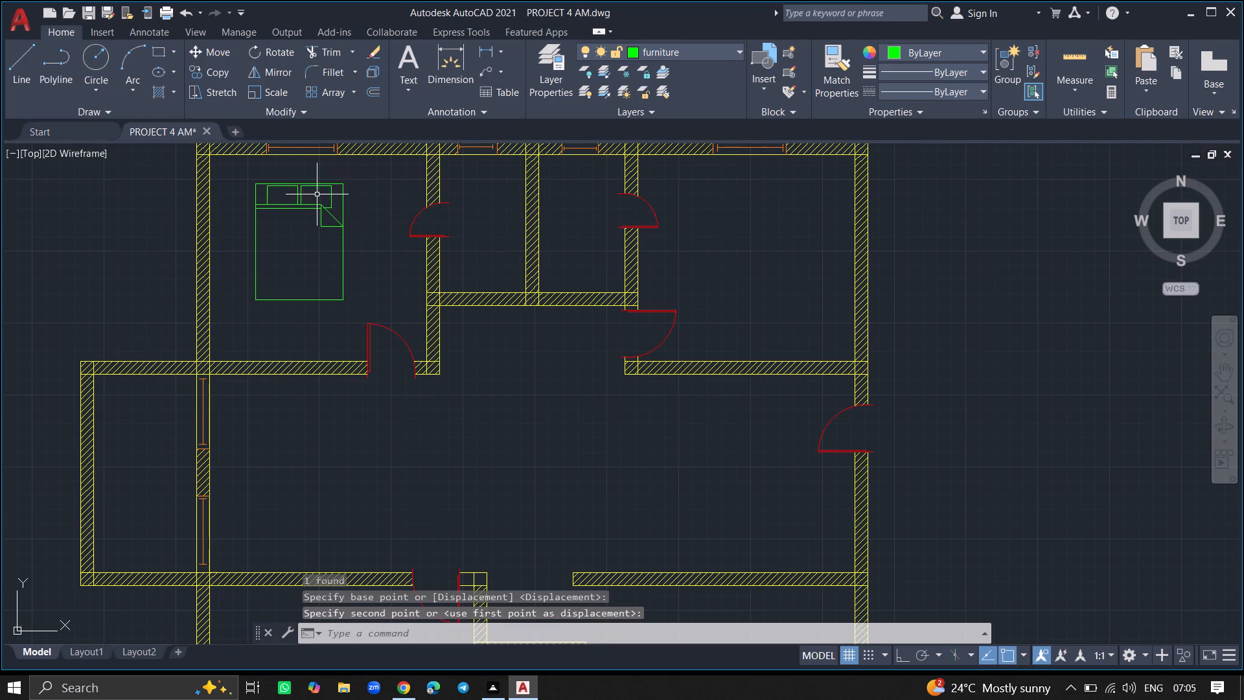
# Copy the bed into the upper-right bedroom and into the lower-left bedroom of the floor plan.
pyautogui.click(313, 203)
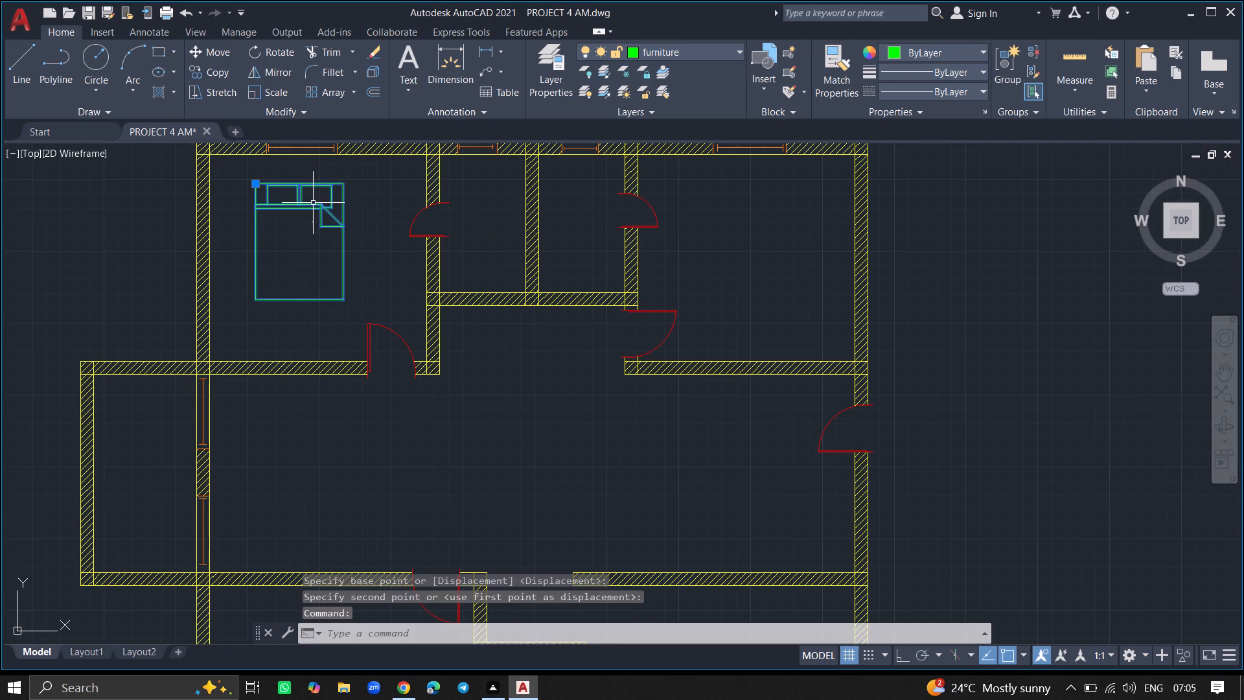
pyautogui.write('COPY')
pyautogui.press('Return')
pyautogui.click(313, 203)
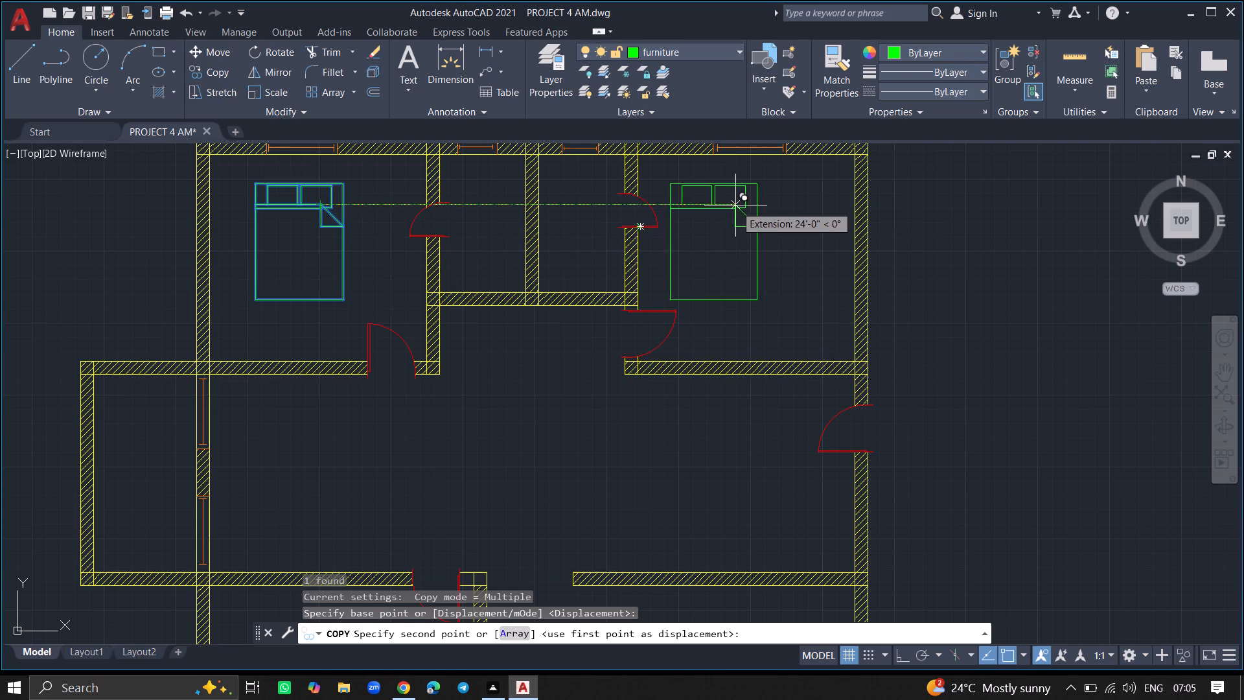
pyautogui.click(763, 195)
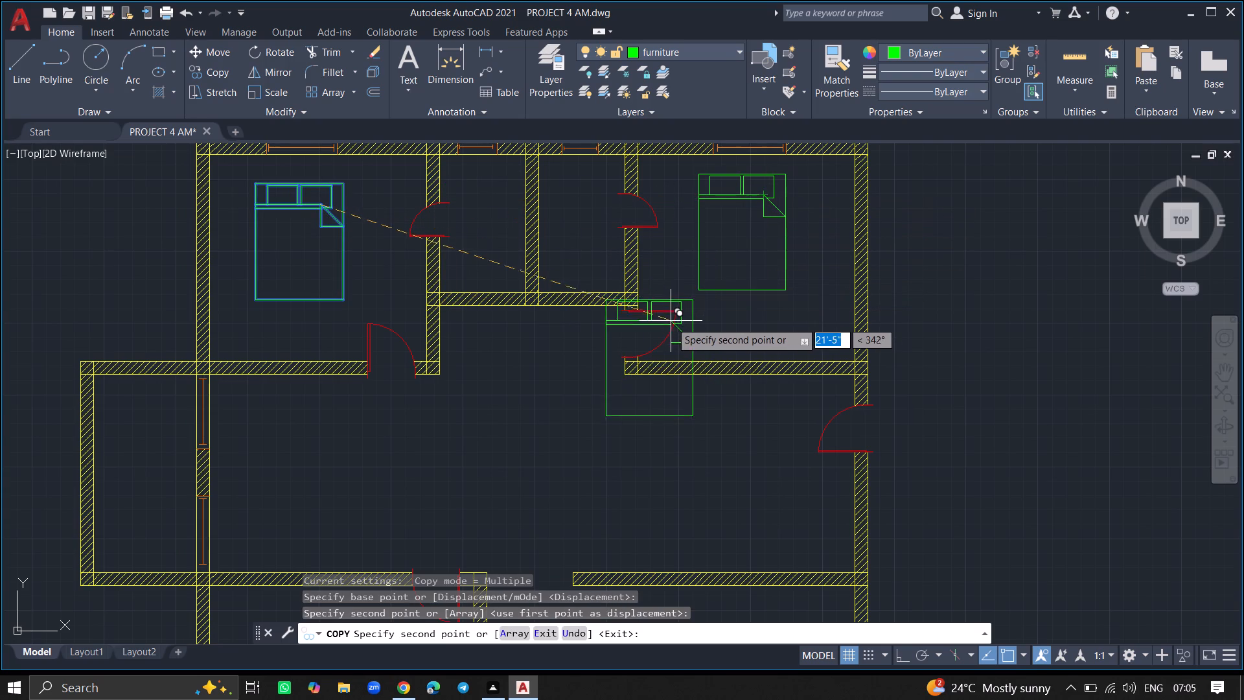
pyautogui.keyDown('ctrl'); pyautogui.scroll(-6, 671, 321); pyautogui.keyUp('ctrl')
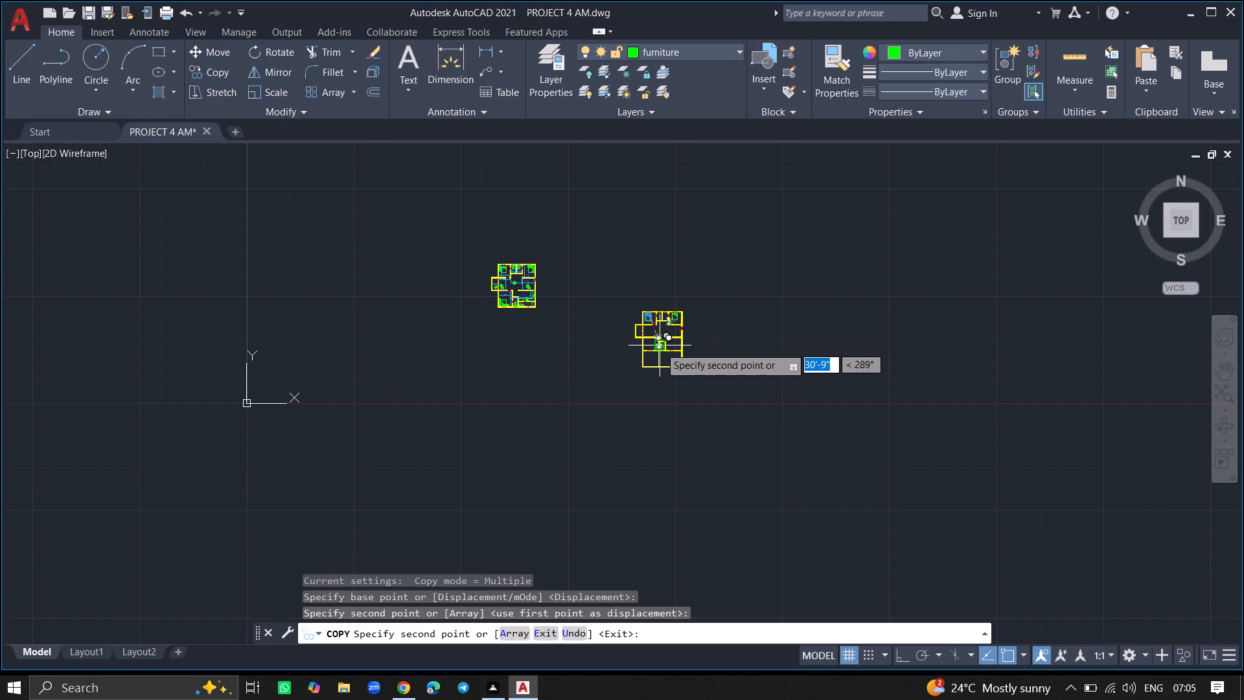
pyautogui.keyDown('ctrl'); pyautogui.scroll(4, 655, 351); pyautogui.keyUp('ctrl')
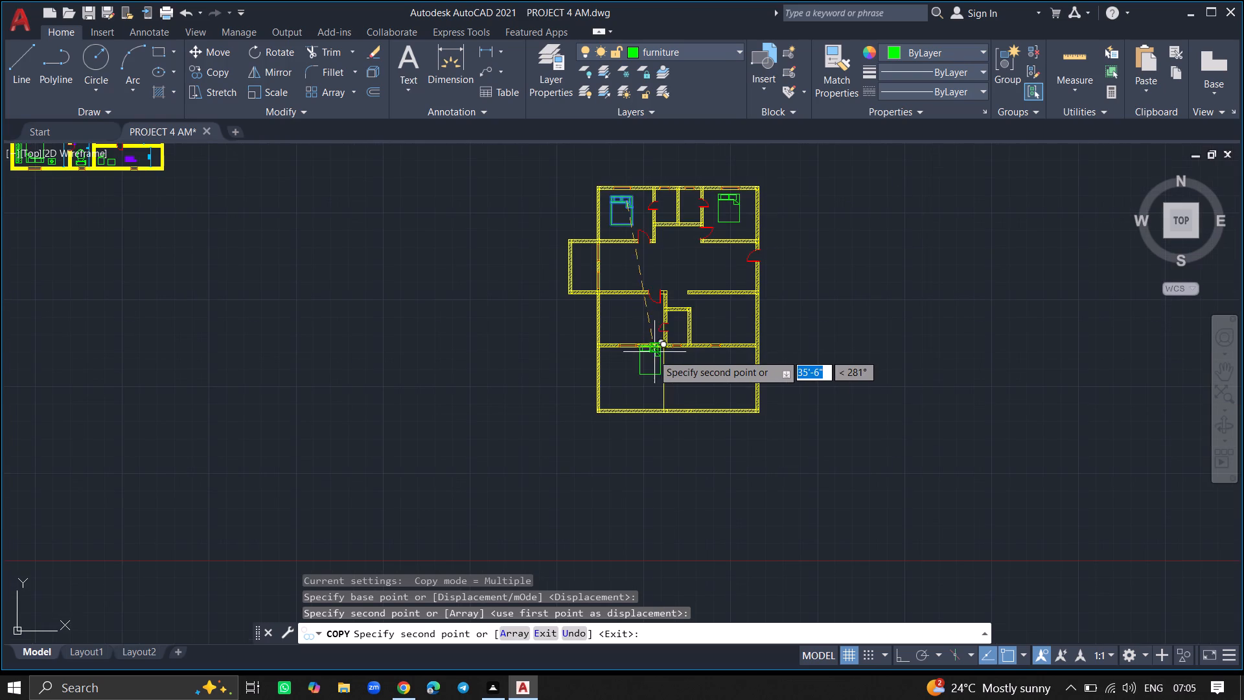
pyautogui.keyDown('ctrl'); pyautogui.scroll(2, 643, 312); pyautogui.keyUp('ctrl')
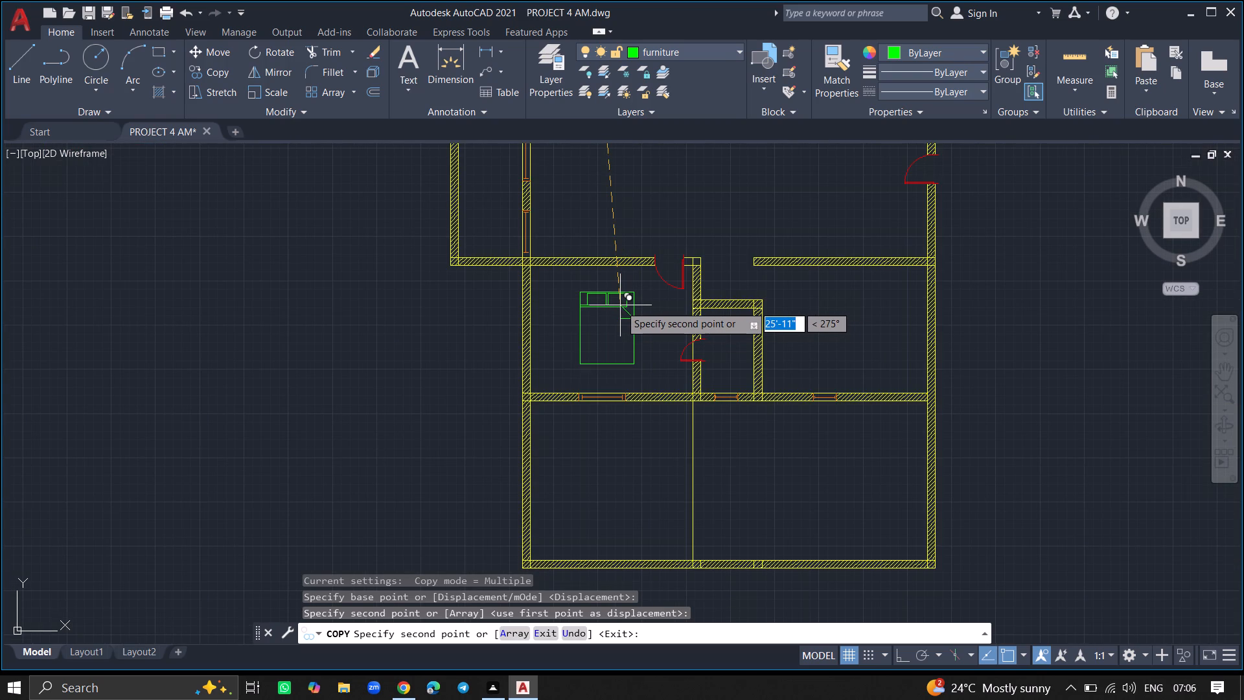
pyautogui.click(620, 305)
pyautogui.press('Return')
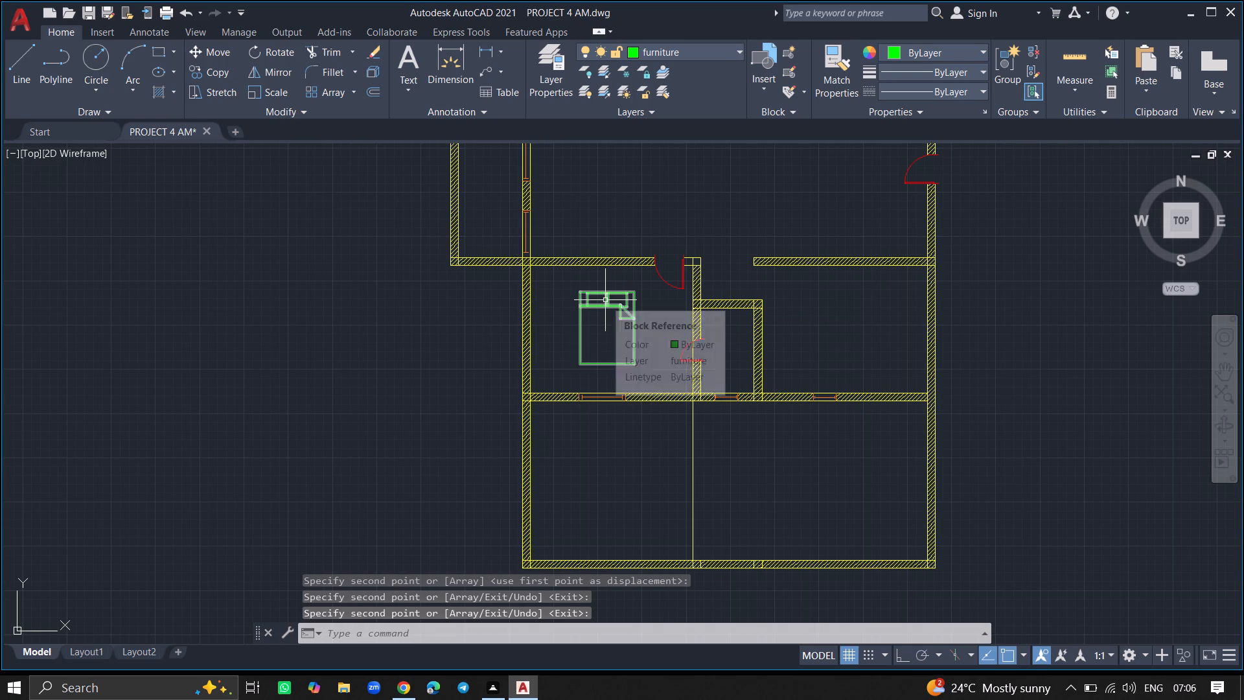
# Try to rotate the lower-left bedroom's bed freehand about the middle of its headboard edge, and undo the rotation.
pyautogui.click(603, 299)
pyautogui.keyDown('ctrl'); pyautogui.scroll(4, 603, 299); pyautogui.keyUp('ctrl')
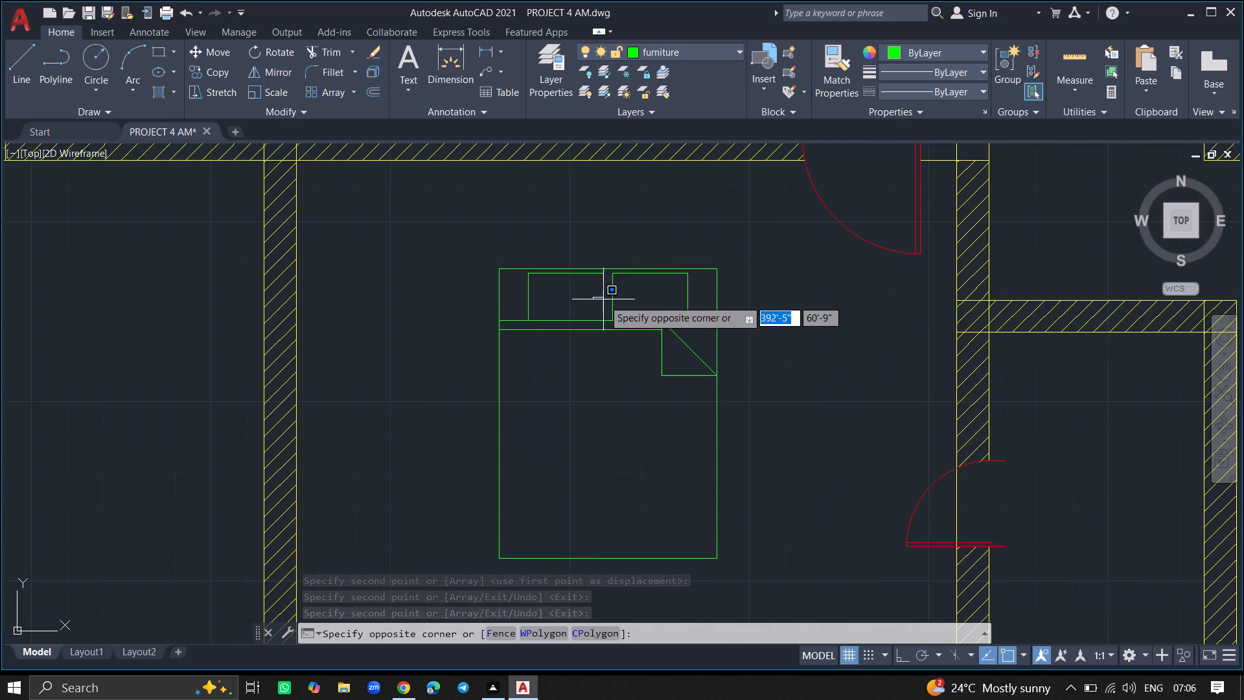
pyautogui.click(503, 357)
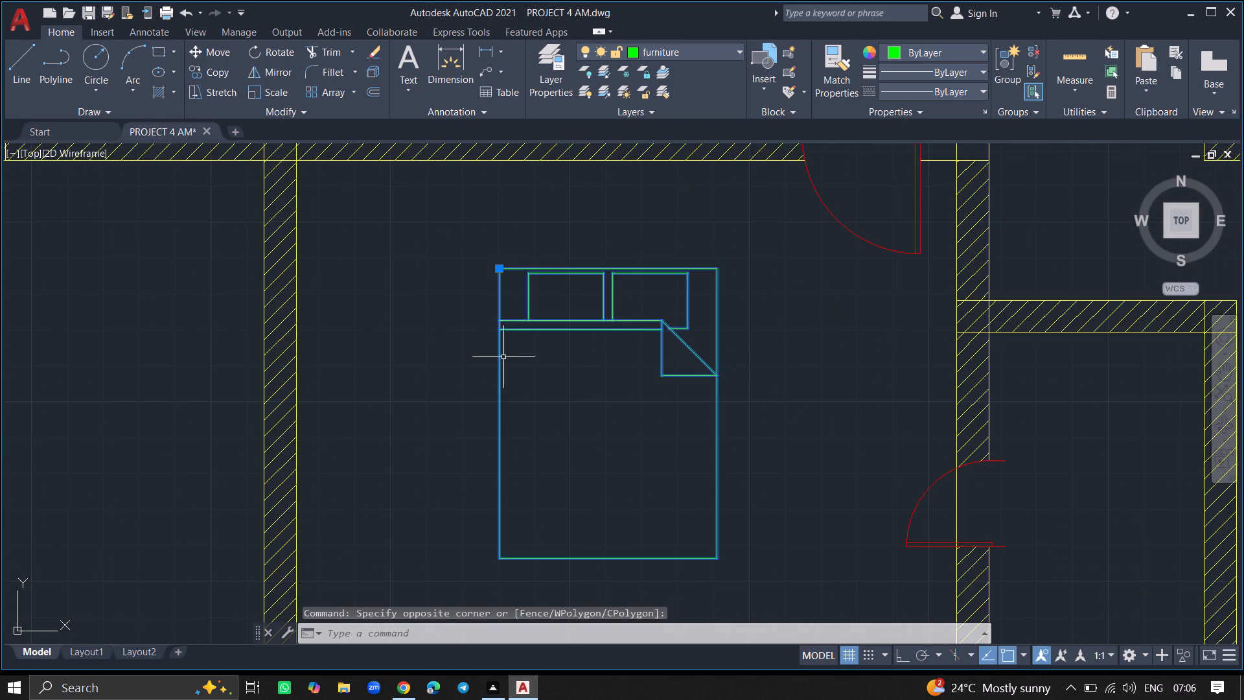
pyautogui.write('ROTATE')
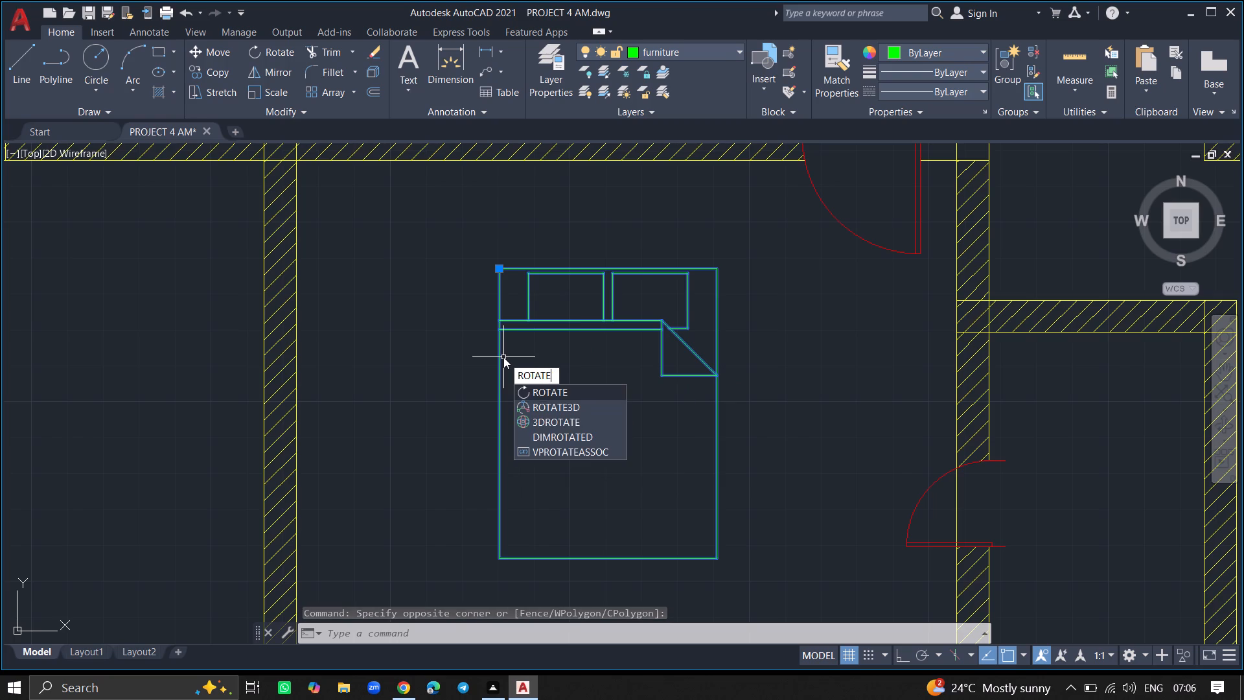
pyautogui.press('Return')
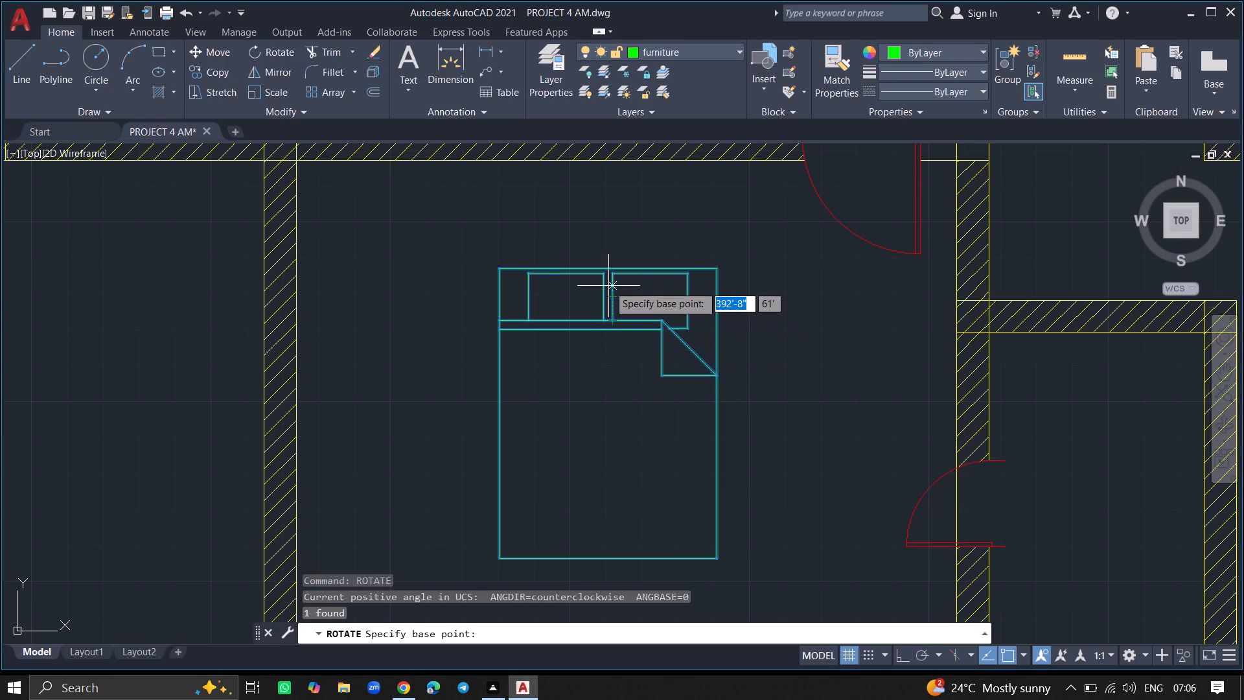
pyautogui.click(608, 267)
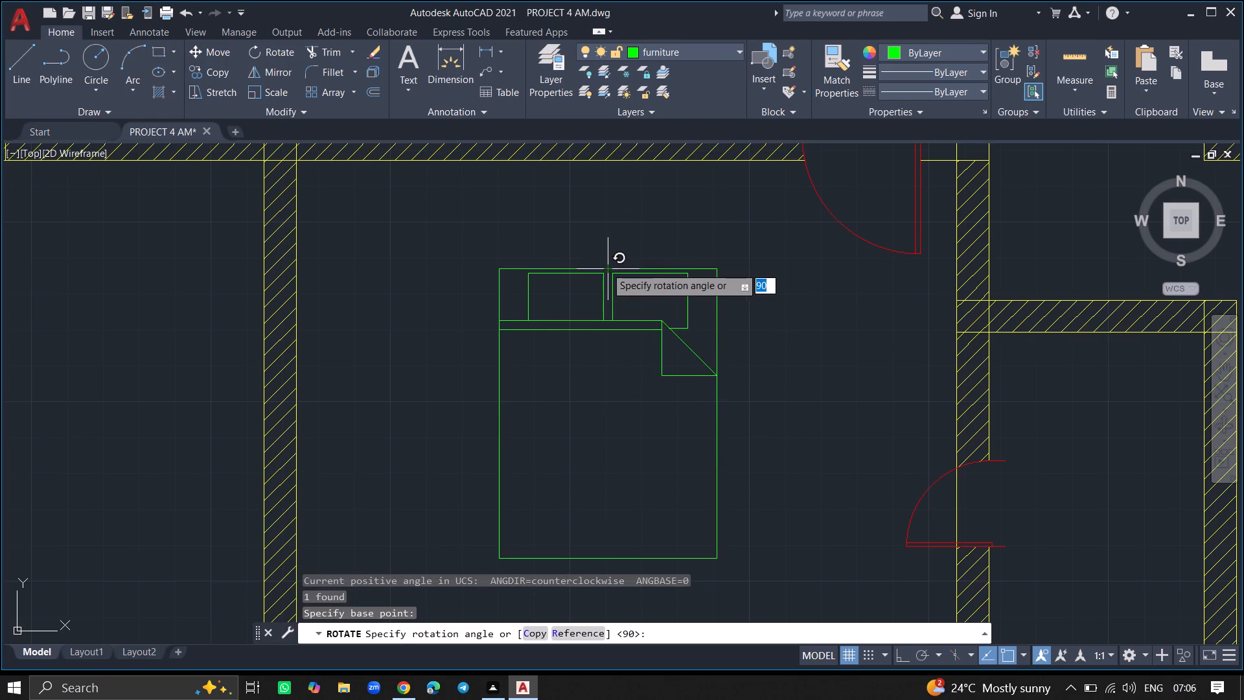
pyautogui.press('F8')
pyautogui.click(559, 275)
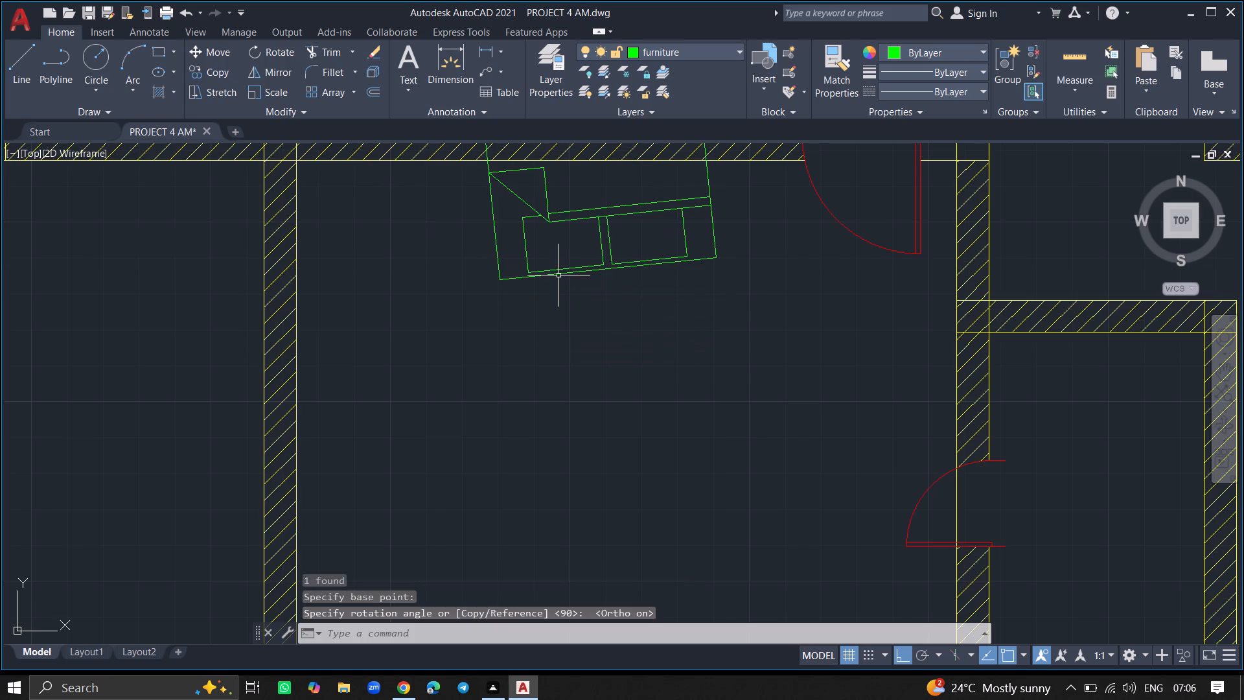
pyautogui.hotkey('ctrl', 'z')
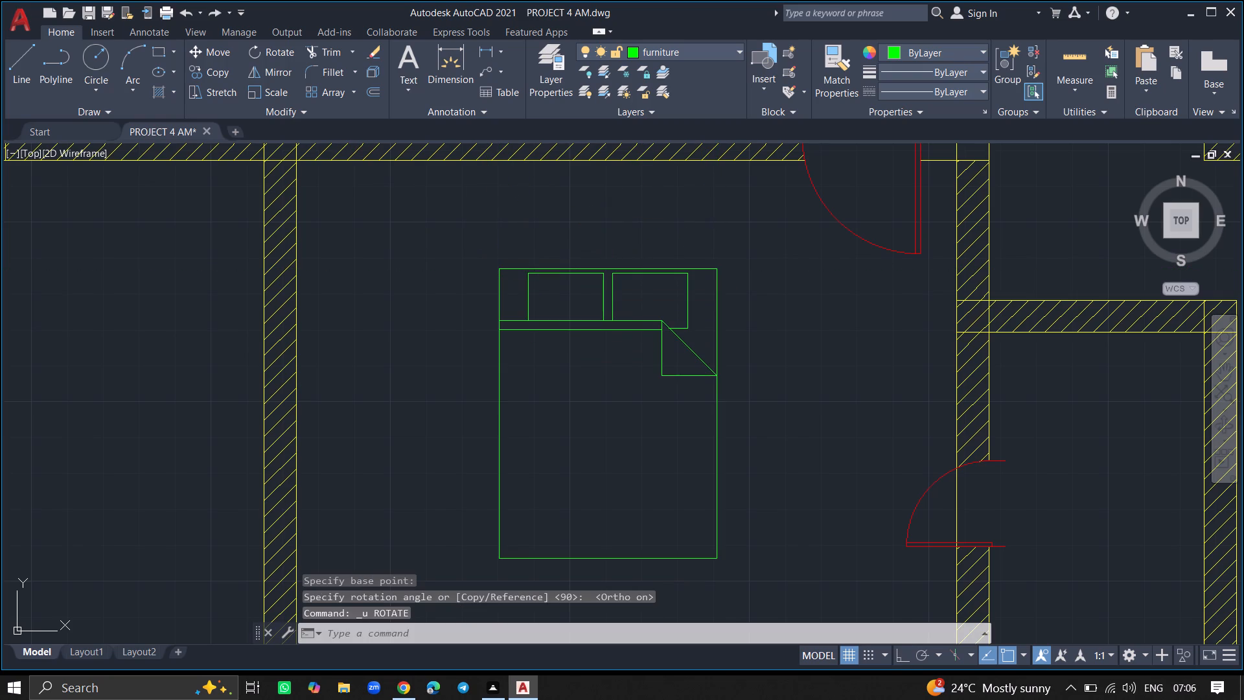
# Rotate the lower-left bedroom's bed exactly 180° about the midpoint of its headboard edge, with Ortho on.
pyautogui.click(717, 299)
pyautogui.write('RO')
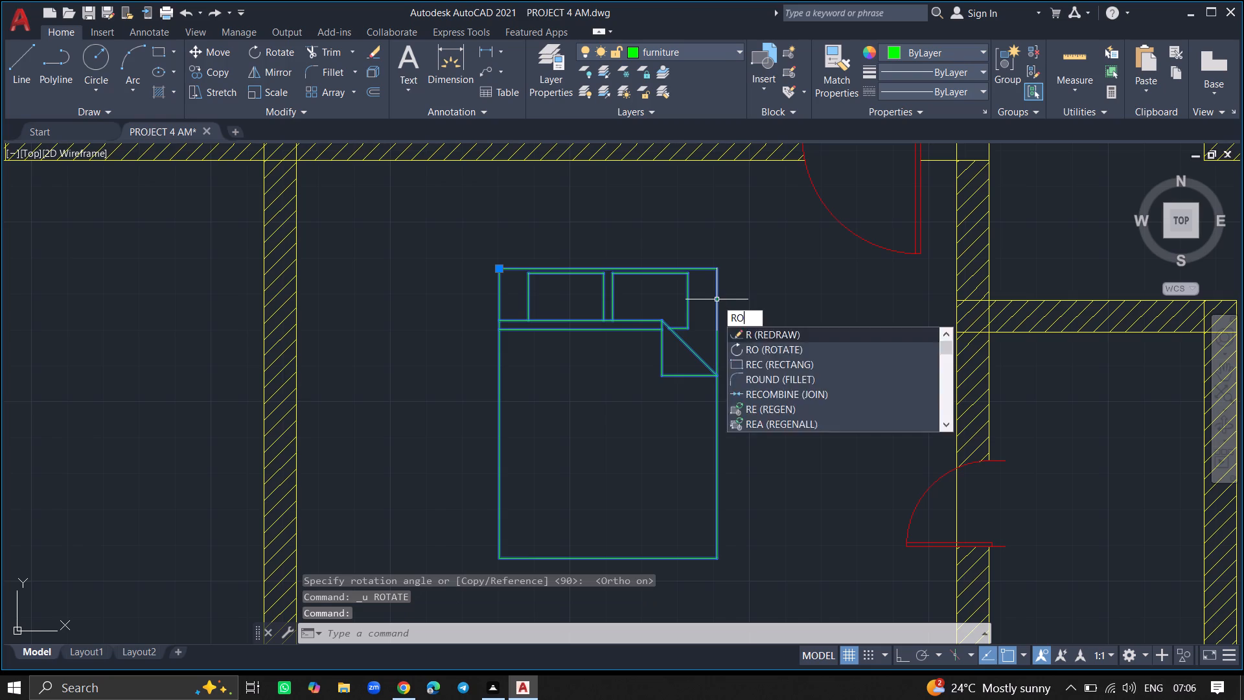
pyautogui.press('Return')
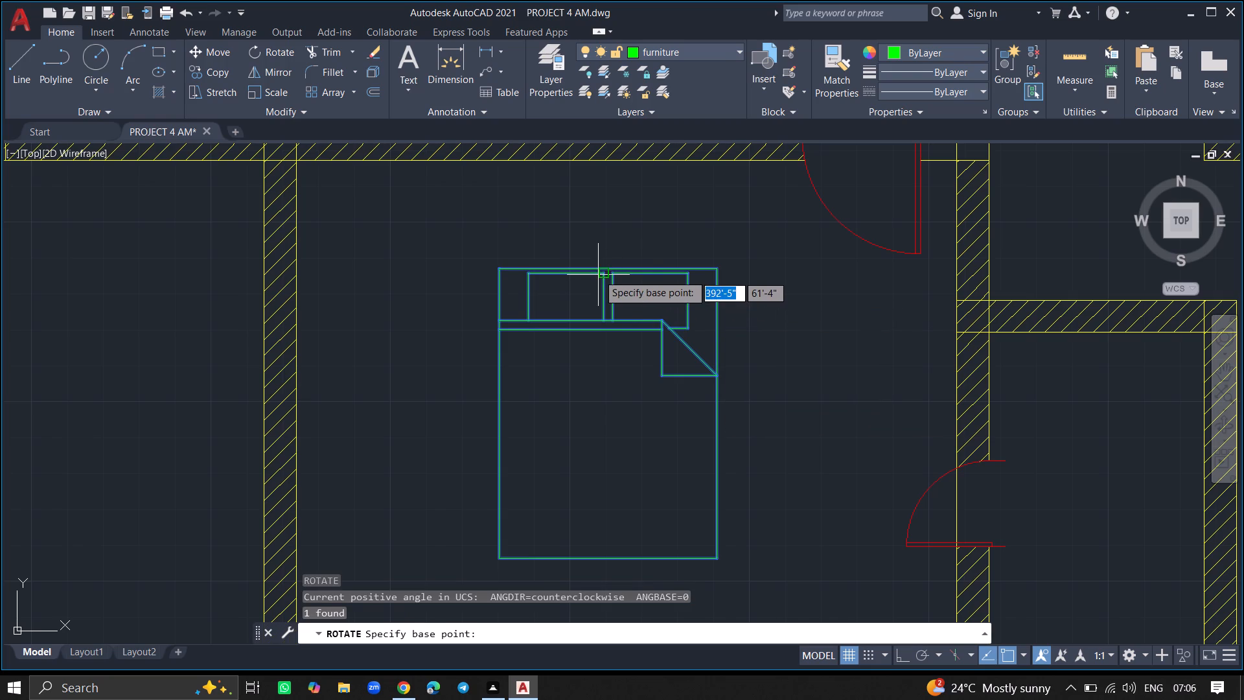
pyautogui.click(607, 268)
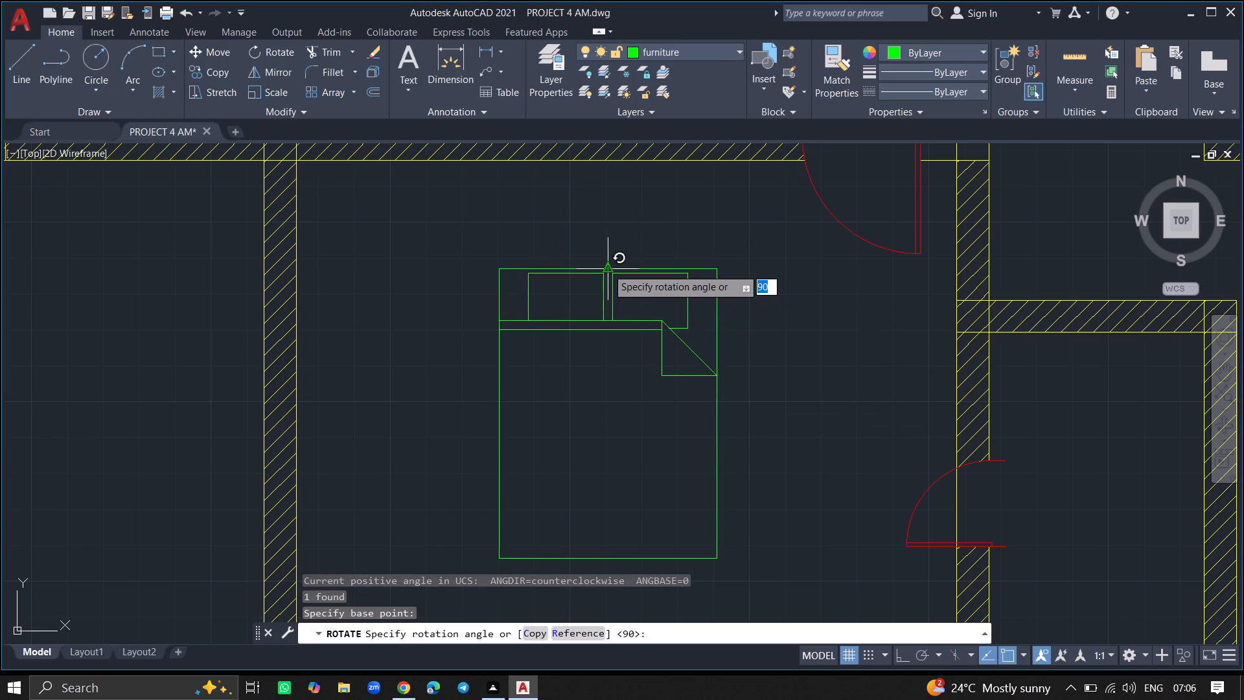
pyautogui.press('F8')
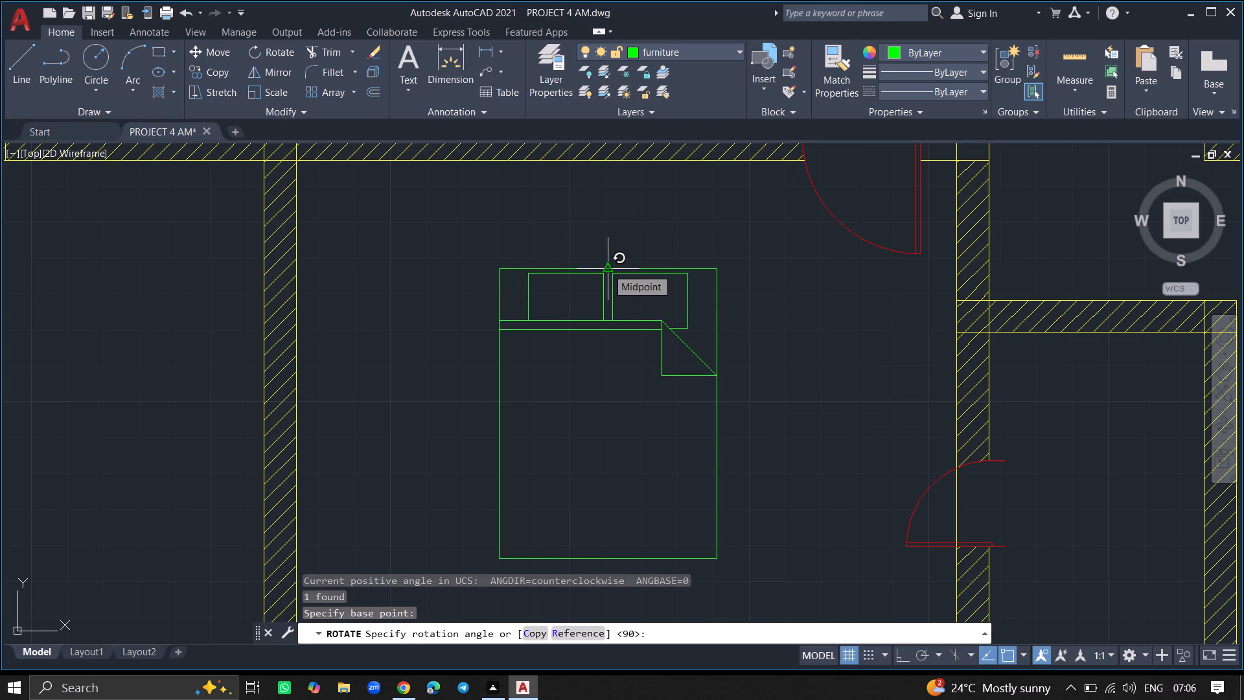
pyautogui.click(536, 248)
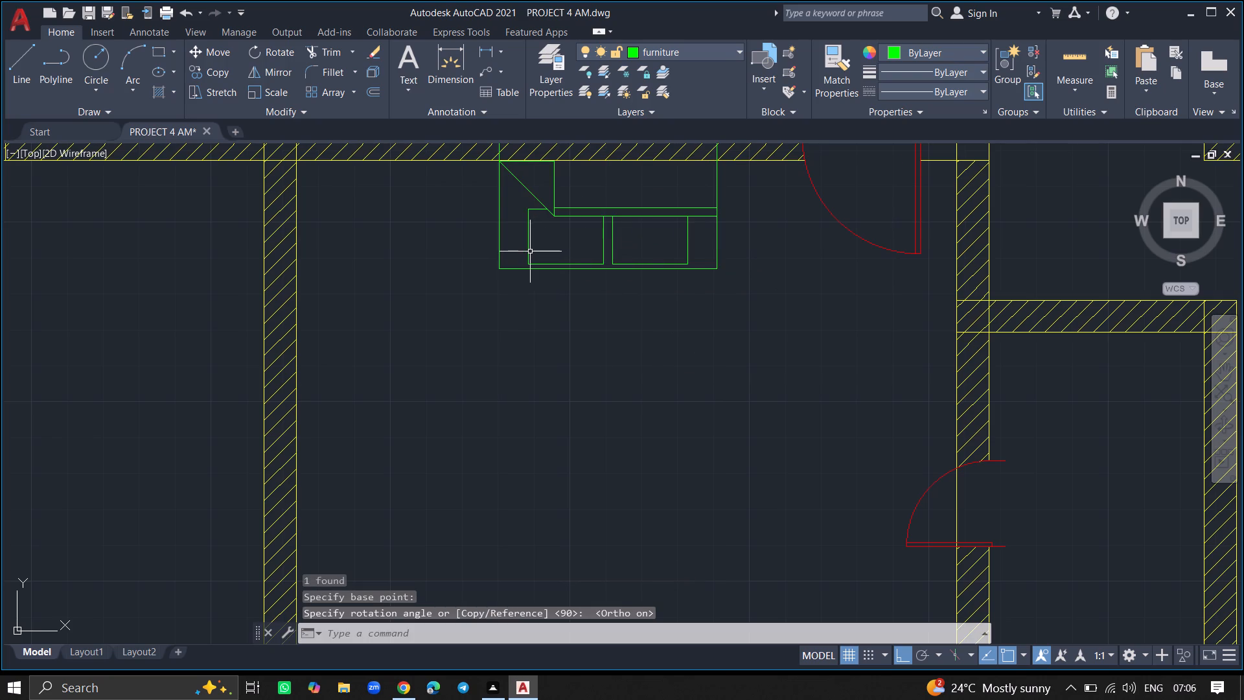
# Move the rotated bed straight down about 7'-2" so its headboard sits near the lower window wall of the lower-left bedroom.
pyautogui.click(529, 251)
pyautogui.write('MO')
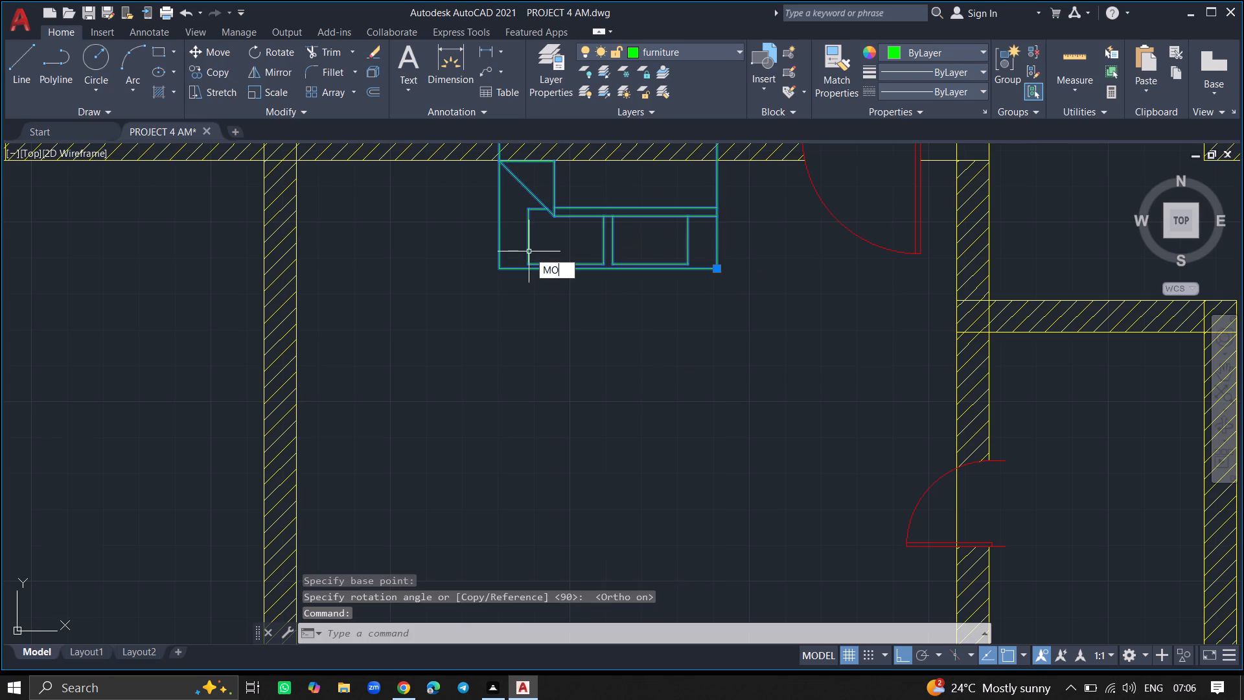
pyautogui.write('VE')
pyautogui.press('Return')
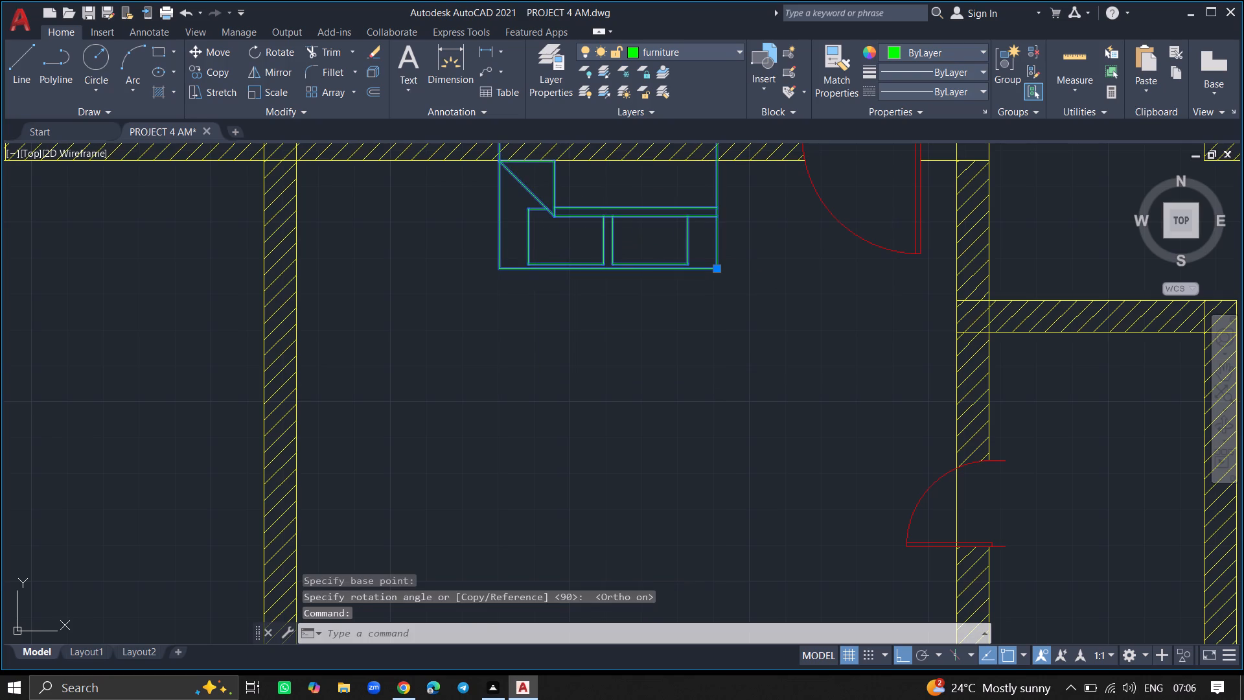
pyautogui.click(529, 251)
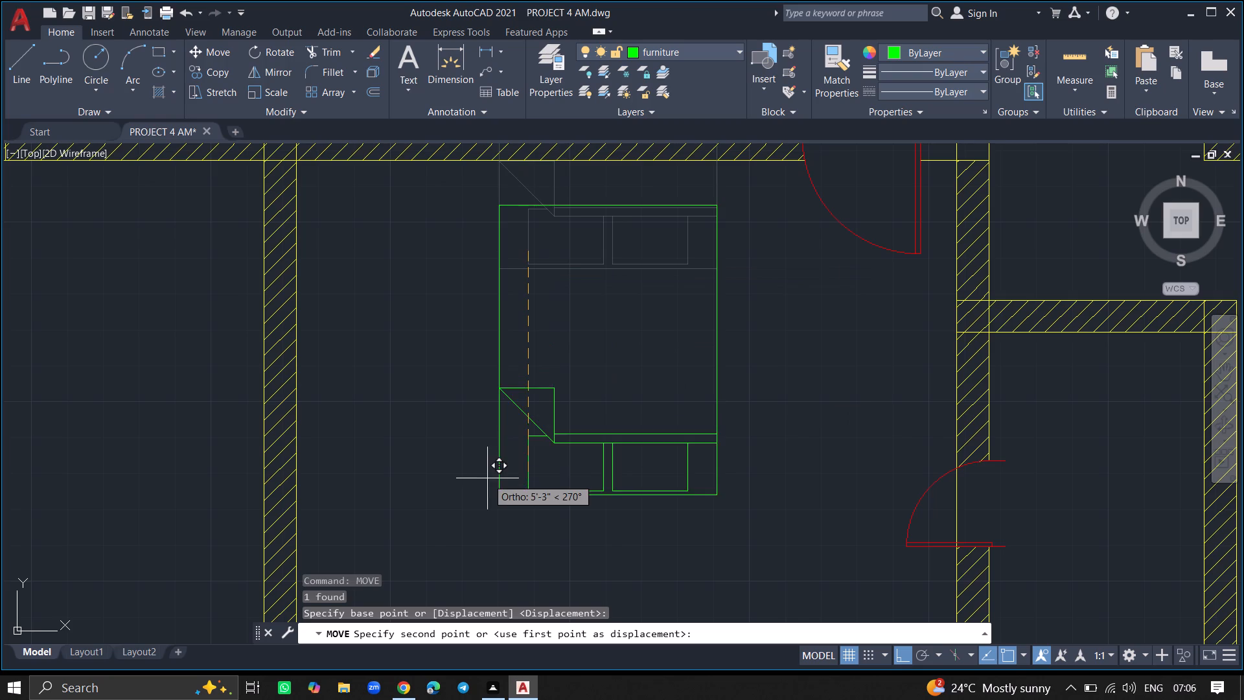
pyautogui.keyDown('ctrl'); pyautogui.scroll(-5, 477, 537); pyautogui.keyUp('ctrl')
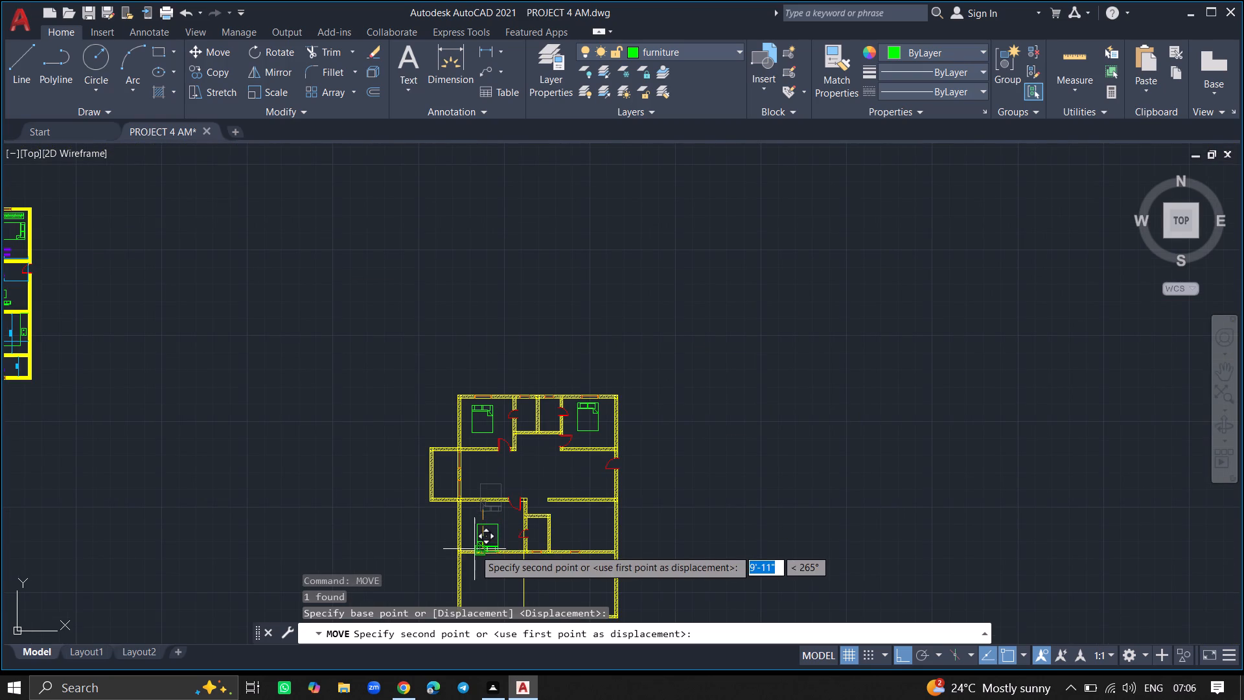
pyautogui.keyDown('ctrl'); pyautogui.scroll(3, 470, 542); pyautogui.keyUp('ctrl')
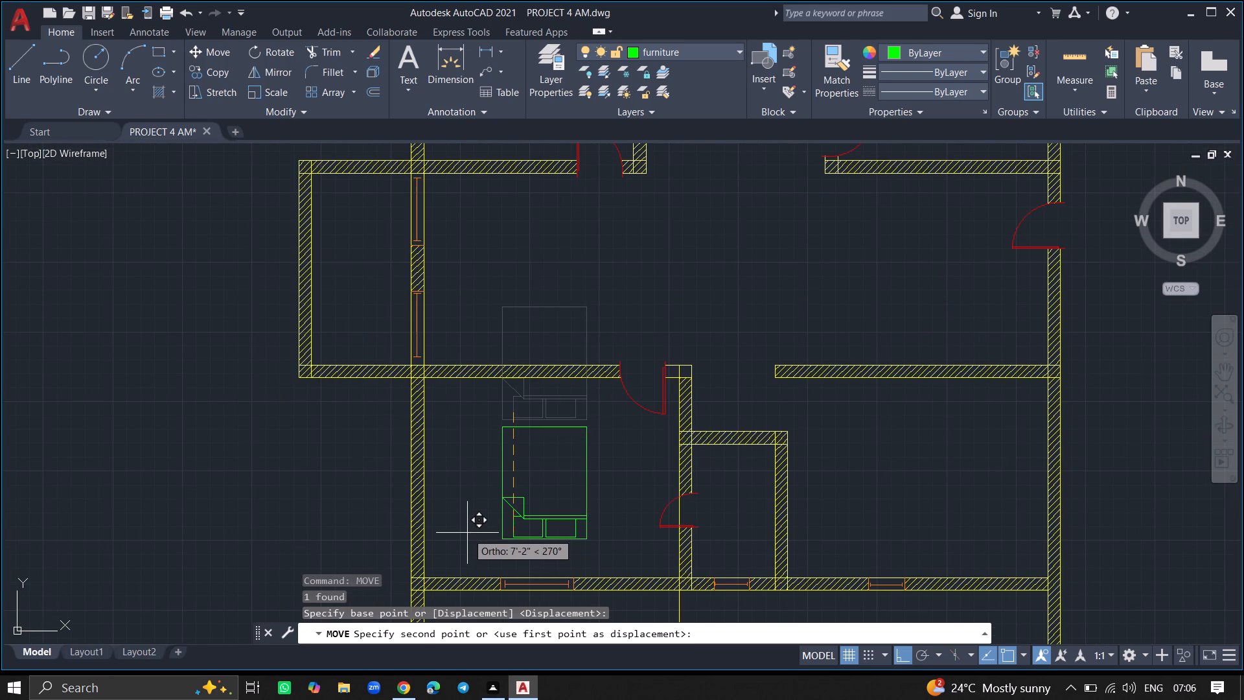
pyautogui.click(467, 533)
# Rotate the upper-right bedroom's bed 90° clockwise about a point between the pillows, so its headboard faces the right exterior wall.
pyautogui.keyDown('ctrl'); pyautogui.scroll(-2, 457, 509); pyautogui.keyUp('ctrl')
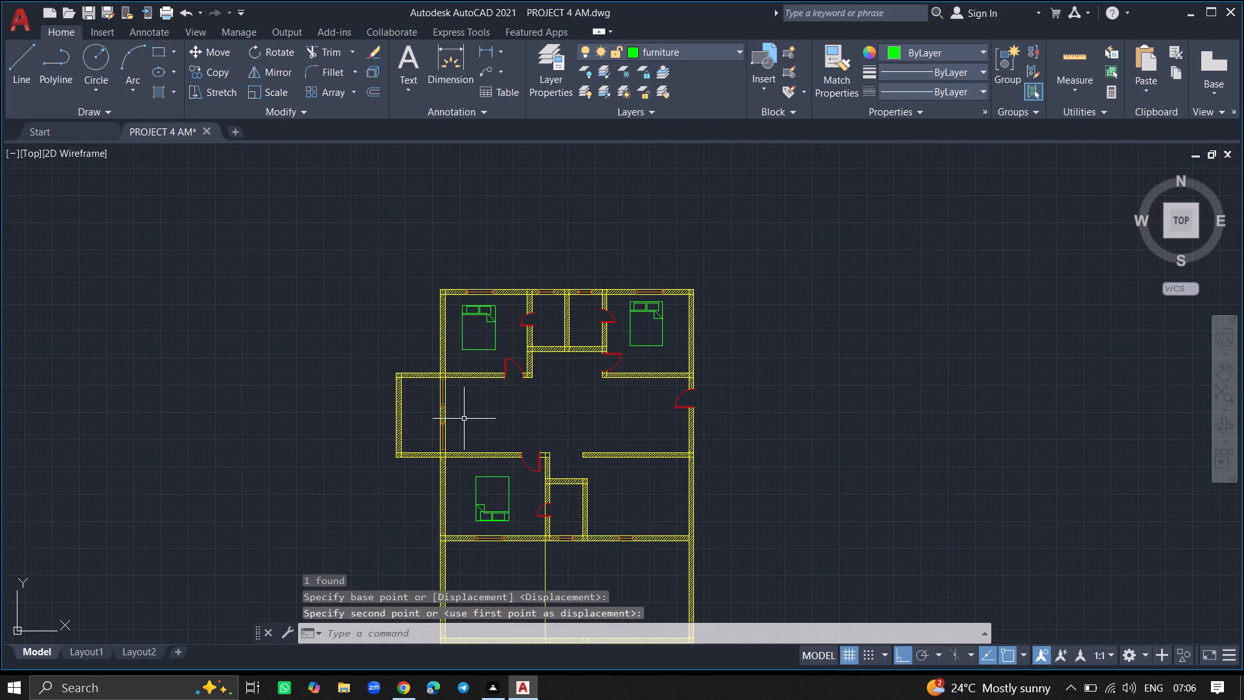
pyautogui.keyDown('ctrl'); pyautogui.scroll(6, 650, 306); pyautogui.keyUp('ctrl')
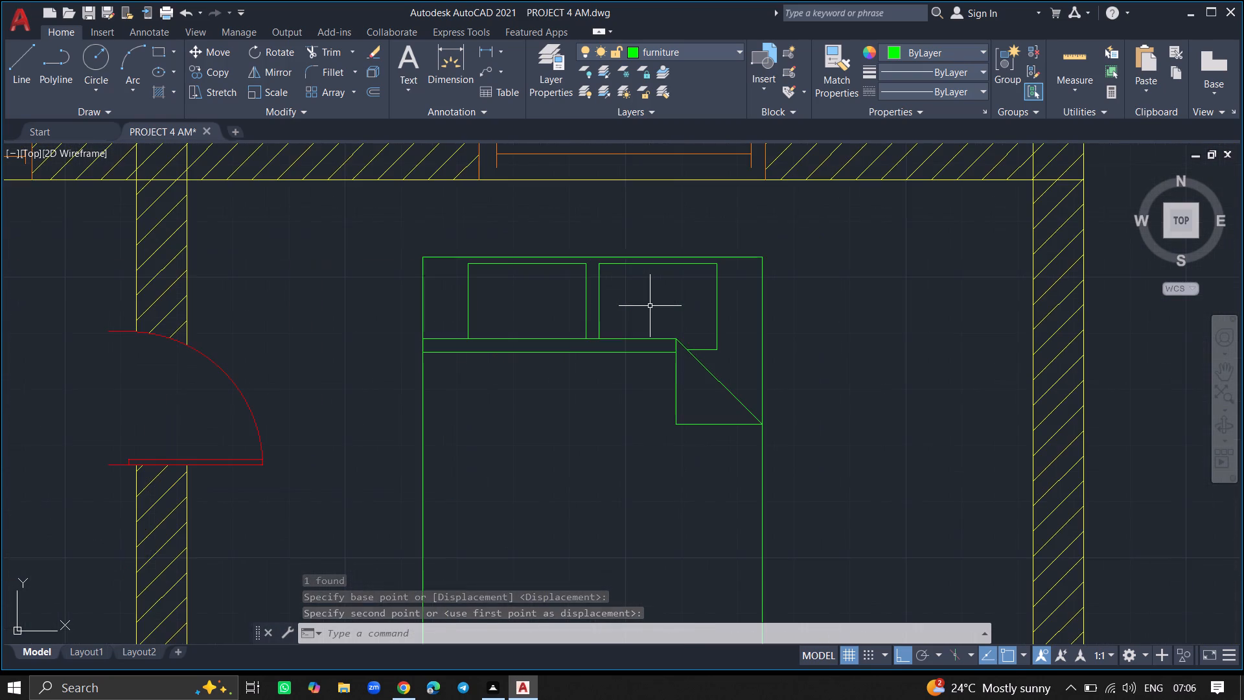
pyautogui.click(599, 320)
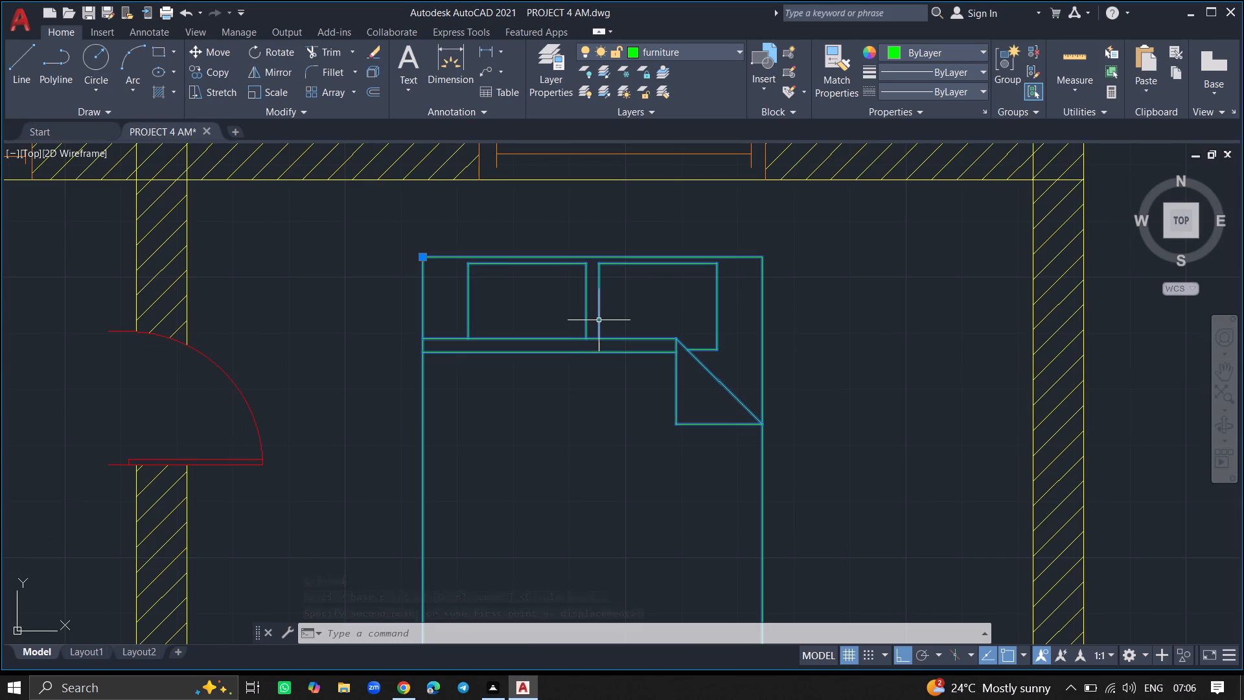
pyautogui.write('RO')
pyautogui.press('Return')
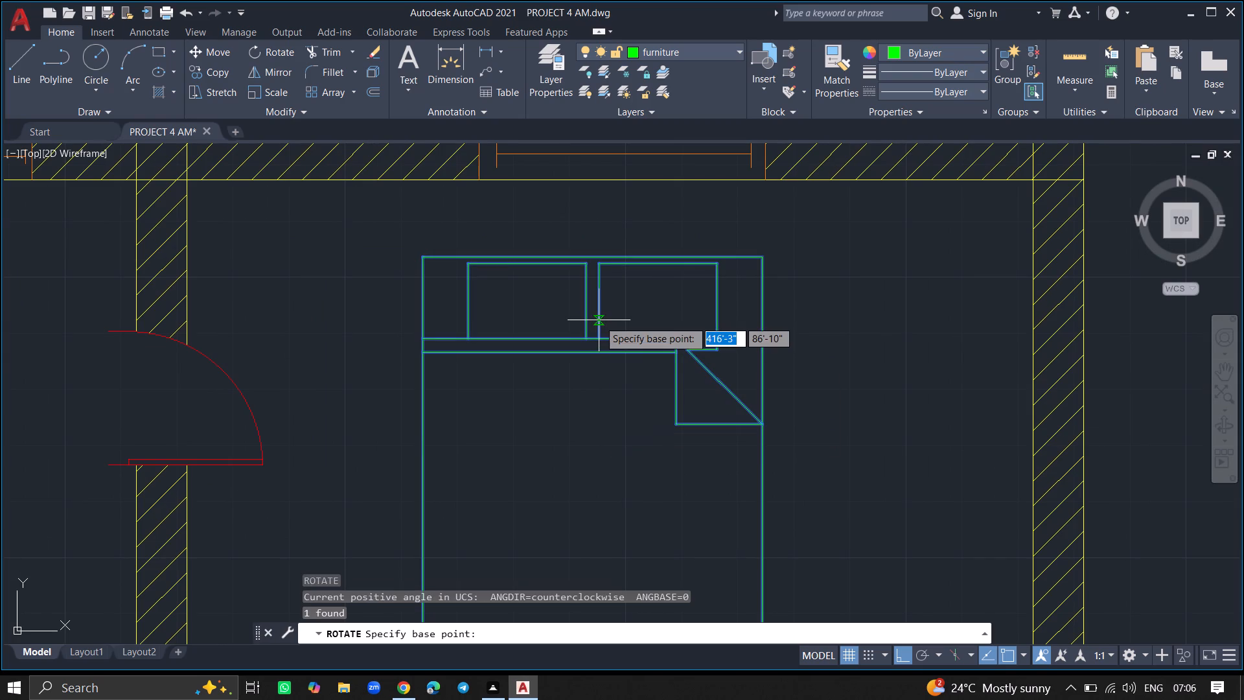
pyautogui.click(590, 265)
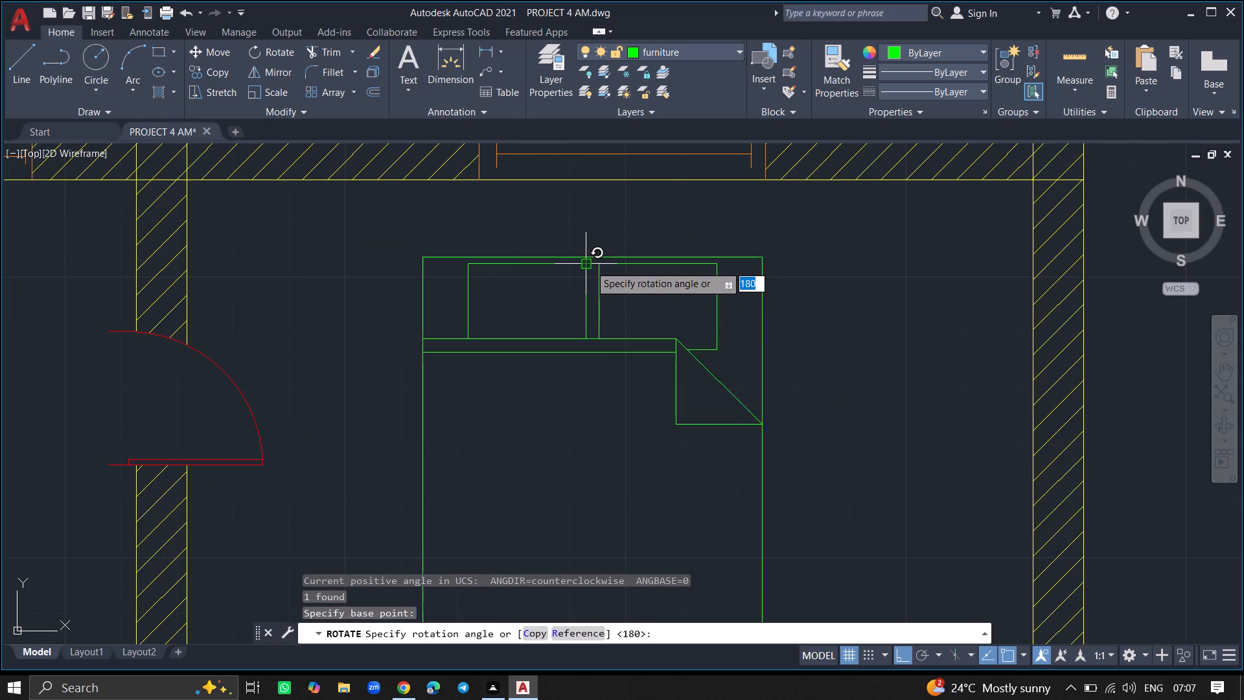
pyautogui.click(630, 374)
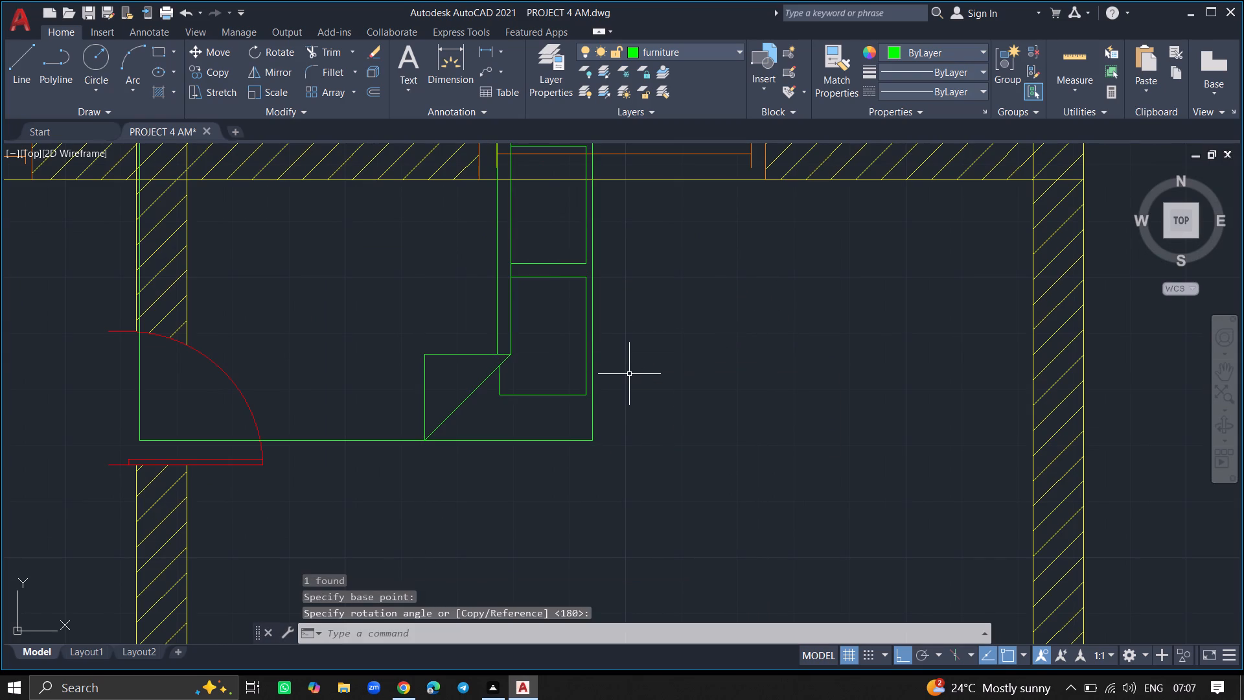
# Move the rotated bed about 7'-5" diagonally down and right, with Ortho off, placing it near the upper-right bedroom's right wall.
pyautogui.click(592, 362)
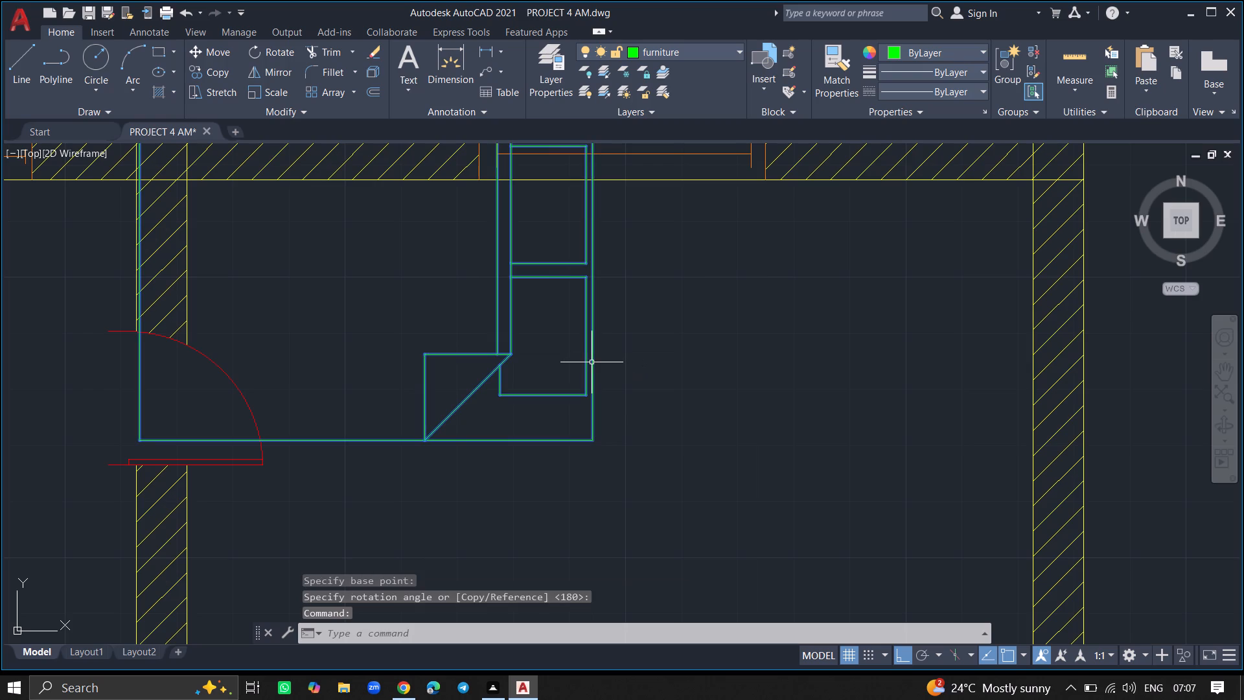
pyautogui.write('MOVE')
pyautogui.press('Return')
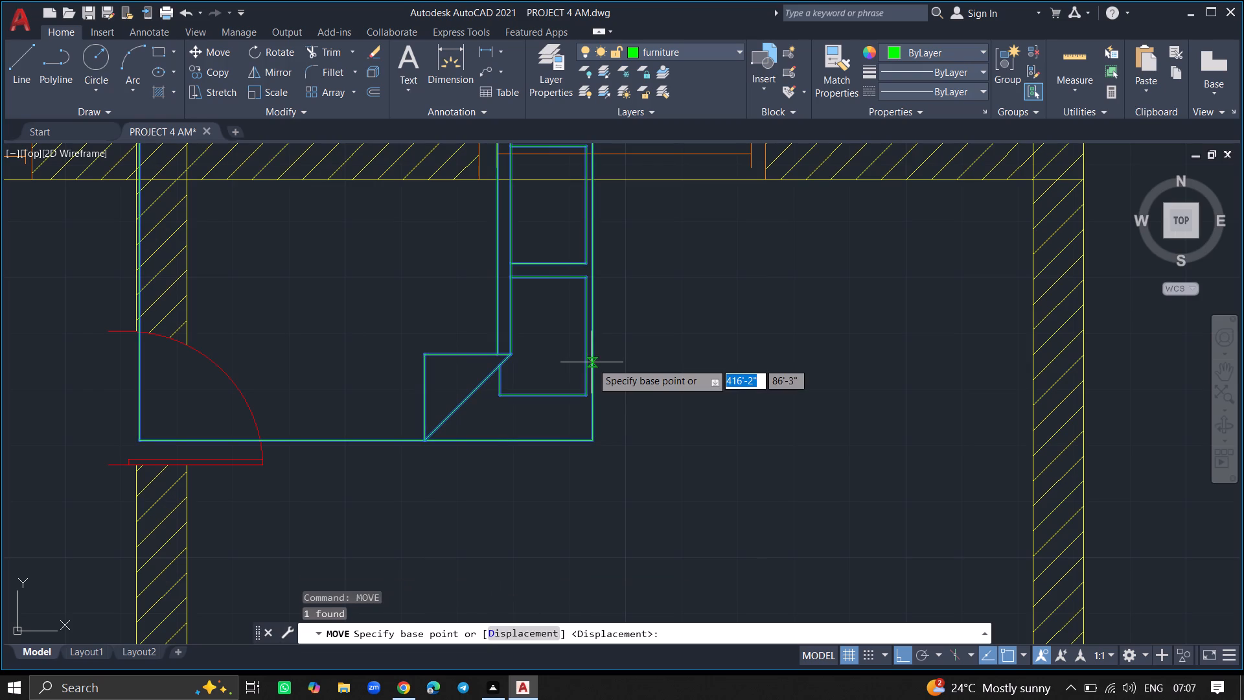
pyautogui.click(592, 362)
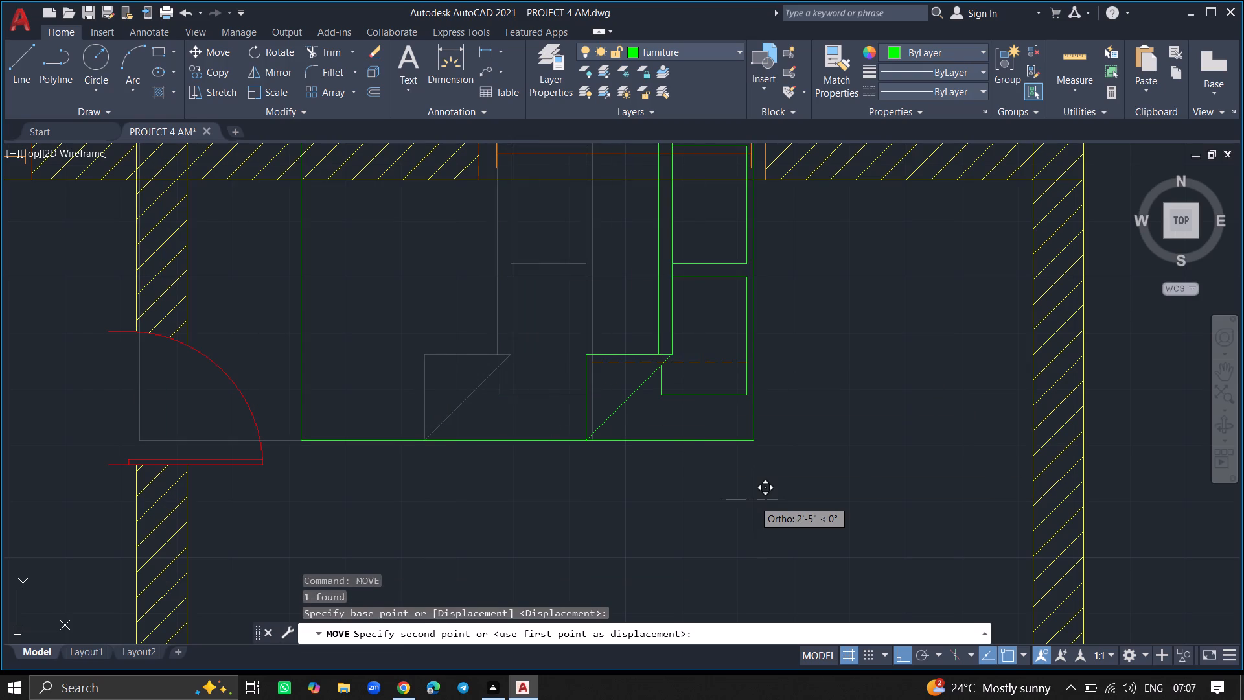
pyautogui.press('F8')
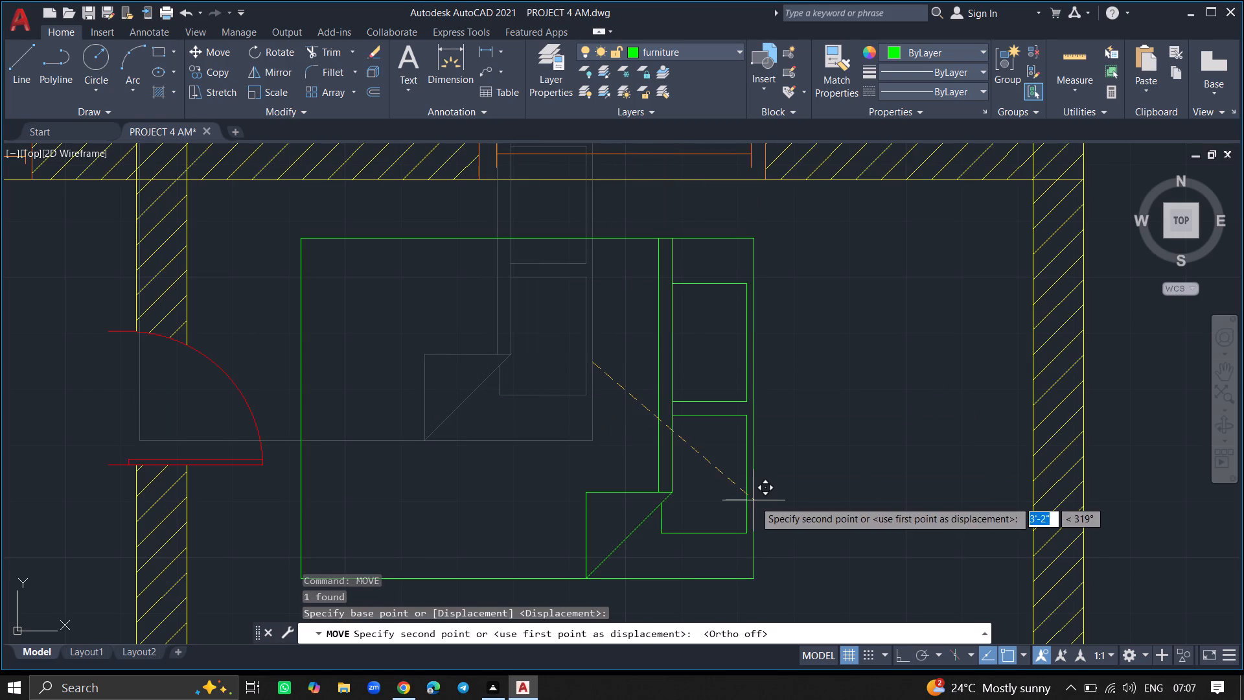
pyautogui.keyDown('ctrl'); pyautogui.scroll(-5, 831, 554); pyautogui.keyUp('ctrl')
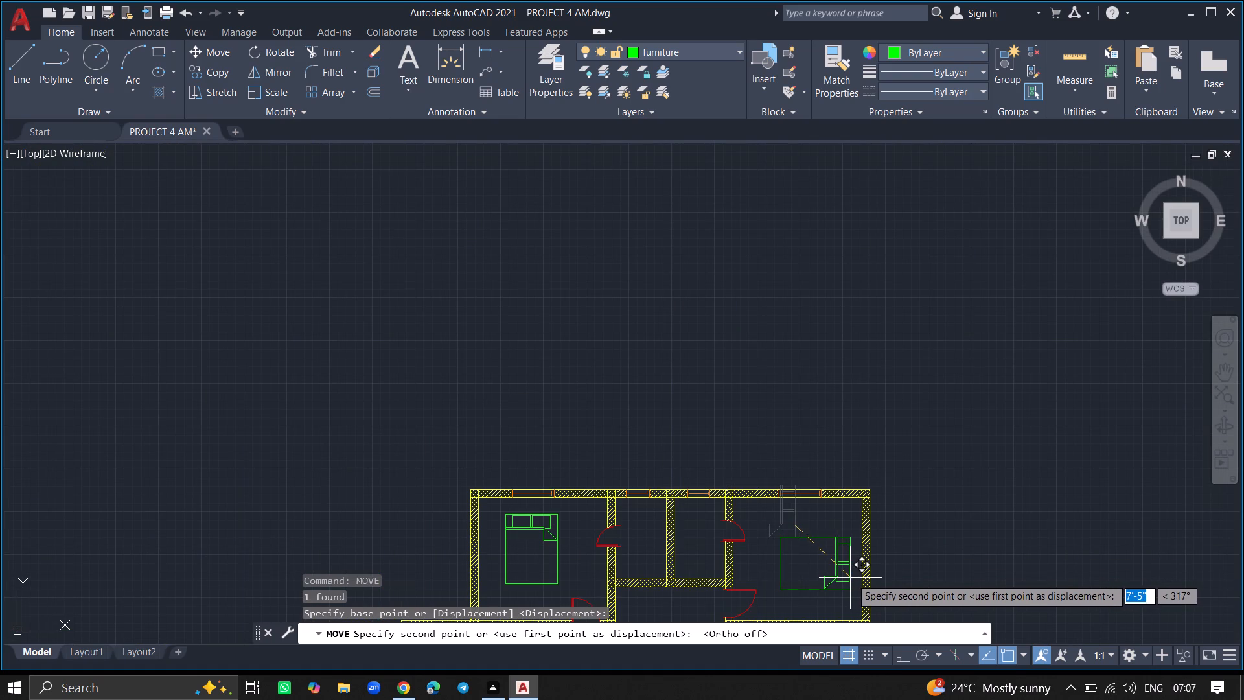
pyautogui.click(851, 577)
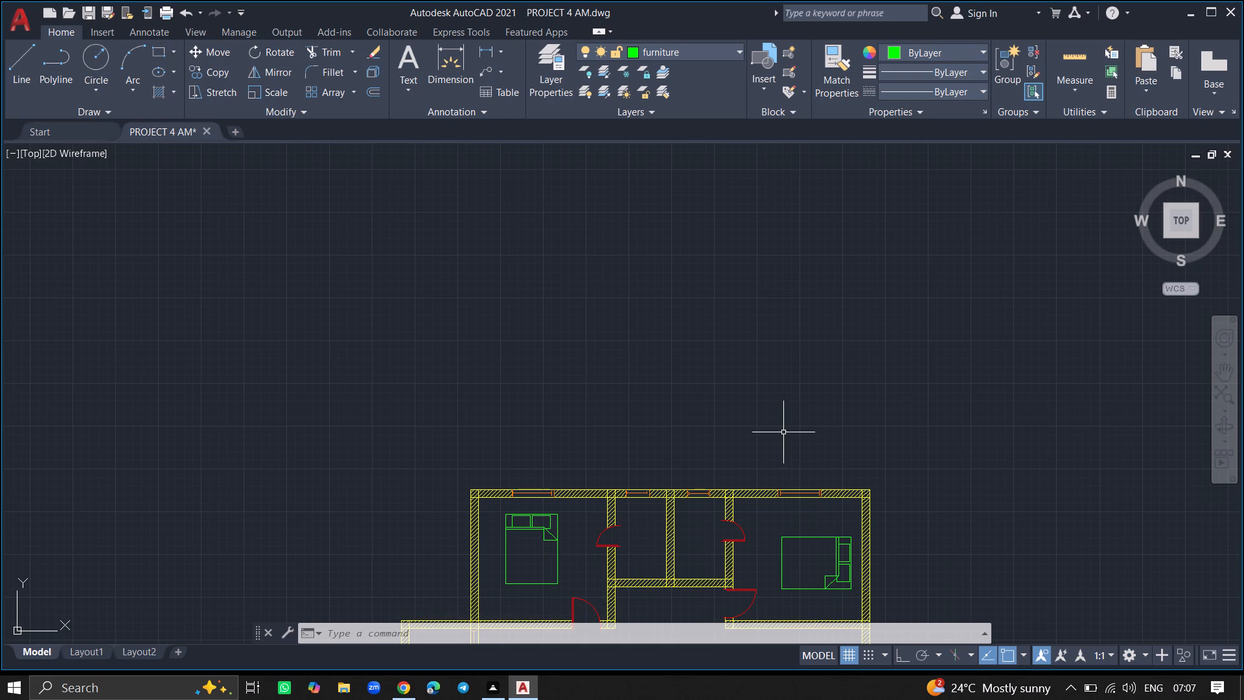
# Draw a narrow rectangle about 1'-4" by 5'-6" between the left wall and the bed in the upper-left bedroom.
pyautogui.keyDown('ctrl'); pyautogui.scroll(-4, 783, 432); pyautogui.keyUp('ctrl')
pyautogui.keyDown('ctrl'); pyautogui.scroll(7, 743, 454); pyautogui.keyUp('ctrl')
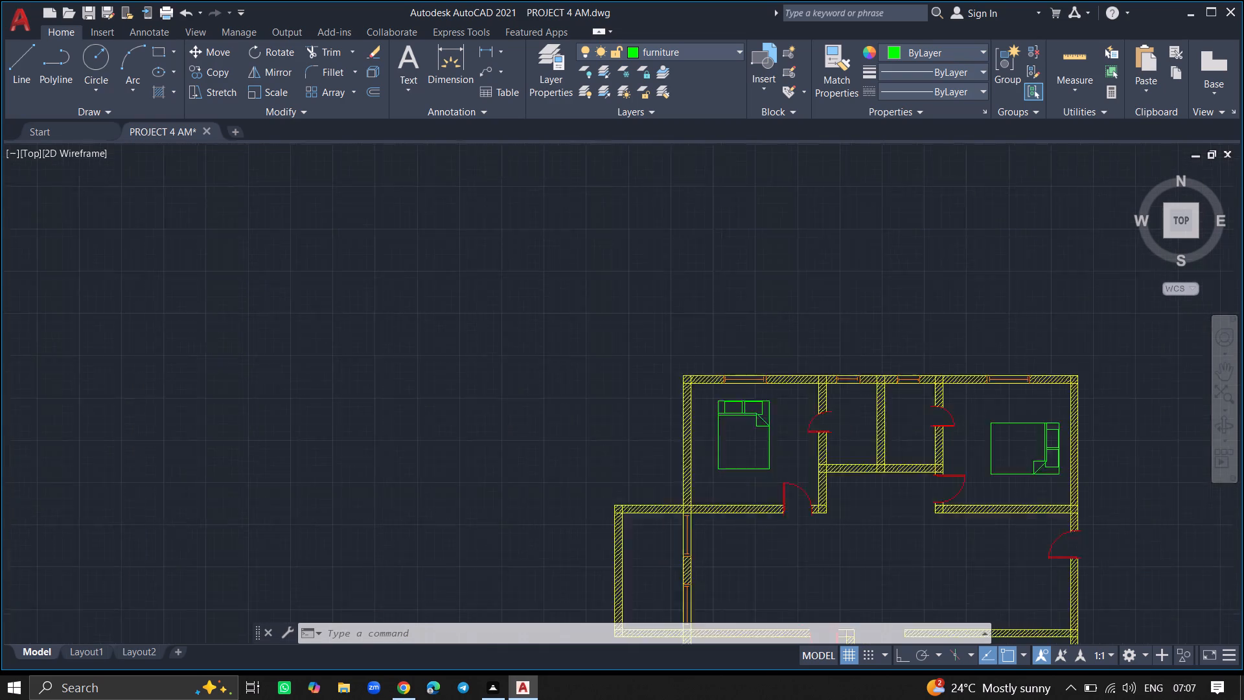
pyautogui.write('REC')
pyautogui.press('Return')
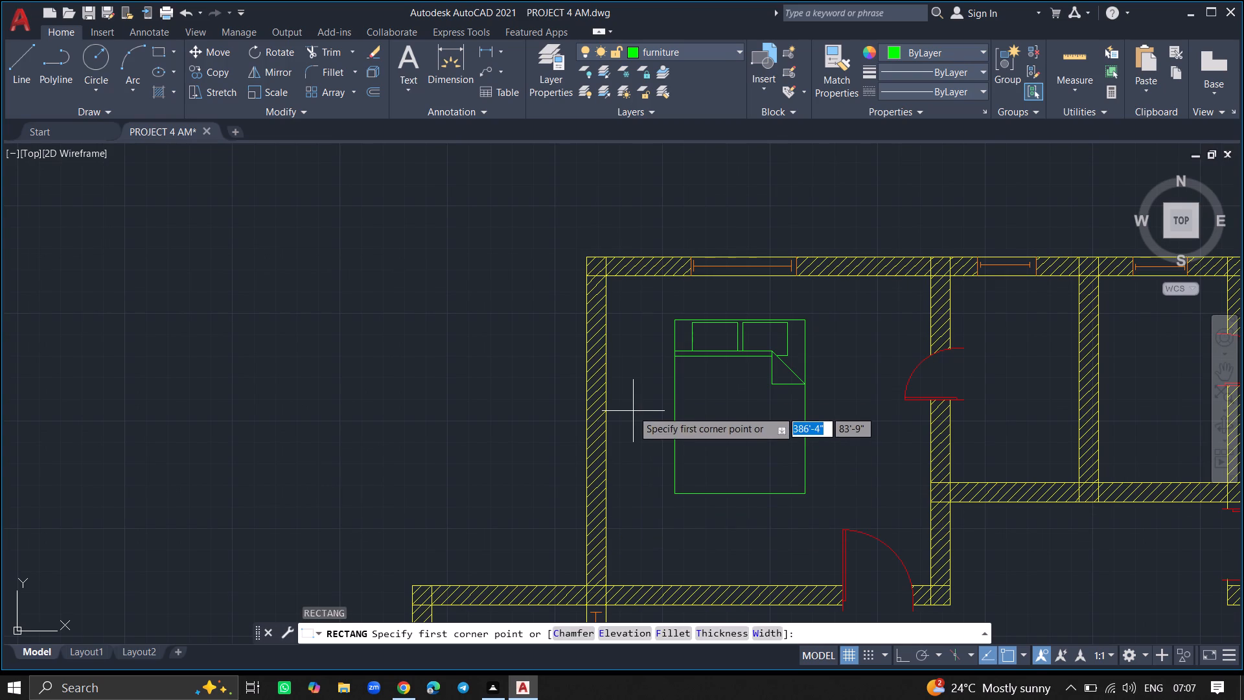
pyautogui.click(616, 323)
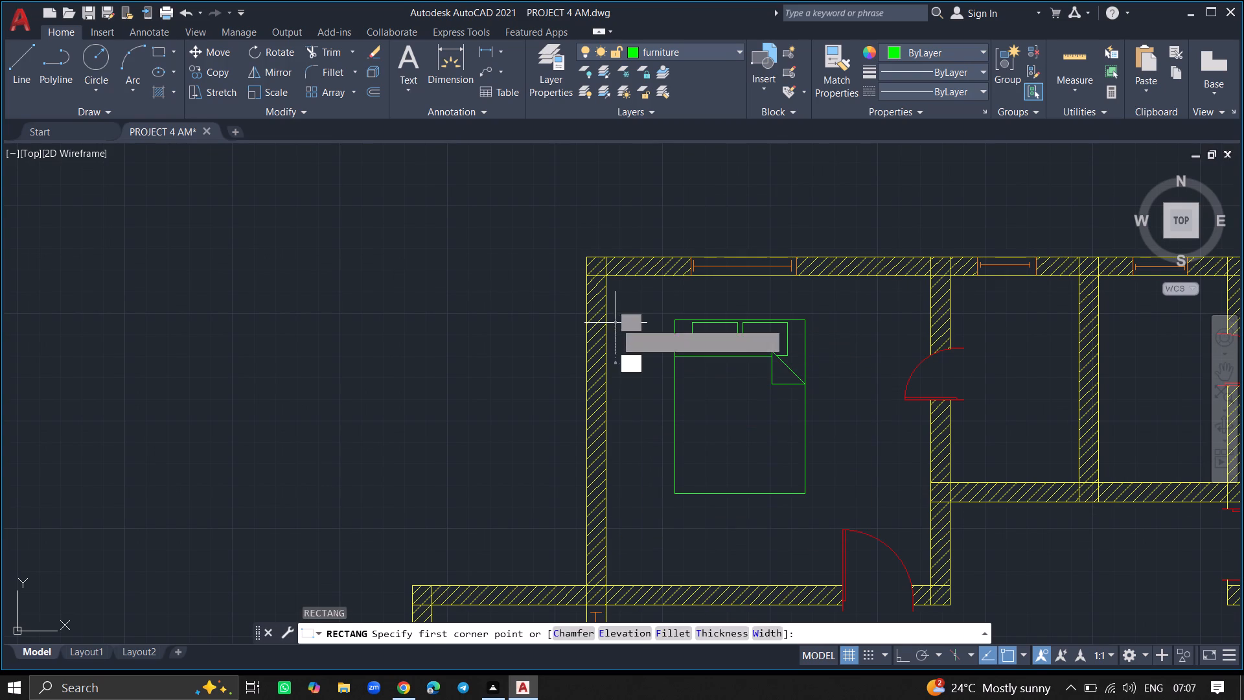
pyautogui.click(651, 464)
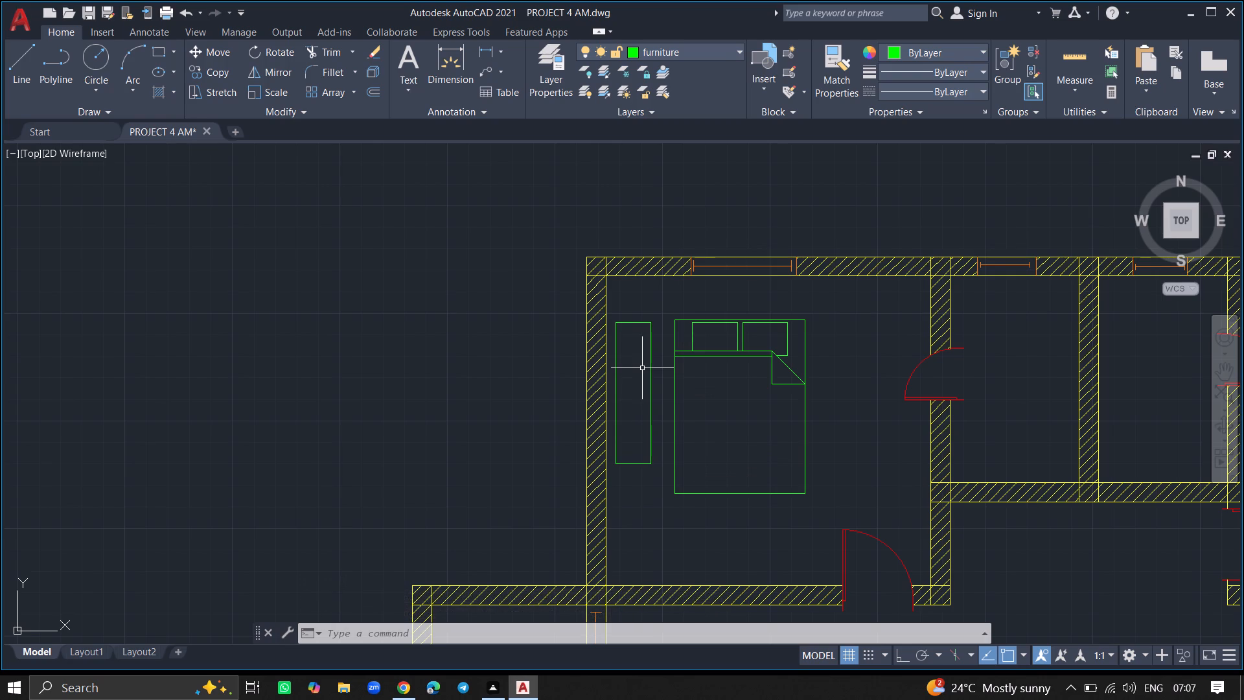
# Draw a vertical centre line about 5'-6" long through the narrow rectangle beside the upper-left bedroom's bed.
pyautogui.press('l')
pyautogui.press('Return')
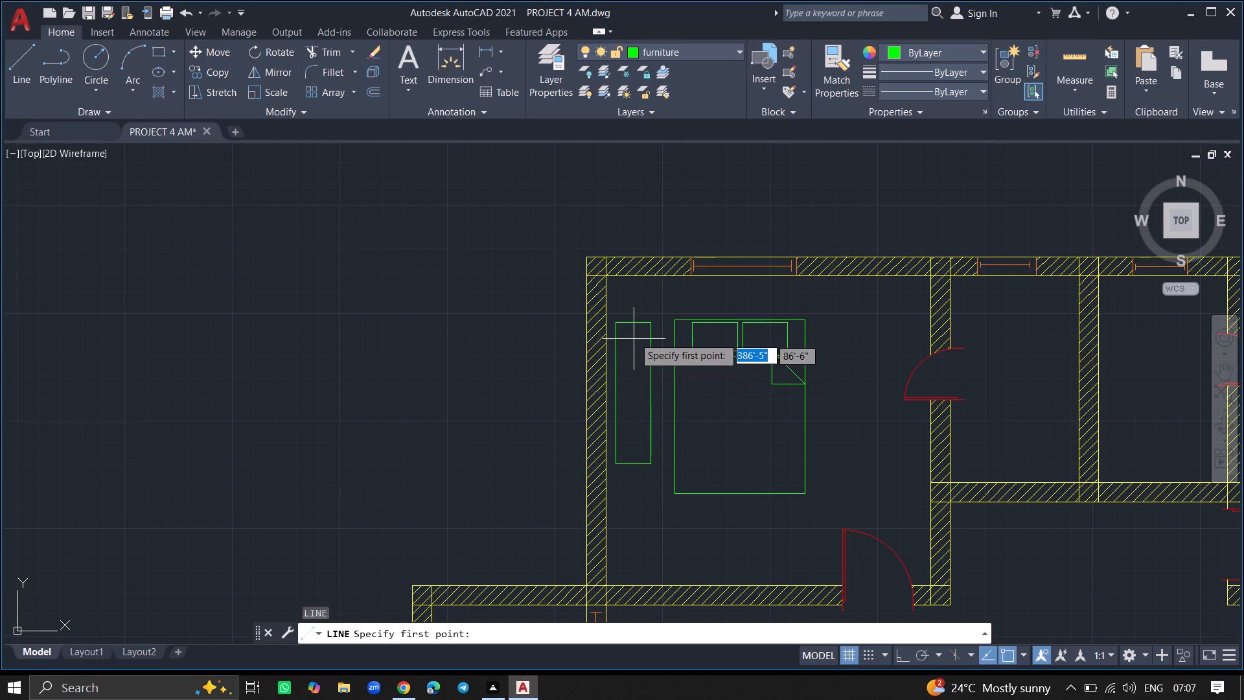
pyautogui.click(632, 325)
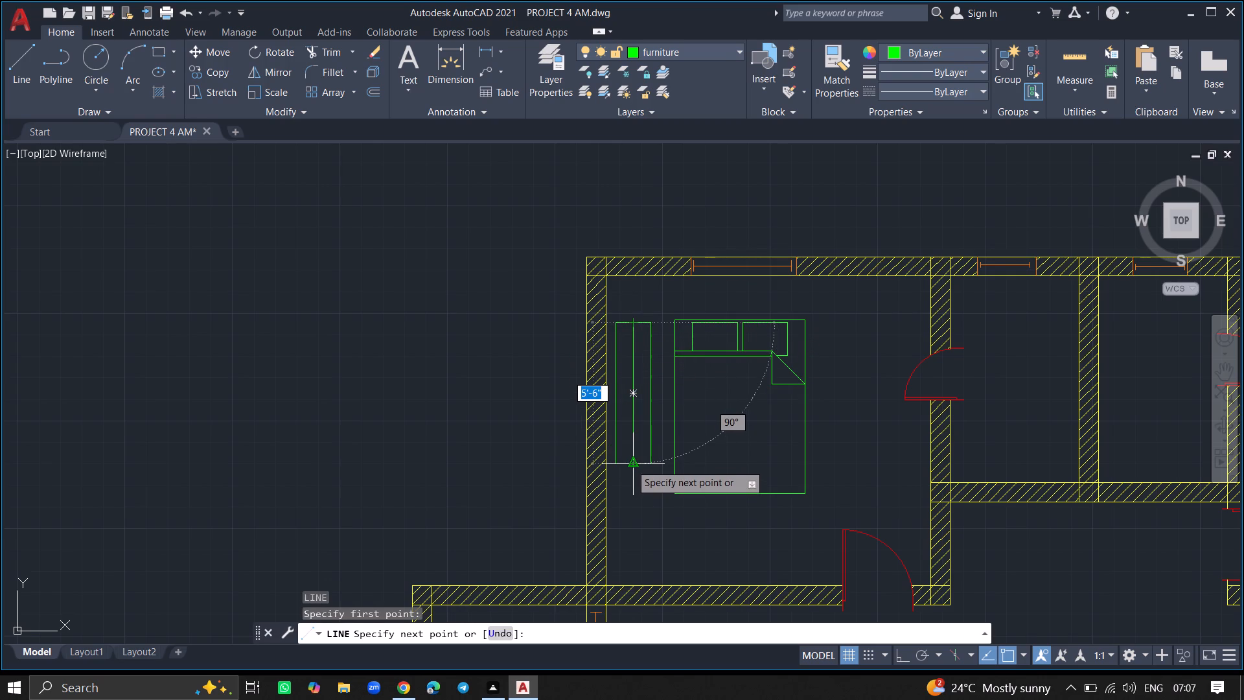
pyautogui.click(630, 464)
pyautogui.press('Return')
# Draw a rectangle about 6'-3" by 1'-8" between the top window wall and the bed in the upper-right bedroom.
pyautogui.keyDown('ctrl'); pyautogui.scroll(-2, 630, 464); pyautogui.keyUp('ctrl')
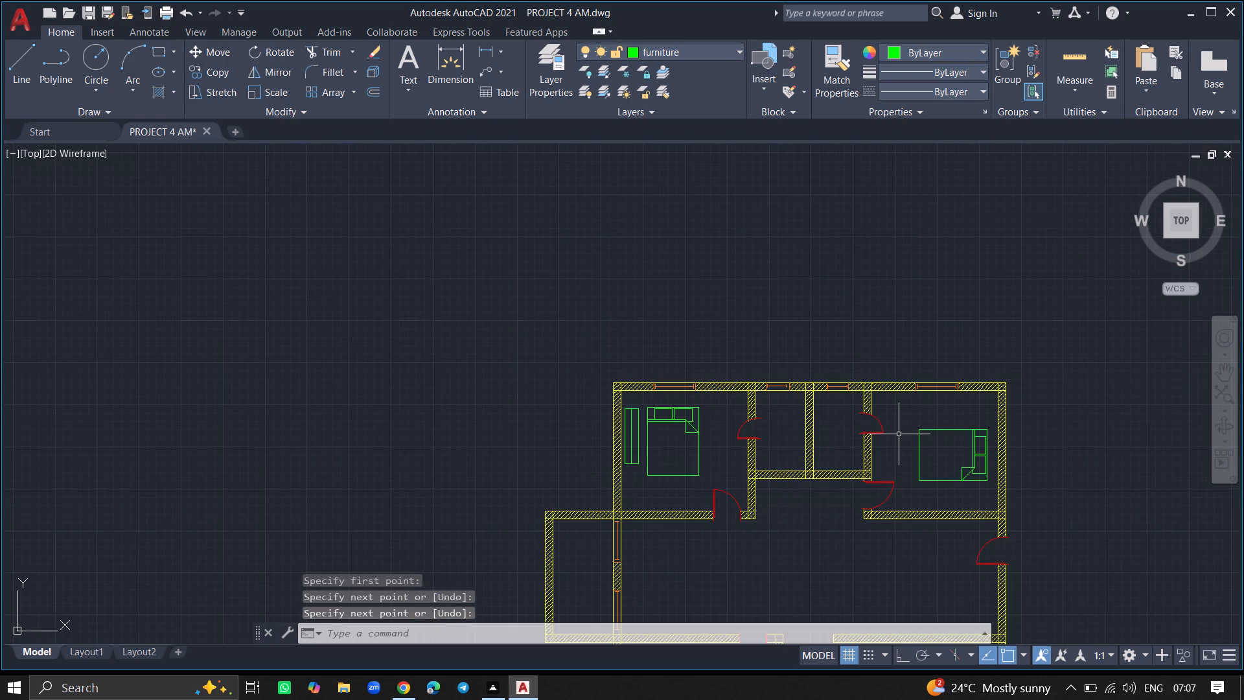
pyautogui.write('REC')
pyautogui.press('Return')
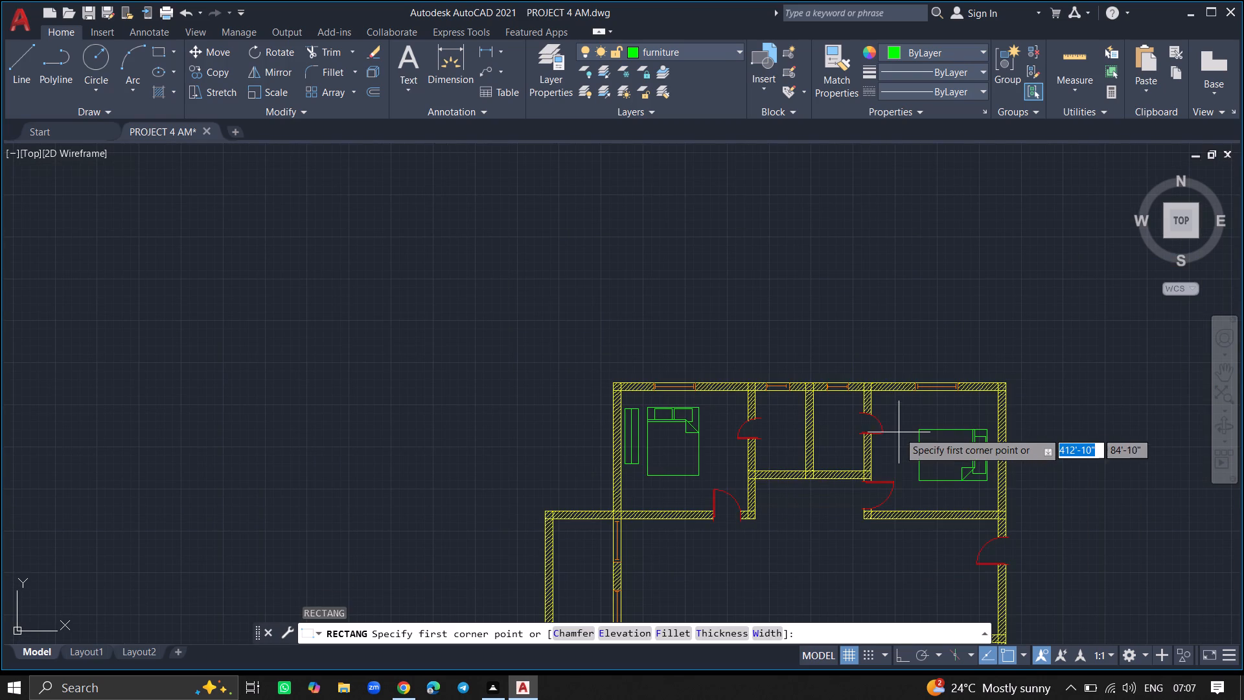
pyautogui.keyDown('ctrl'); pyautogui.scroll(3, 952, 404); pyautogui.keyUp('ctrl')
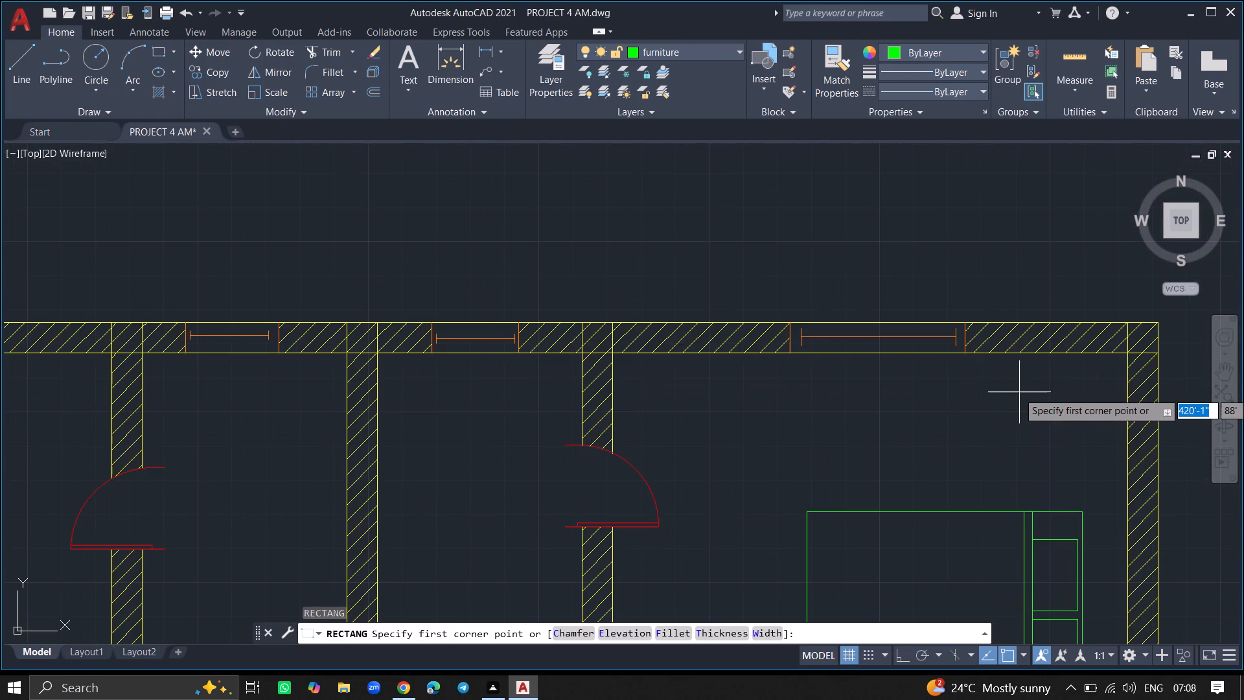
pyautogui.click(1059, 392)
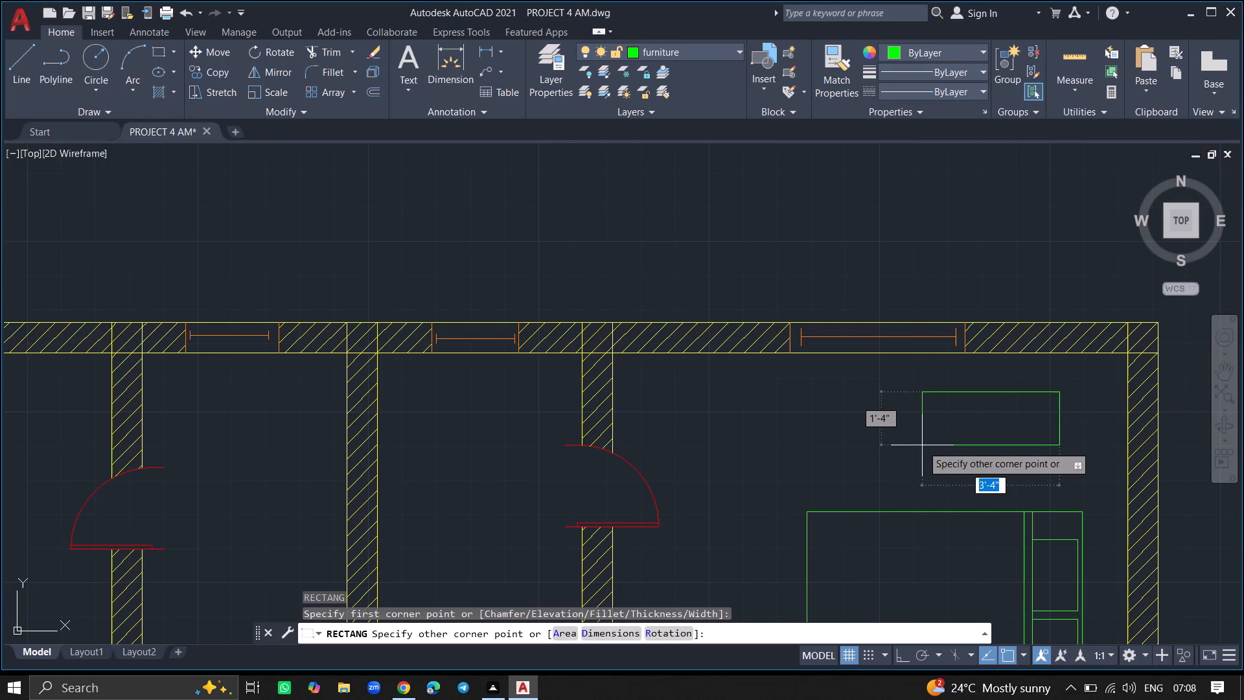
pyautogui.click(803, 461)
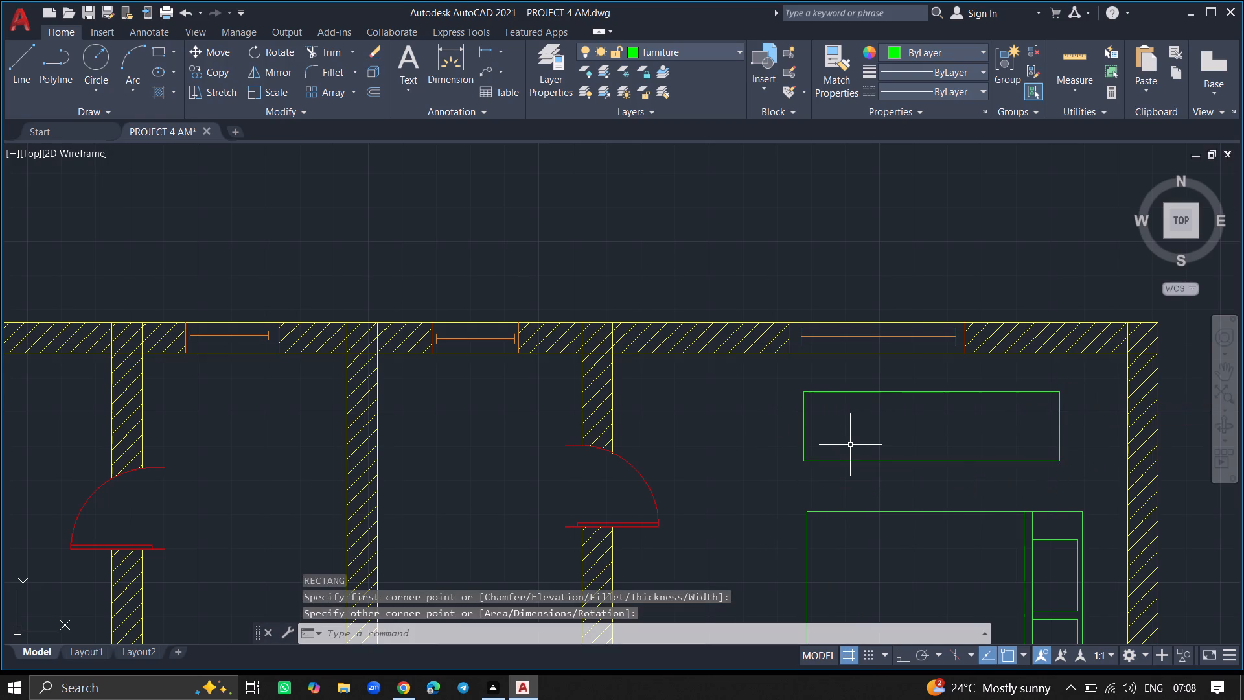
# Draw a horizontal centre line about 6'-3" long through the upper-right bedroom's new rectangle, joining the midpoints of its short sides.
pyautogui.press('l')
pyautogui.press('Return')
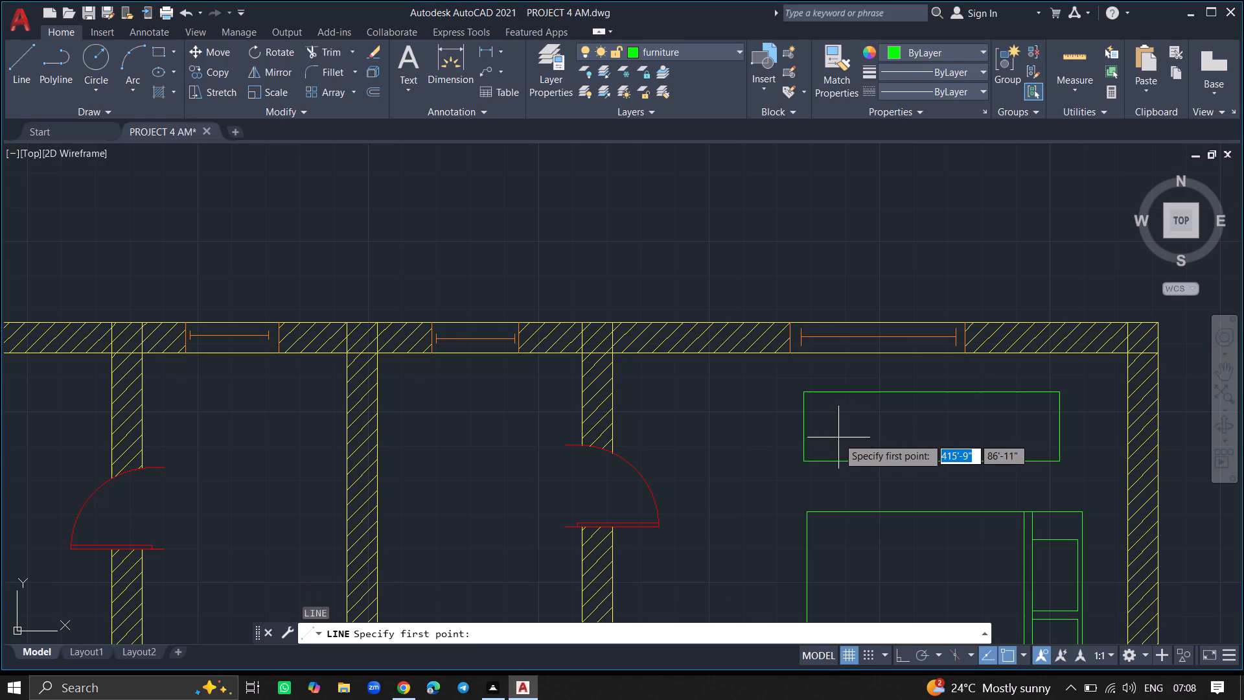
pyautogui.click(802, 428)
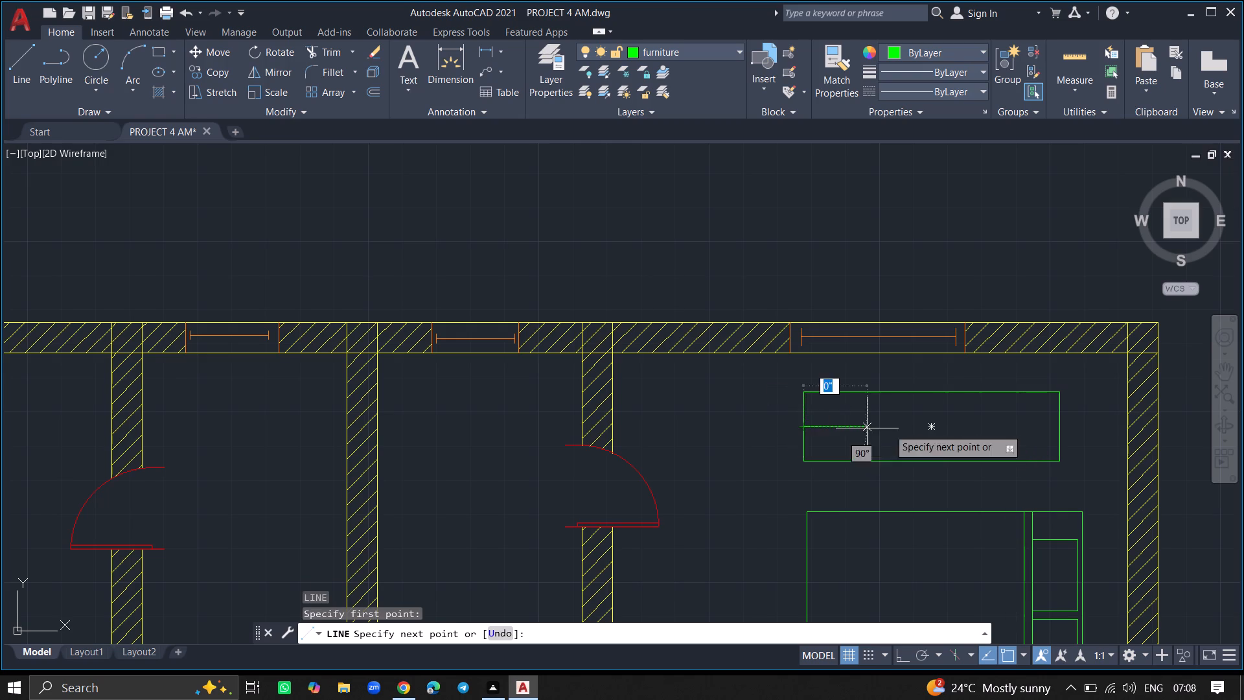
pyautogui.click(1057, 430)
pyautogui.press('Return')
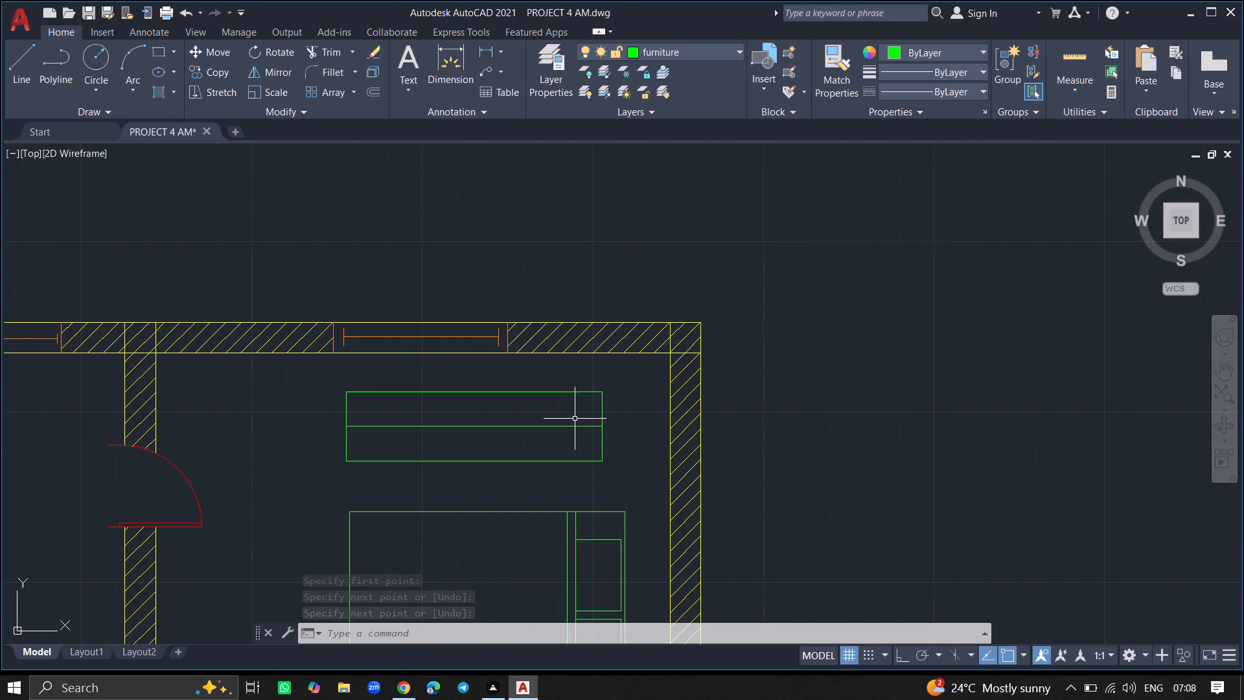
# Draw a slanted line about 10" long across the centre line near the right end of the upper-right bedroom's rectangle.
pyautogui.press('l')
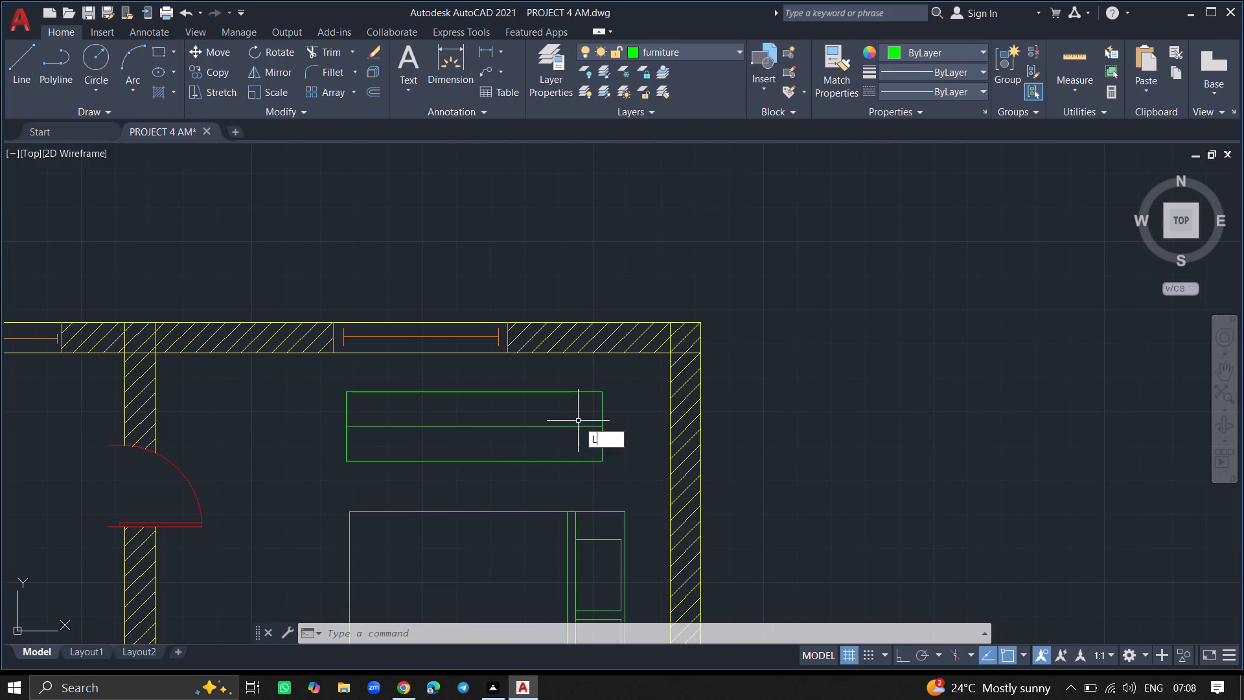
pyautogui.press('Return')
pyautogui.keyDown('ctrl'); pyautogui.scroll(3, 578, 421); pyautogui.keyUp('ctrl')
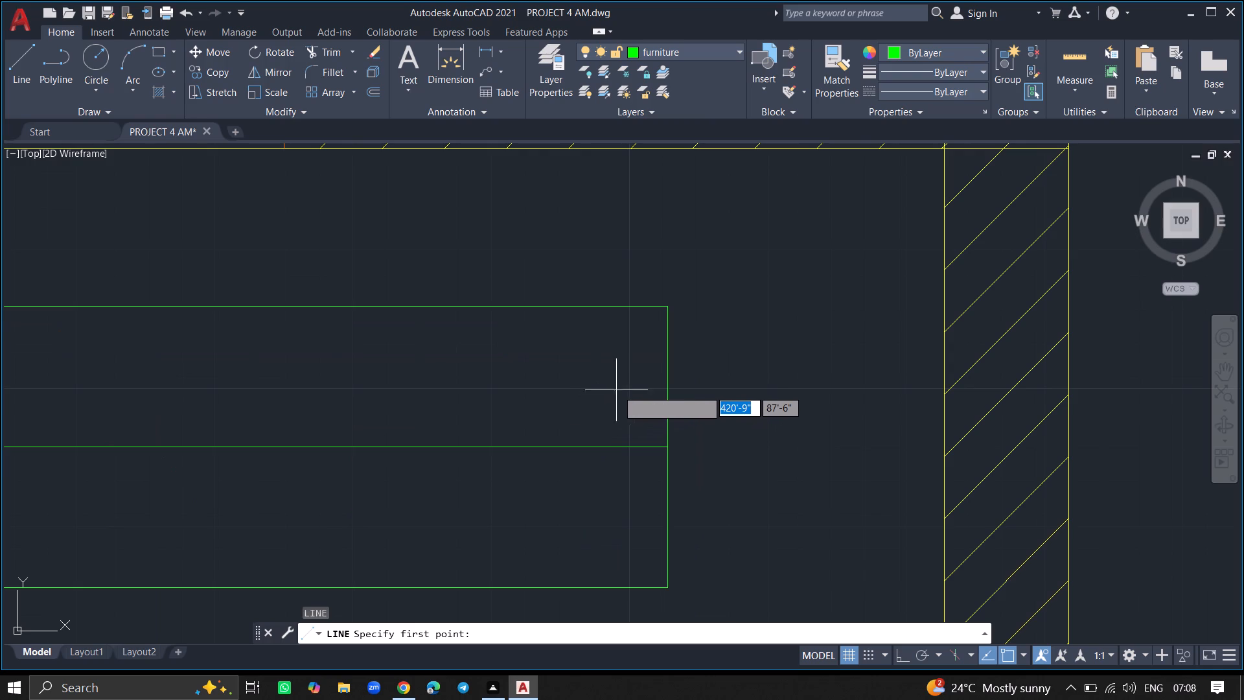
pyautogui.click(632, 378)
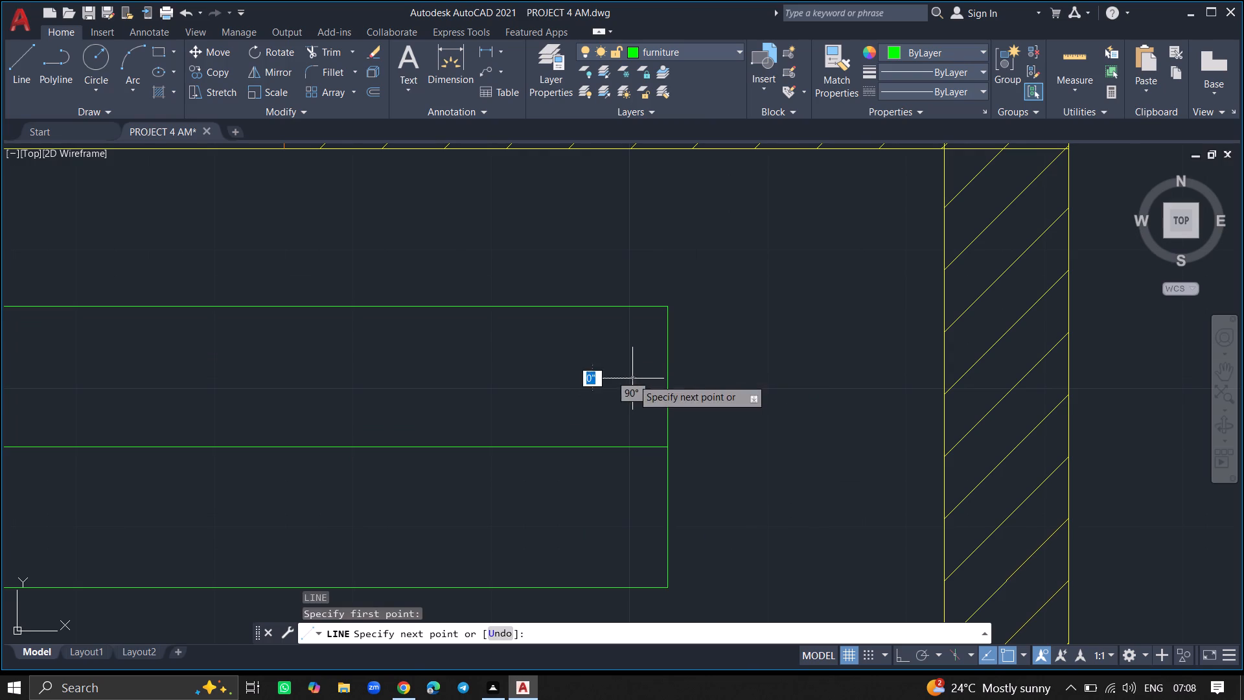
pyautogui.click(560, 489)
pyautogui.press('Return')
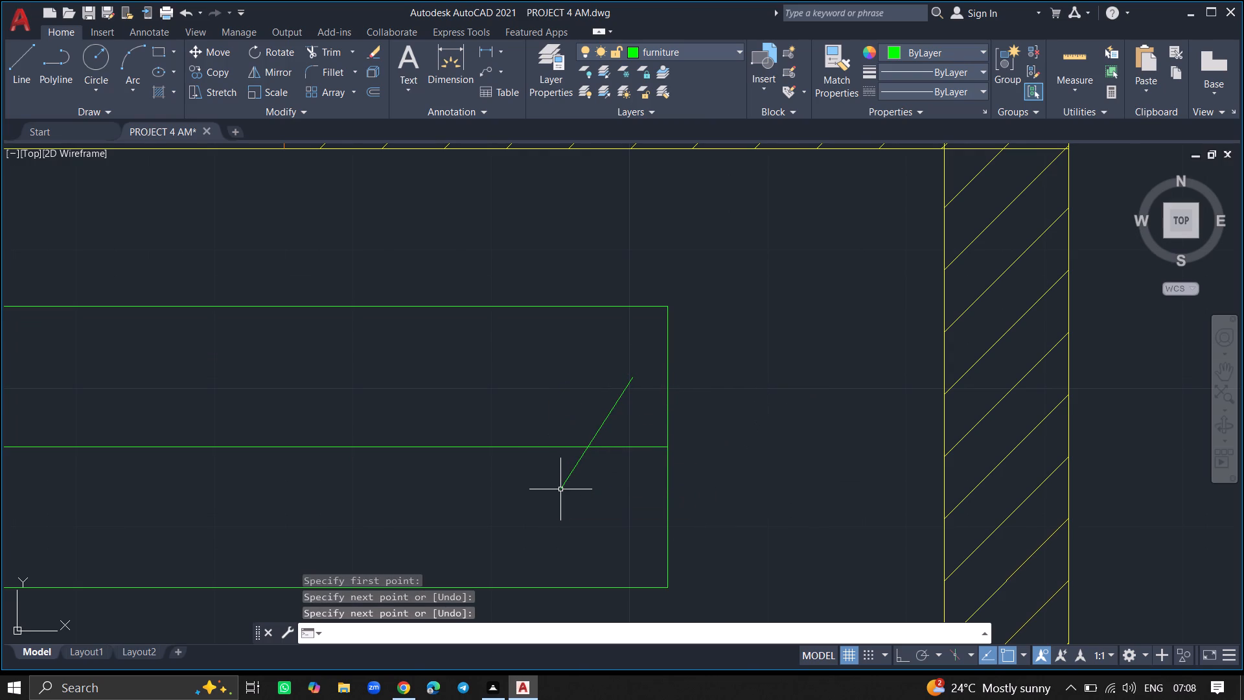
# Copy the slanted line as a fitted array of 20 items spanning about 5'-6" leftward along the rectangle's centre line.
pyautogui.click(562, 489)
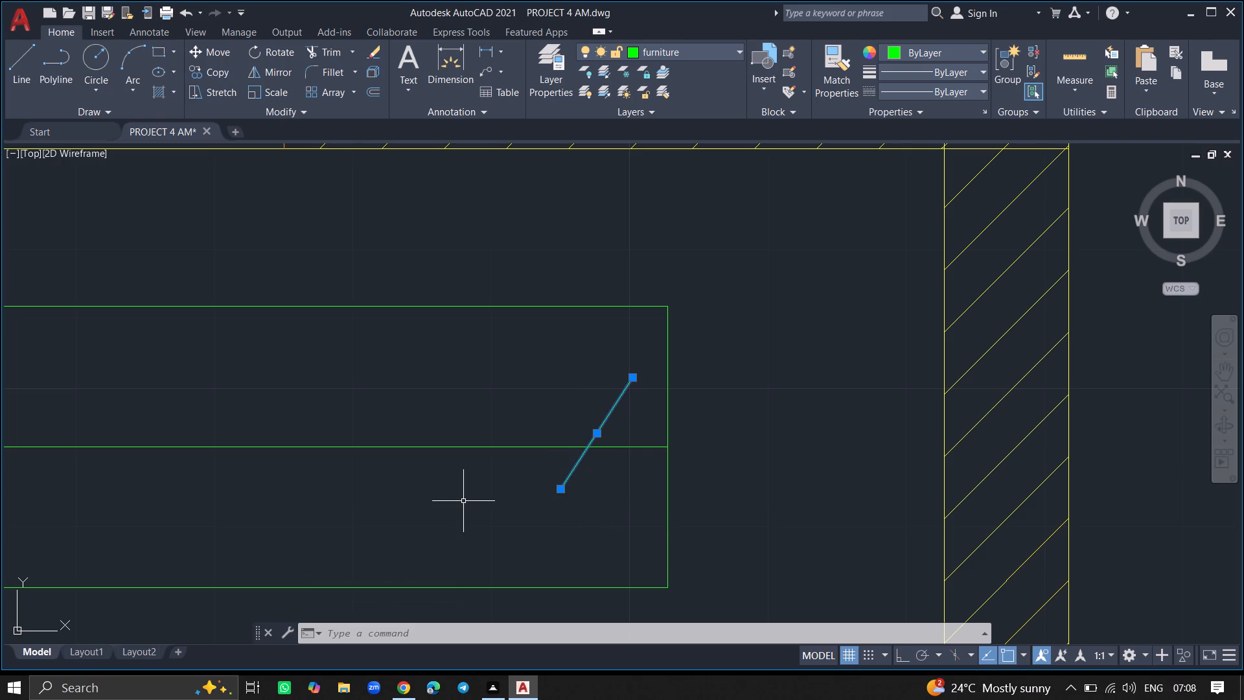
pyautogui.write('COPY')
pyautogui.press('Return')
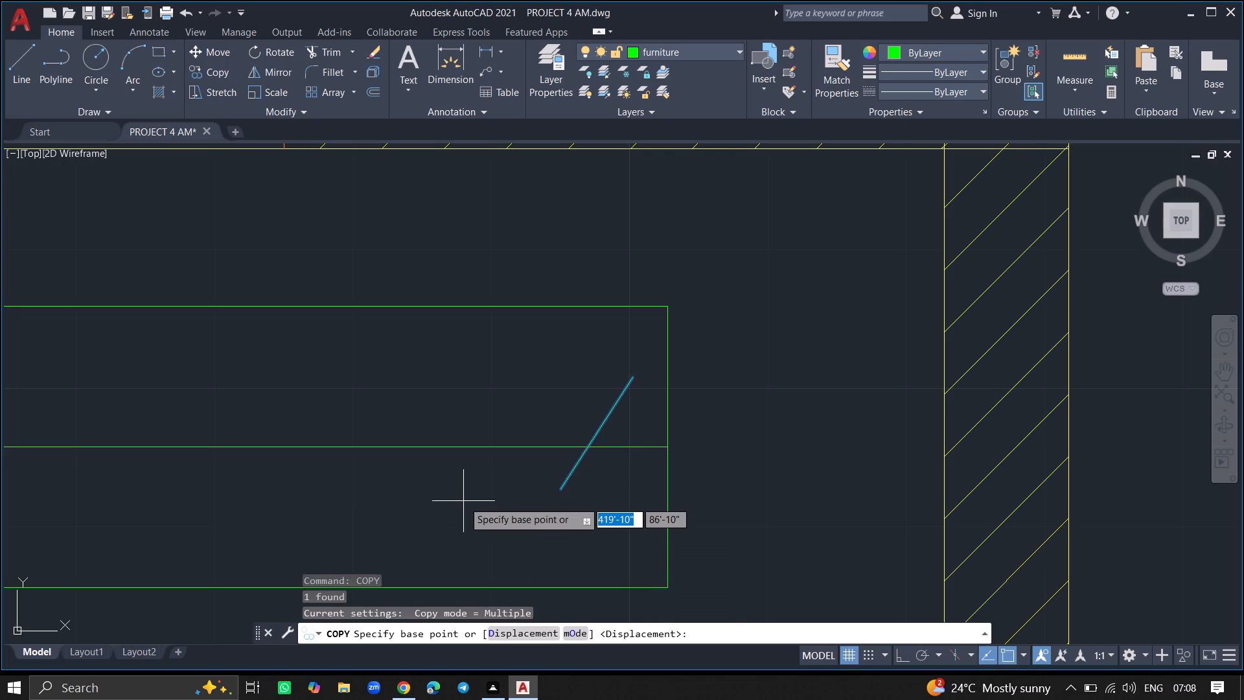
pyautogui.click(576, 468)
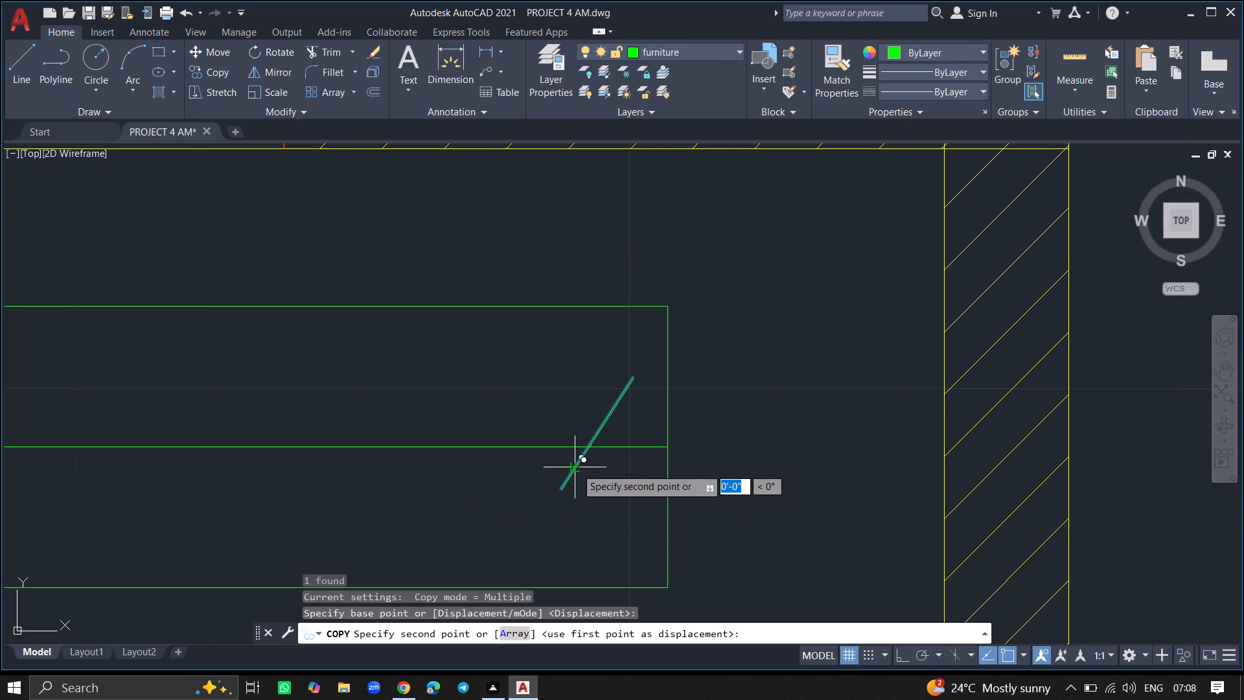
pyautogui.click(506, 631)
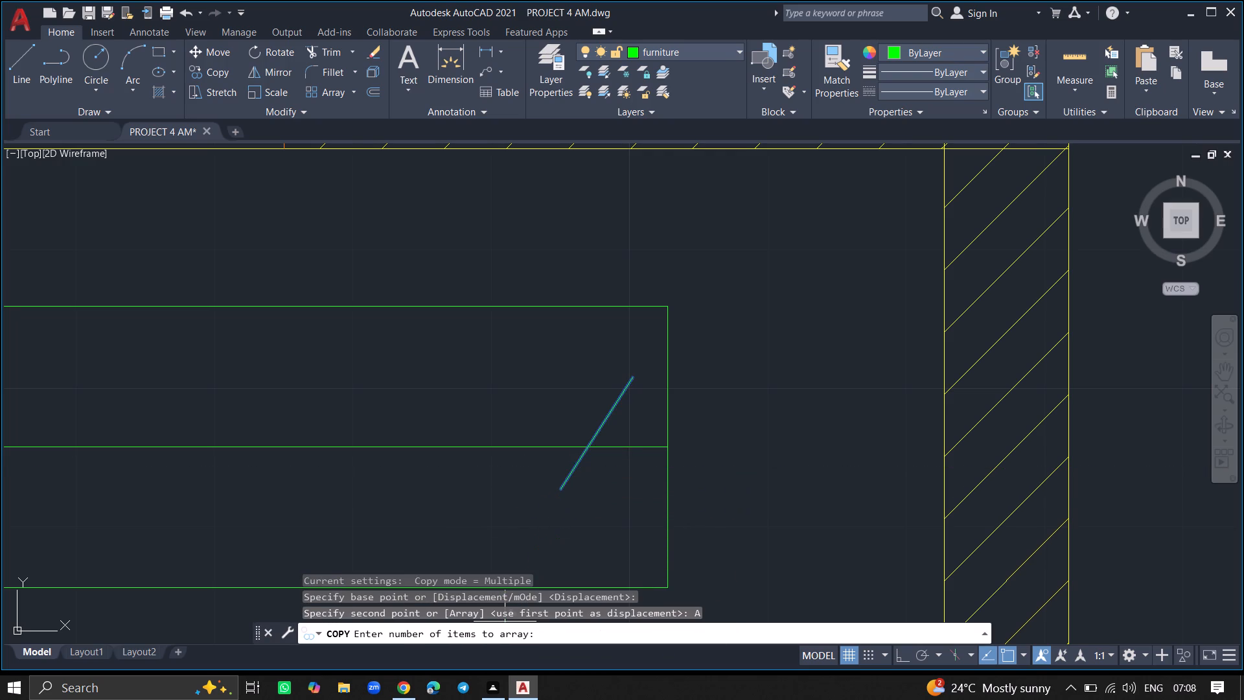
pyautogui.press('2')
pyautogui.press('0')
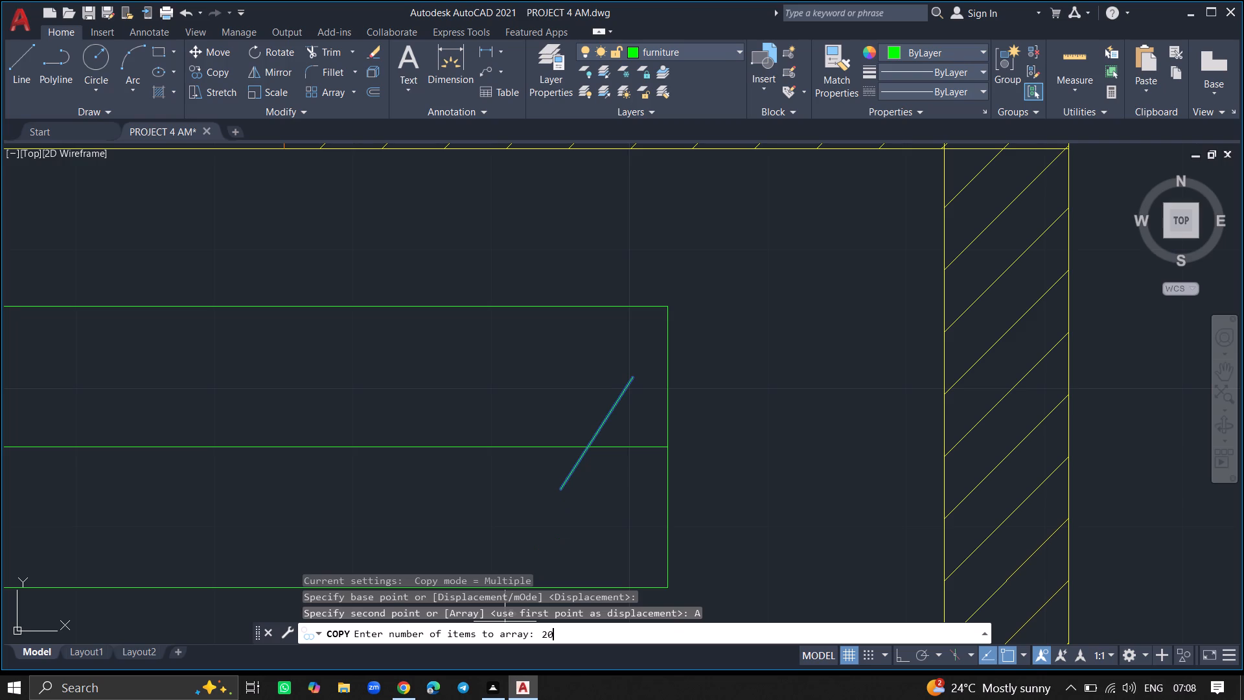
pyautogui.press('Return')
pyautogui.click(506, 631)
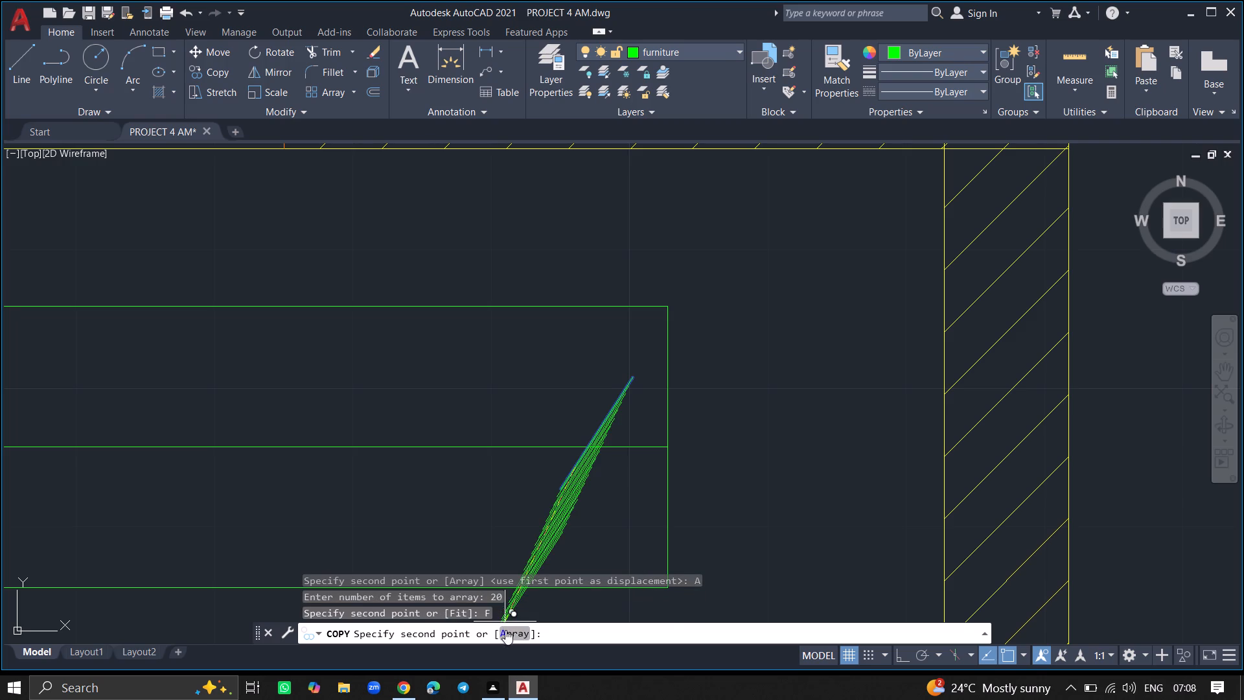
pyautogui.scroll(-5, 367, 545)
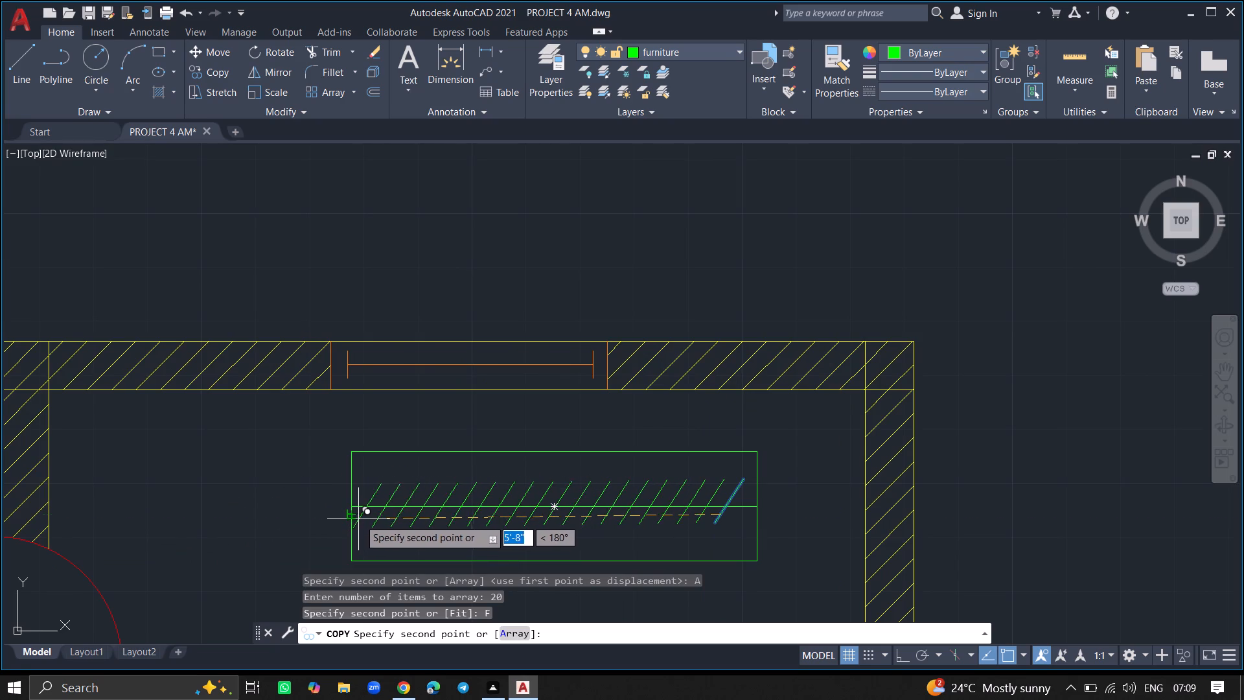
pyautogui.keyDown('ctrl'); pyautogui.scroll(4, 363, 519); pyautogui.keyUp('ctrl')
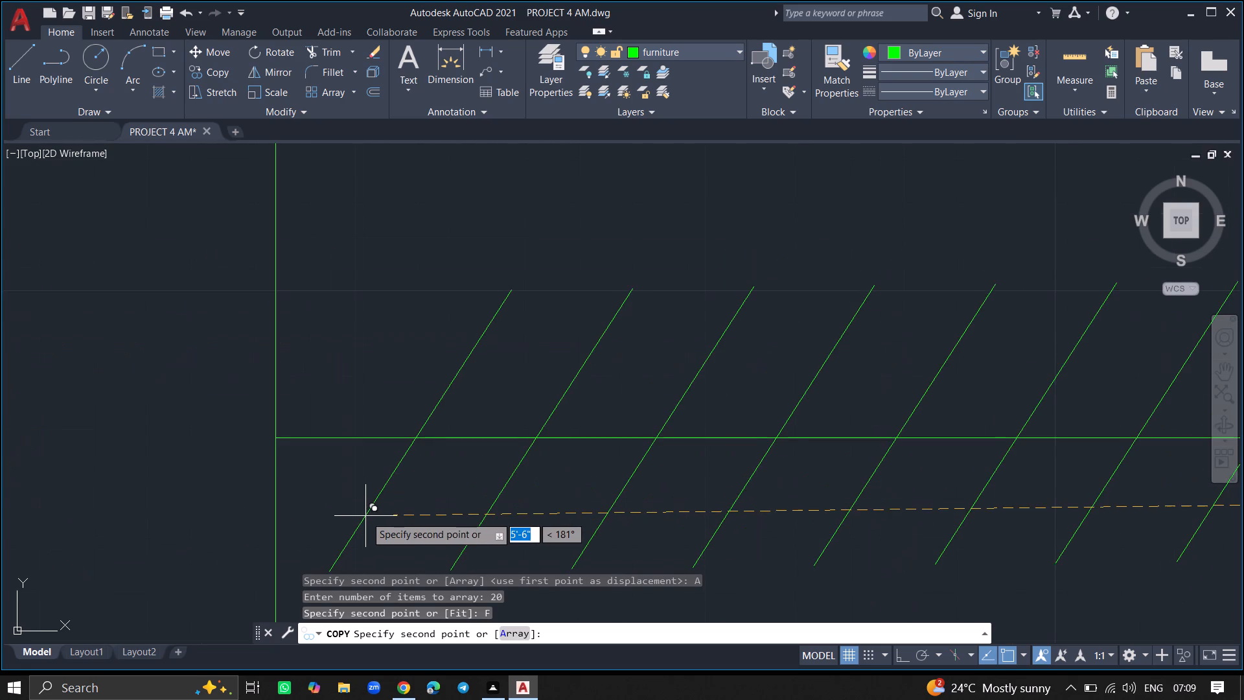
pyautogui.click(367, 514)
pyautogui.press('Escape')
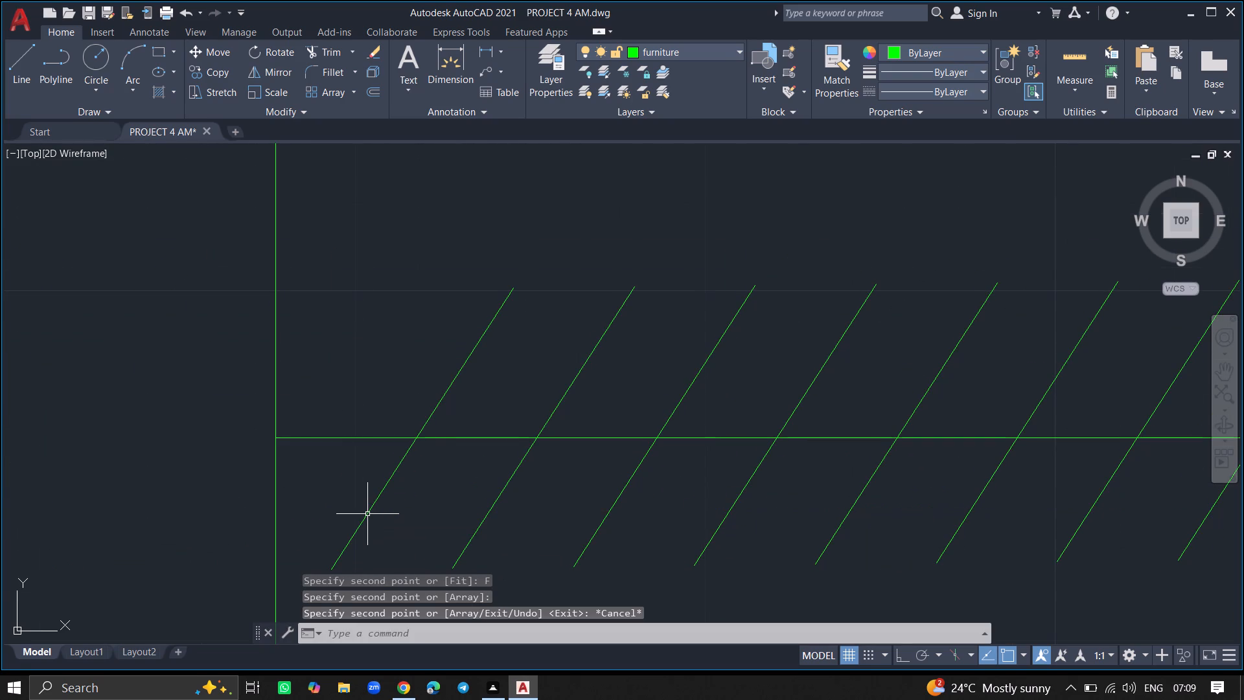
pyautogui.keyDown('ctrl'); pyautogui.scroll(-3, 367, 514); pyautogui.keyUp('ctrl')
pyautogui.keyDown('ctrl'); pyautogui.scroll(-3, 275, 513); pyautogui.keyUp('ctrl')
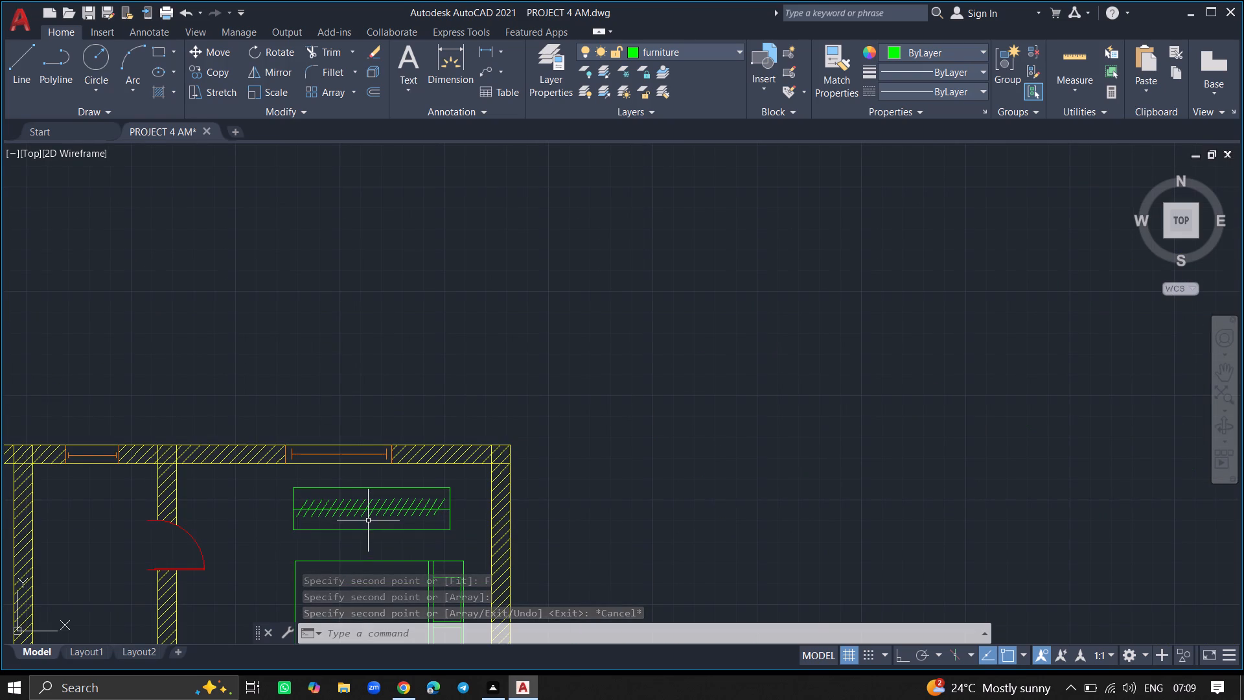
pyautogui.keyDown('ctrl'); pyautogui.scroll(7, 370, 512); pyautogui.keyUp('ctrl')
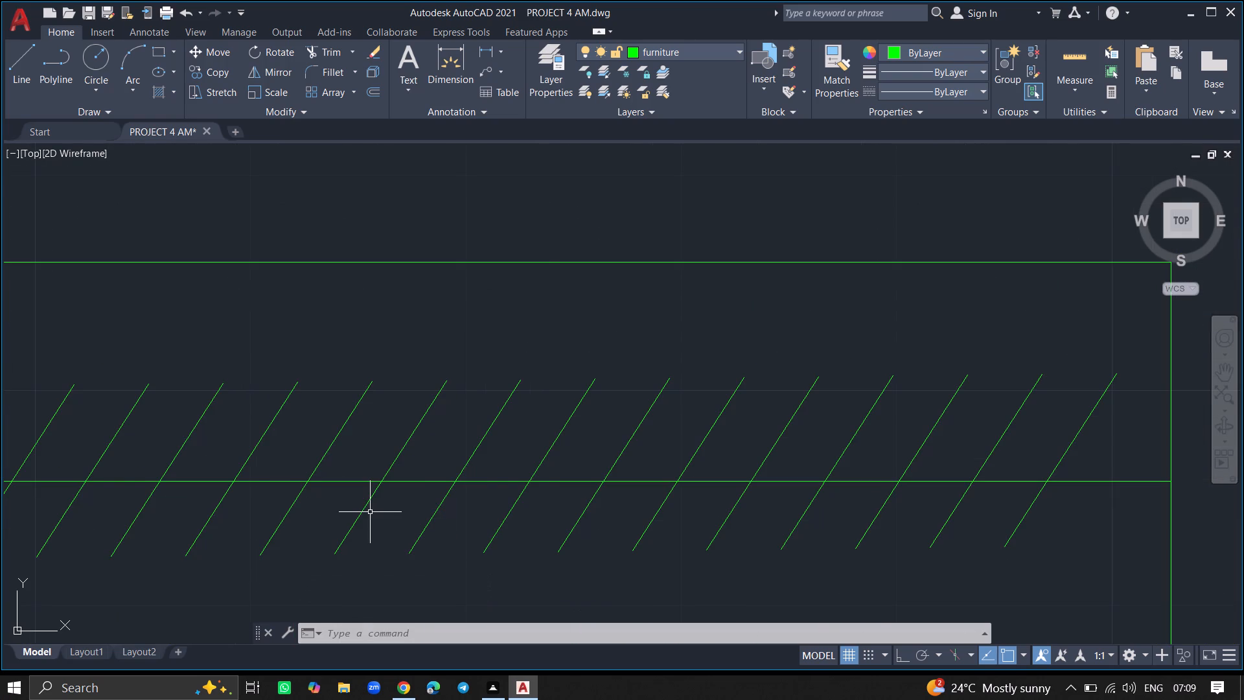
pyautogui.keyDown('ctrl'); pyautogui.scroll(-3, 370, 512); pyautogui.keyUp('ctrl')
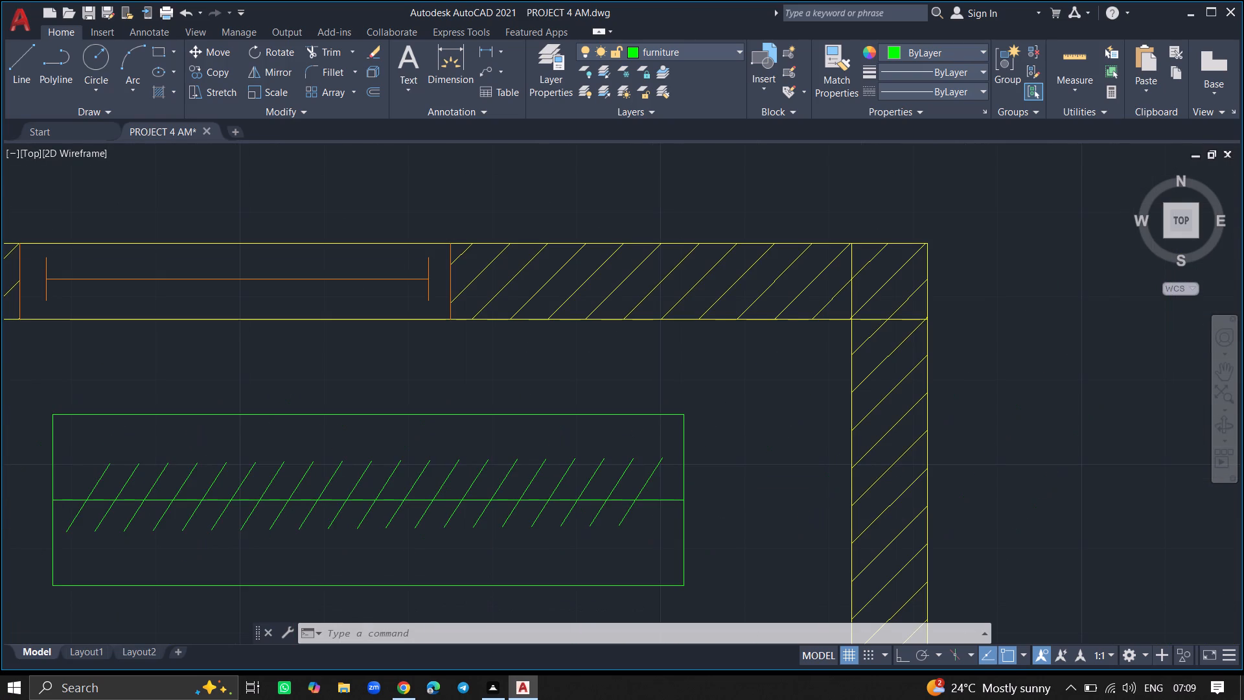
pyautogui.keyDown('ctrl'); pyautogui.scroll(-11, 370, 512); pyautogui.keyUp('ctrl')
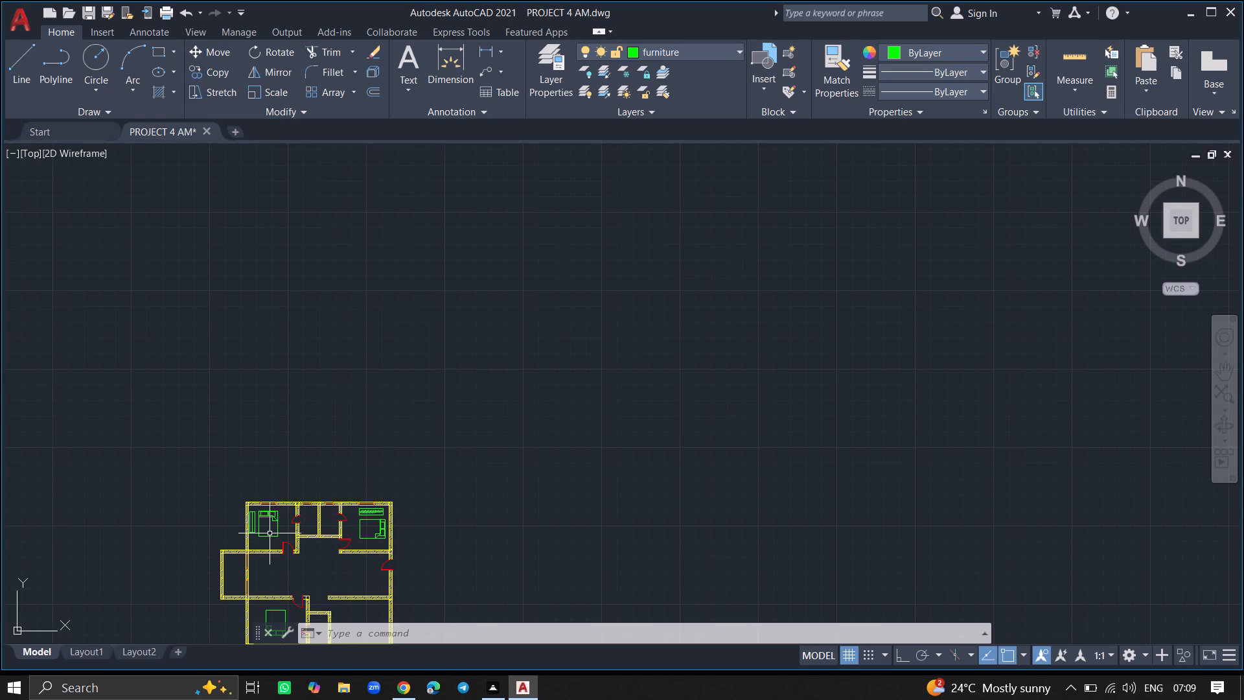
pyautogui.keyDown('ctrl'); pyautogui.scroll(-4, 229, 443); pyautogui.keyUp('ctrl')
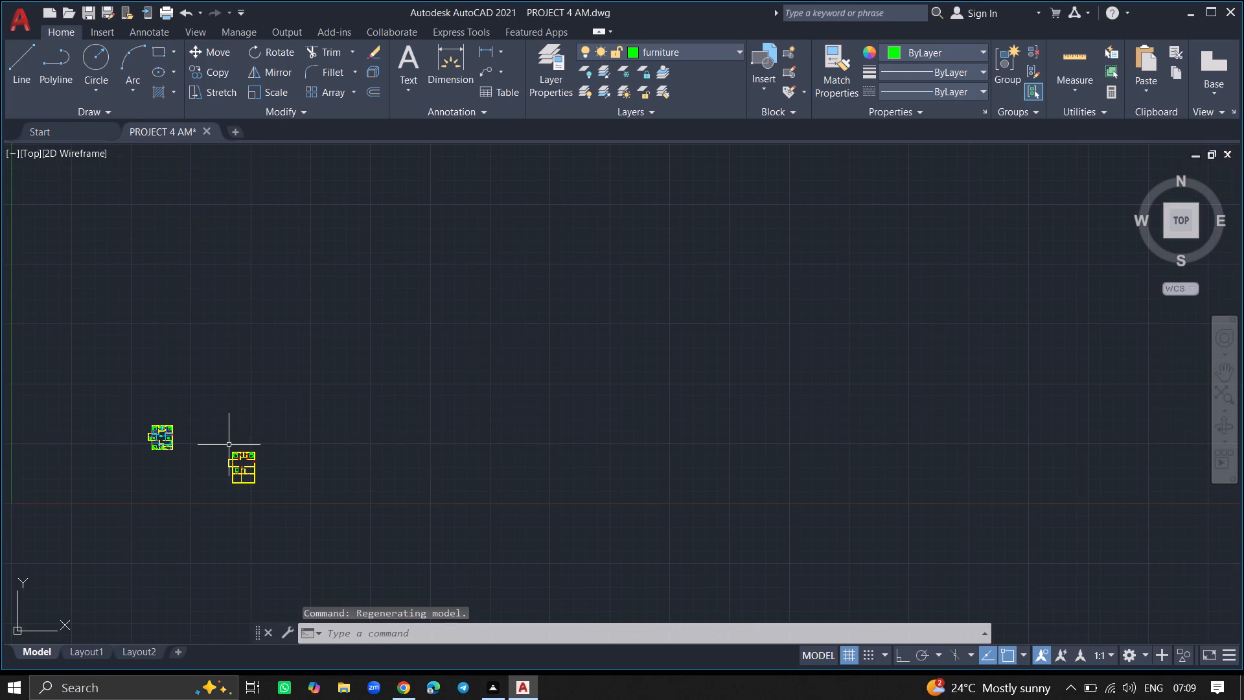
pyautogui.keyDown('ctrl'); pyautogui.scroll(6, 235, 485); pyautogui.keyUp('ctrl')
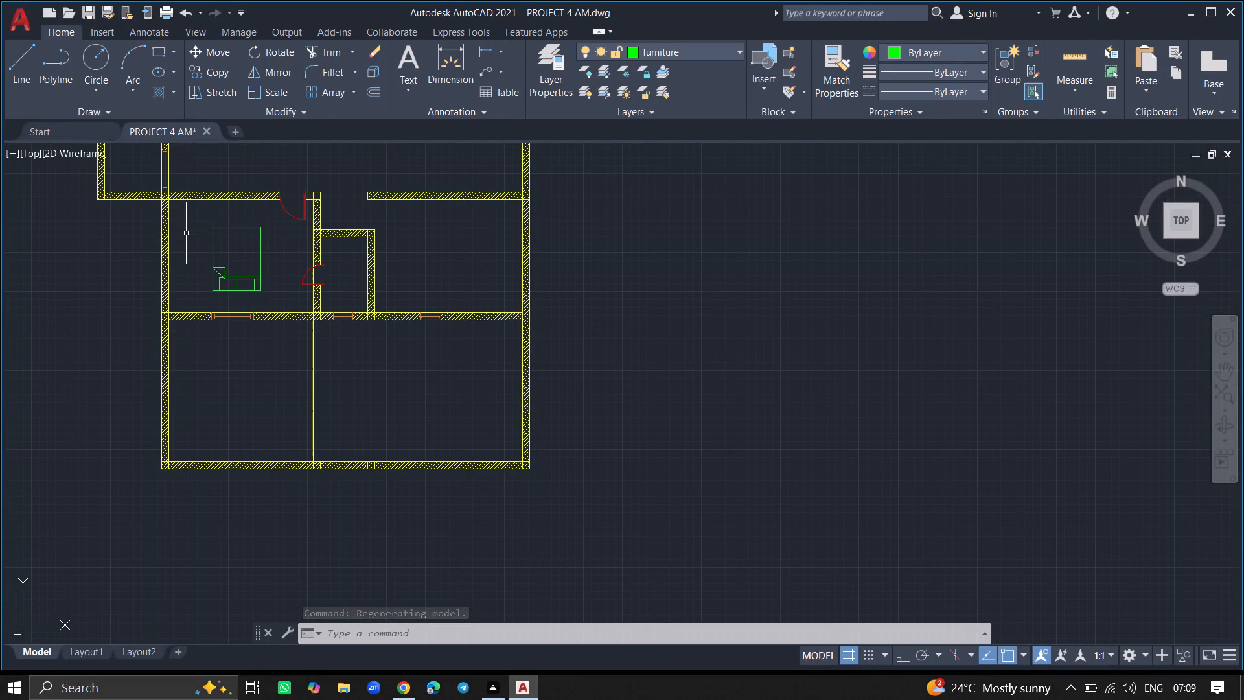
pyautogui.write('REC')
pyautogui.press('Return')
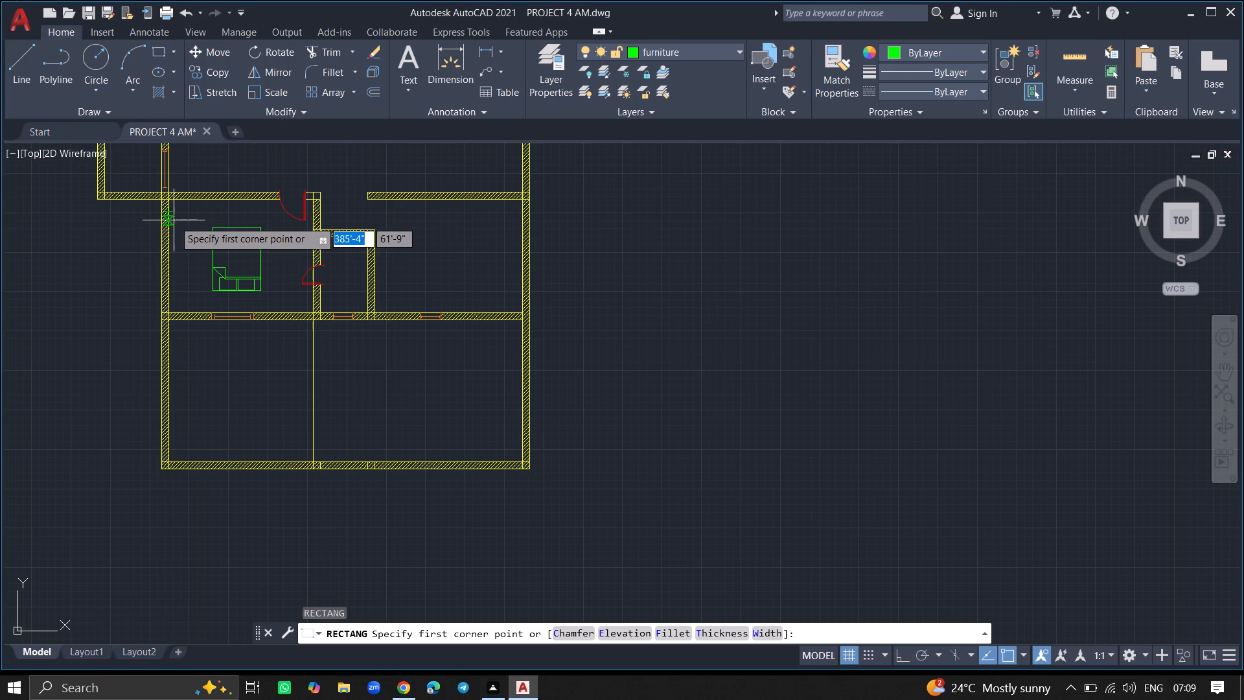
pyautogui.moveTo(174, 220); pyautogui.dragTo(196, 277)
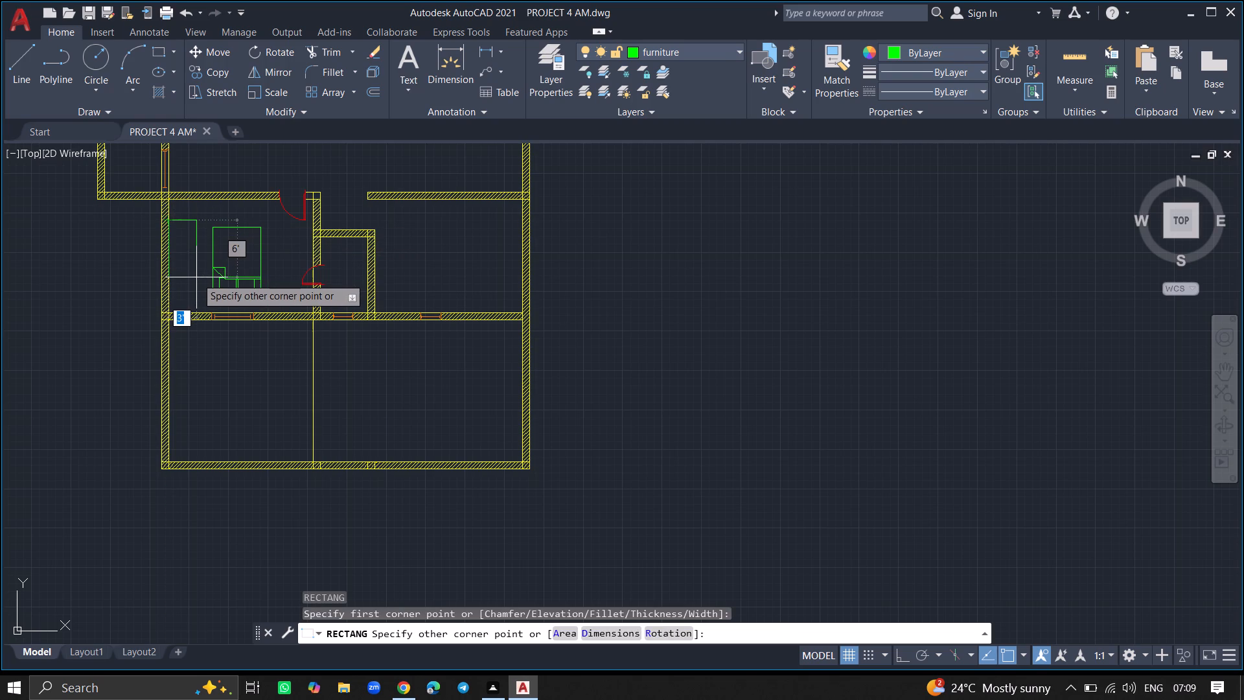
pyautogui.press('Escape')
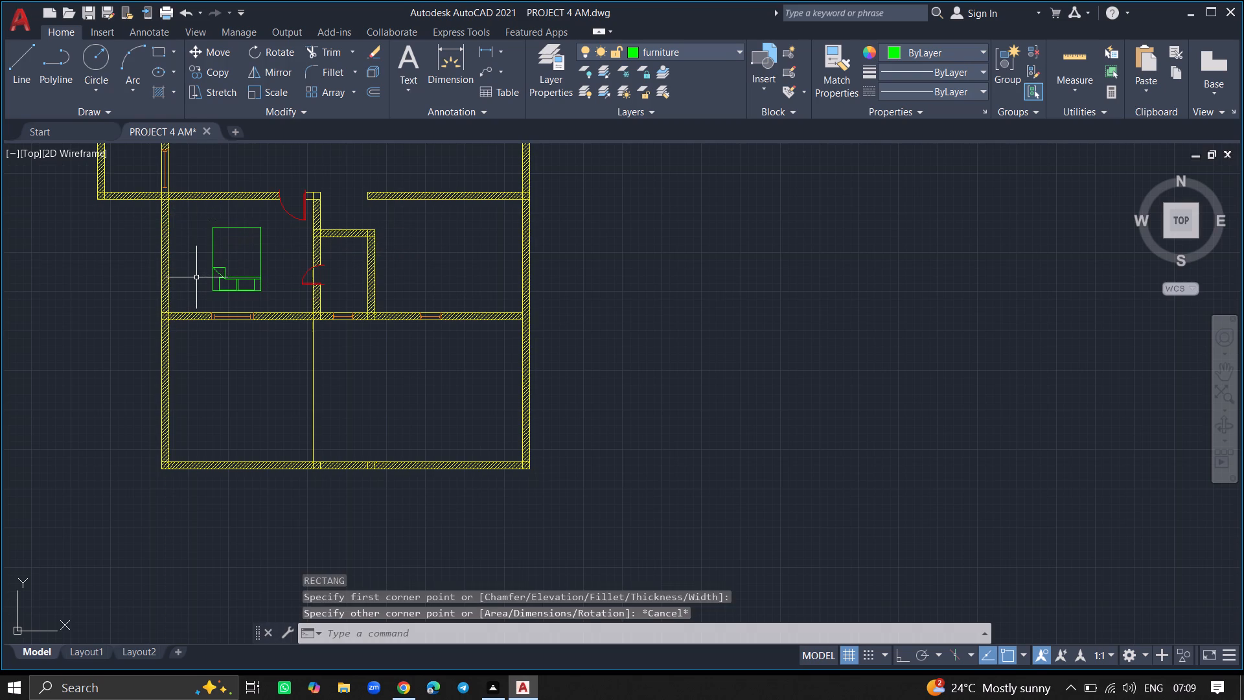
# Draw a vertical rectangle about 2' by 10' between the left wall and the bed in the lower-left bedroom, reaching the bottom window wall.
pyautogui.write('REC')
pyautogui.press('Return')
pyautogui.keyDown('ctrl'); pyautogui.scroll(5, 196, 277); pyautogui.keyUp('ctrl')
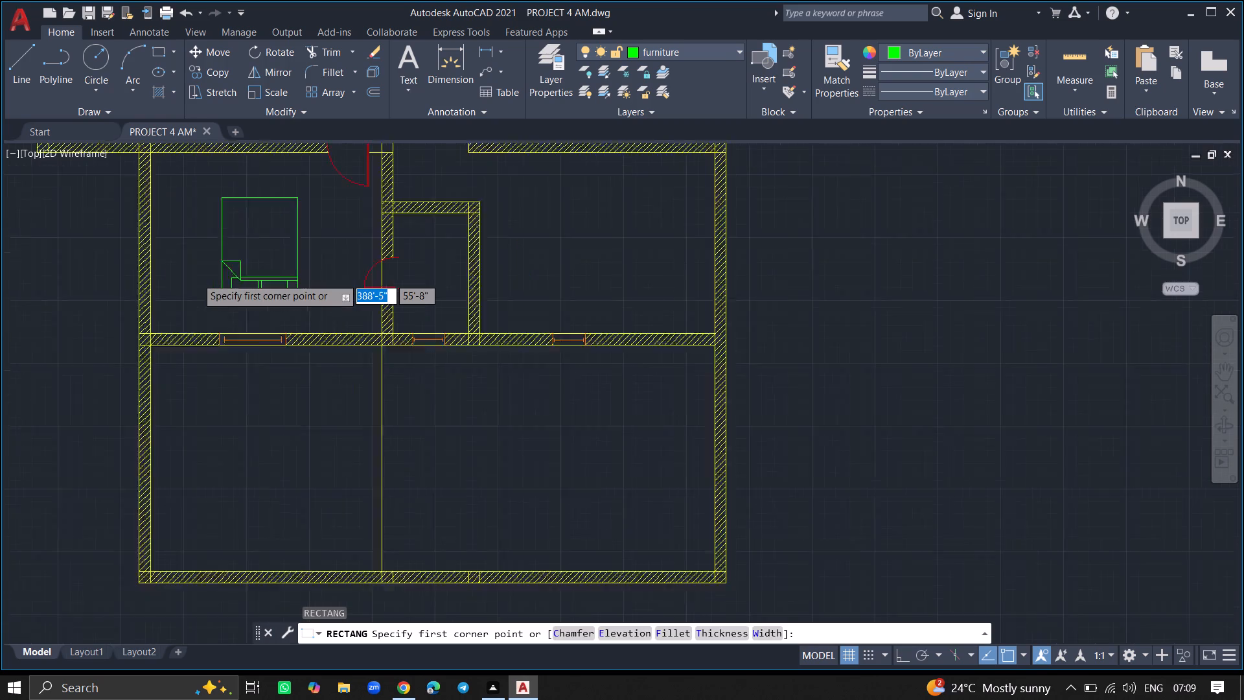
pyautogui.keyDown('ctrl'); pyautogui.scroll(-3, 186, 246); pyautogui.keyUp('ctrl')
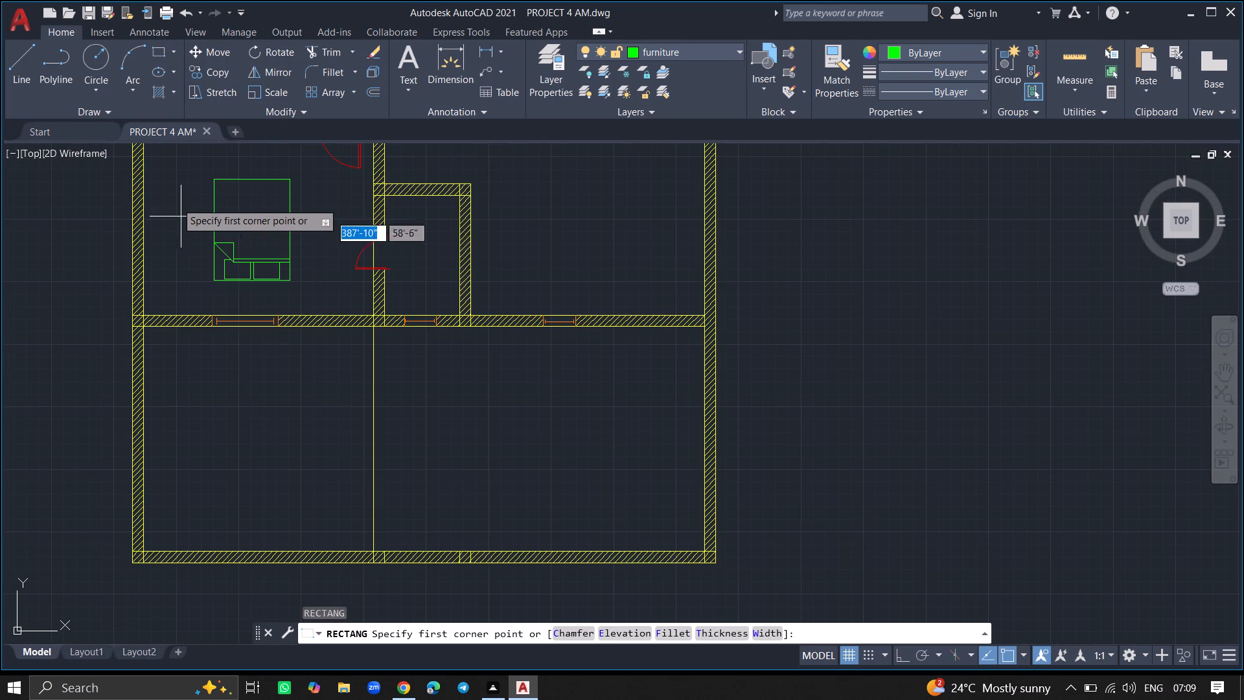
pyautogui.keyDown('ctrl'); pyautogui.scroll(-1, 163, 162); pyautogui.keyUp('ctrl')
pyautogui.moveTo(160, 162); pyautogui.dragTo(172, 195)
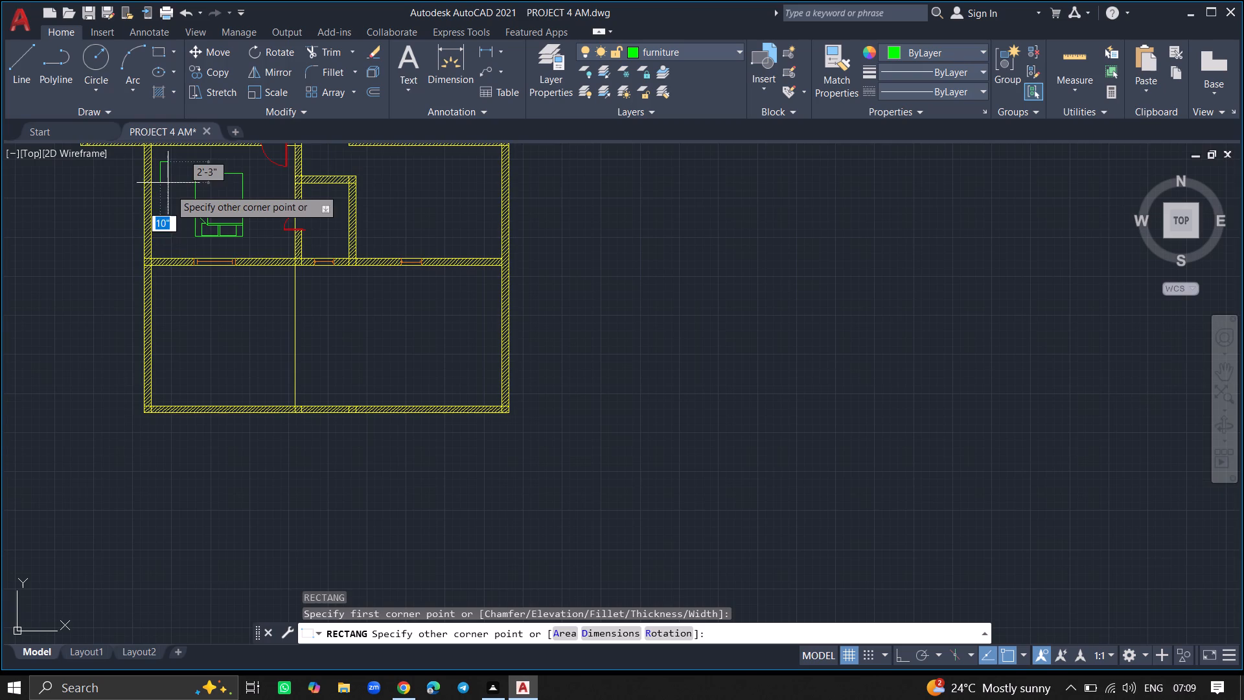
pyautogui.moveTo(172, 195); pyautogui.dragTo(180, 254)
pyautogui.click(180, 254)
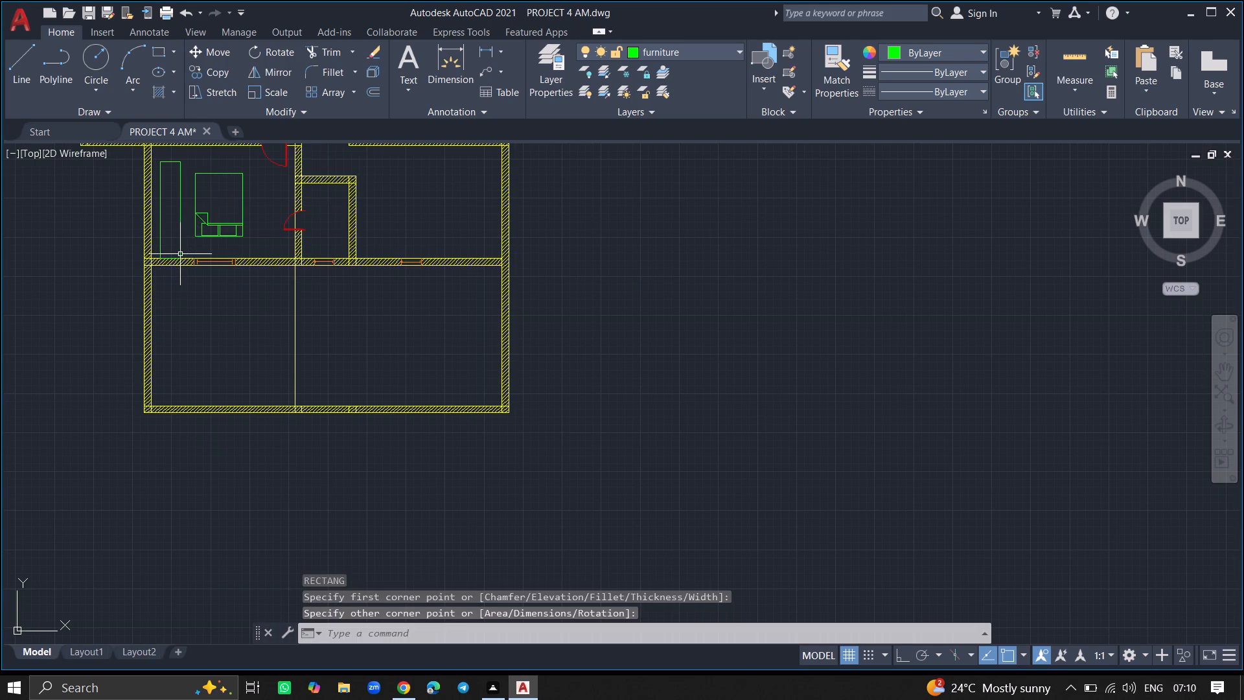
# Draw a vertical centre line about 10' long through the lower-left bedroom's new rectangle, joining the midpoints of its short sides.
pyautogui.keyDown('ctrl'); pyautogui.scroll(2, 165, 198); pyautogui.keyUp('ctrl')
pyautogui.keyDown('ctrl'); pyautogui.scroll(-2, 174, 239); pyautogui.keyUp('ctrl')
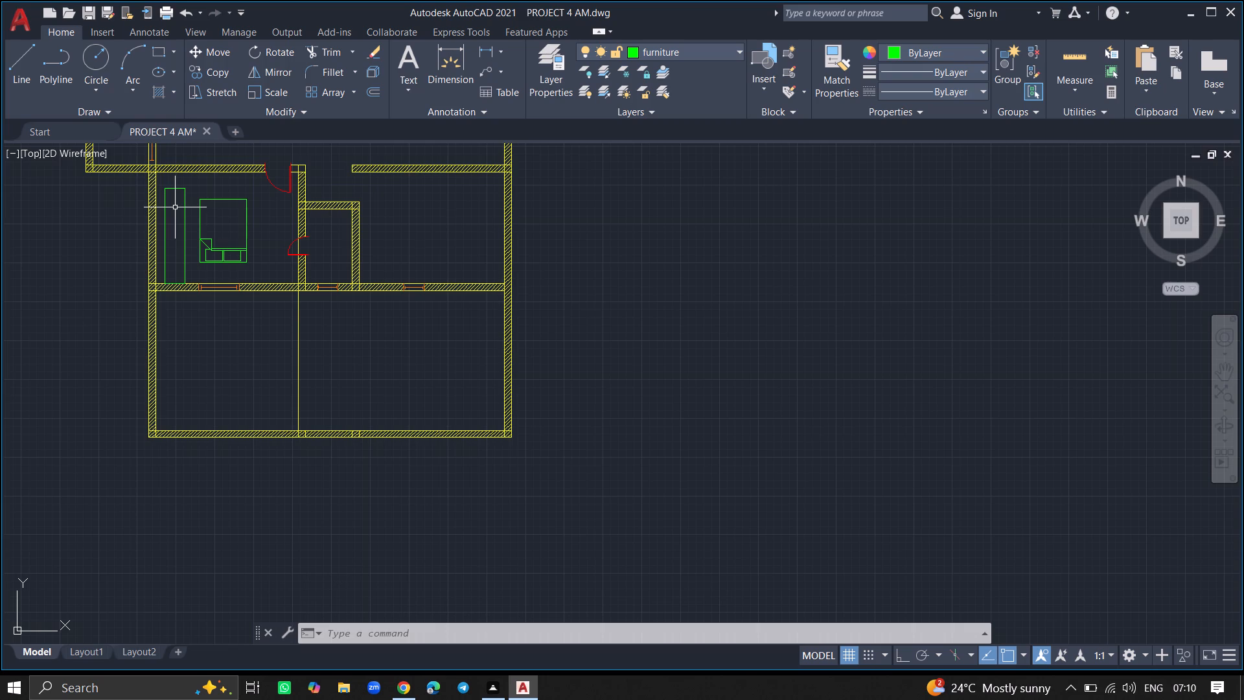
pyautogui.press('l')
pyautogui.press('Return')
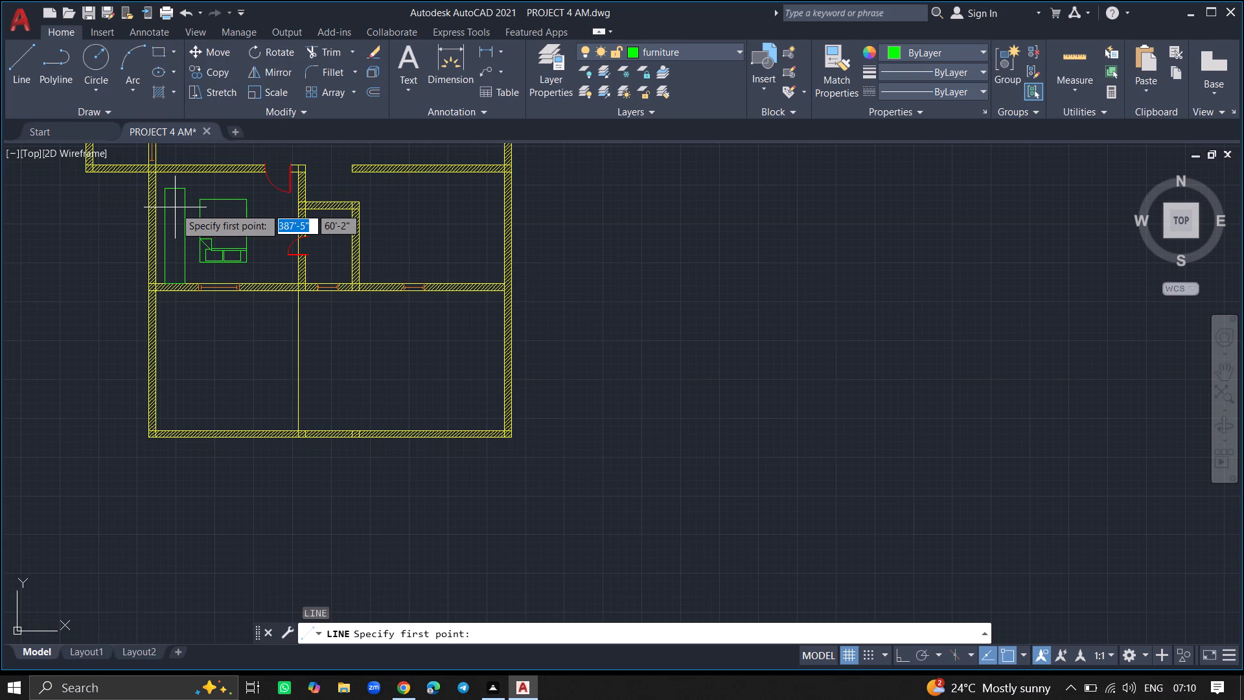
pyautogui.click(176, 189)
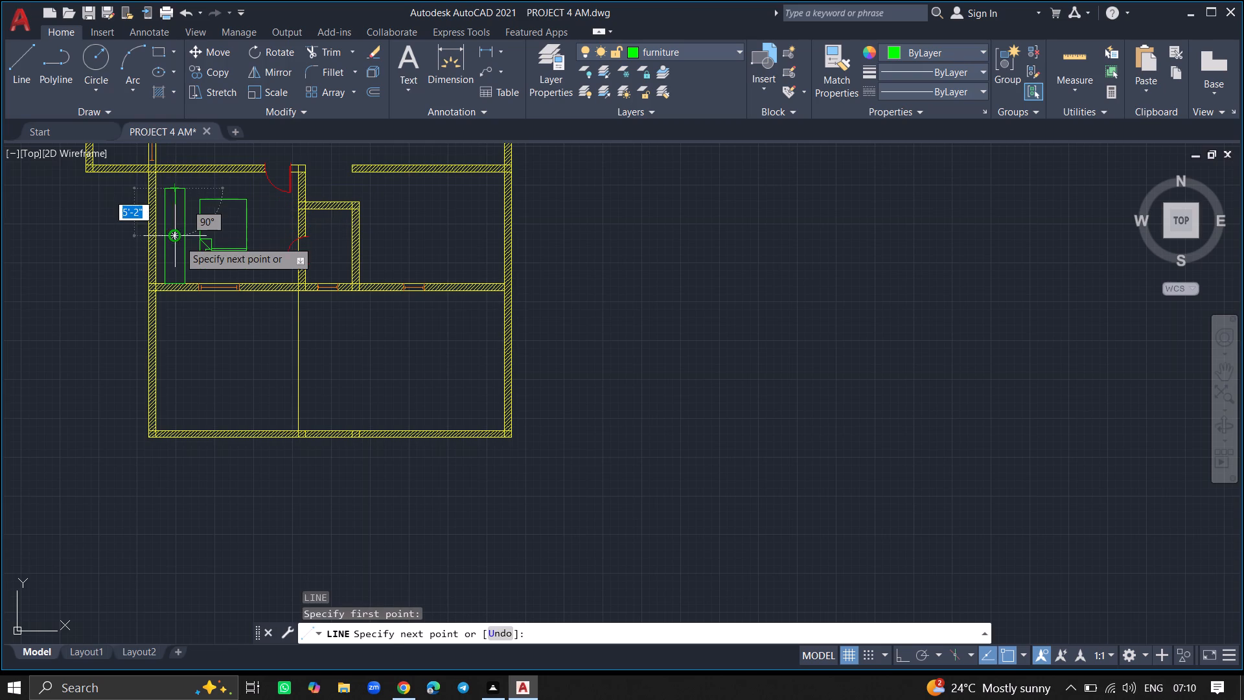
pyautogui.click(176, 281)
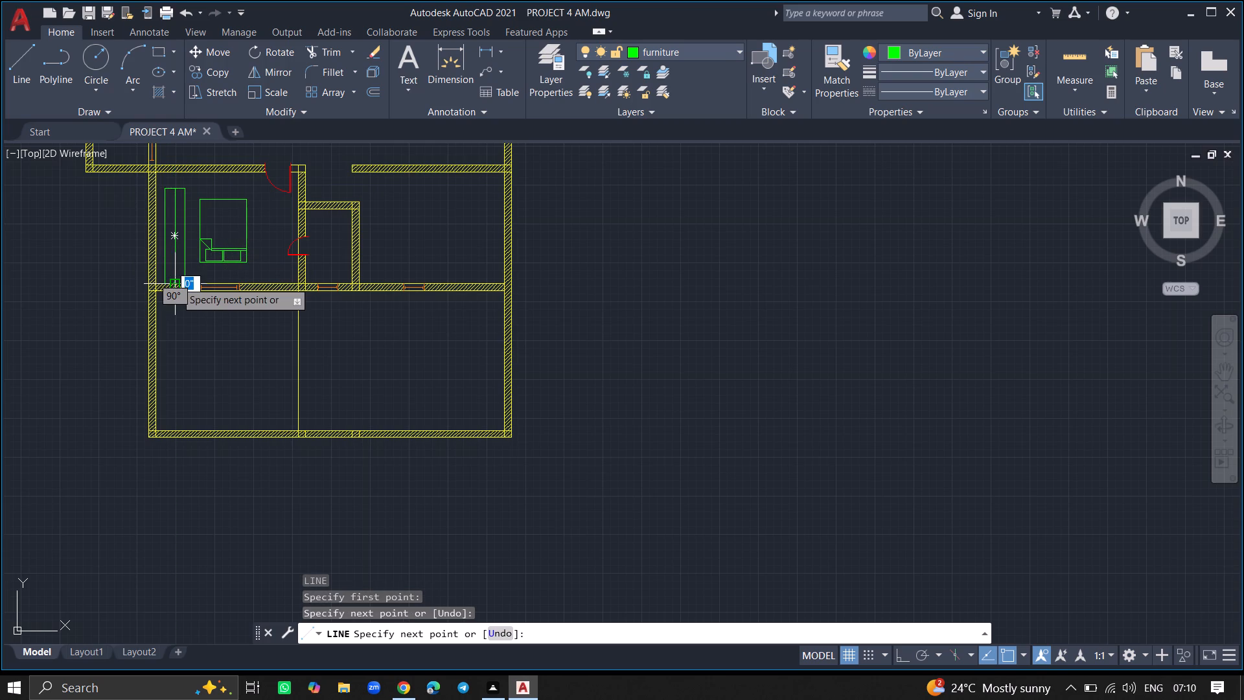
pyautogui.press('Return')
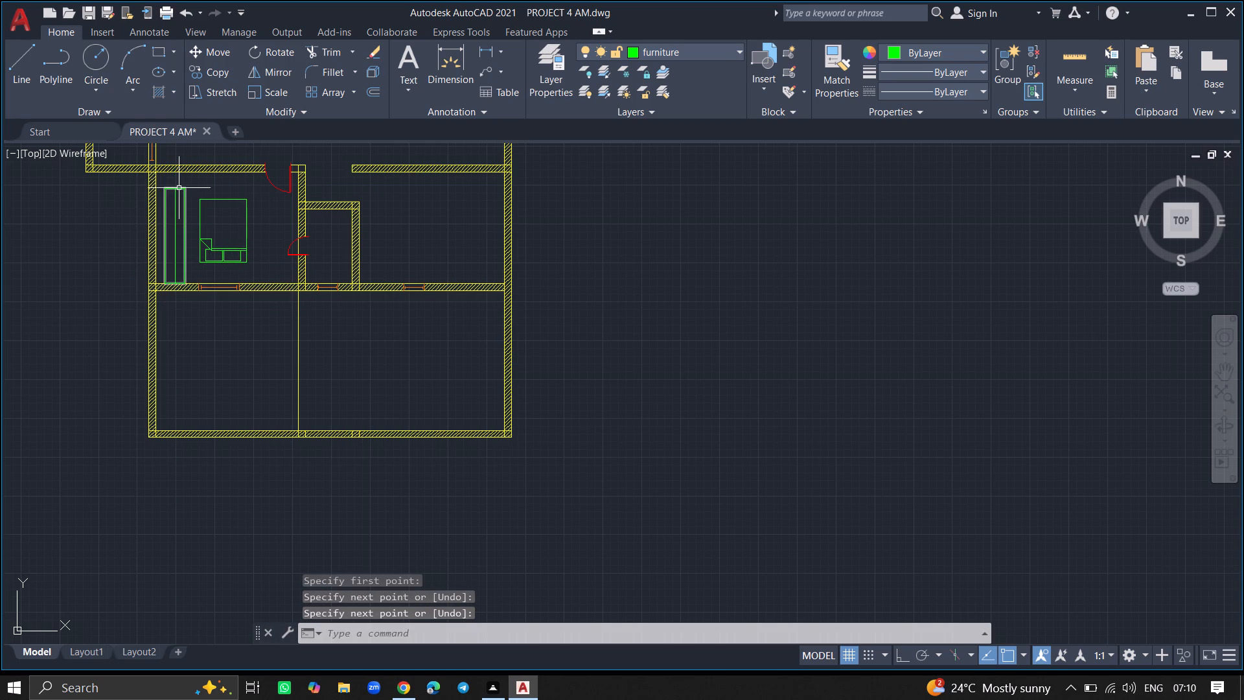
# Draw a slanted line about 1'-6" long across the centre line near the upper end of the lower-left bedroom's rectangle.
pyautogui.keyDown('ctrl'); pyautogui.scroll(4, 179, 188); pyautogui.keyUp('ctrl')
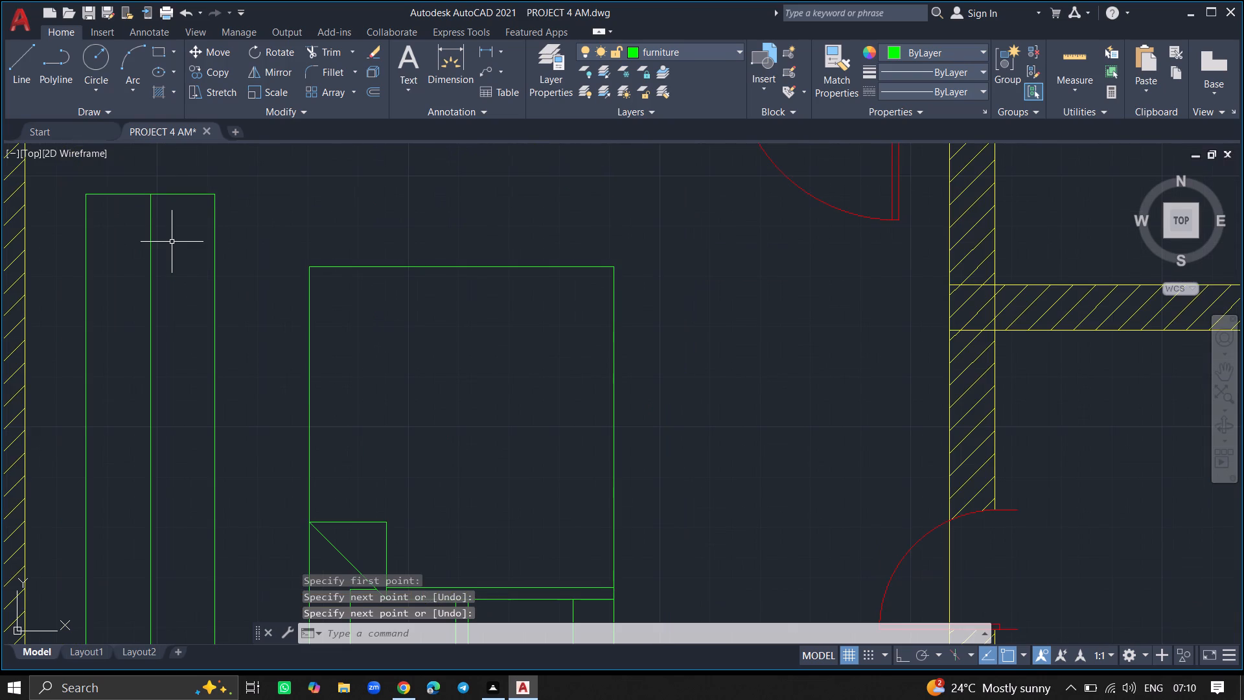
pyautogui.press('l')
pyautogui.press('Return')
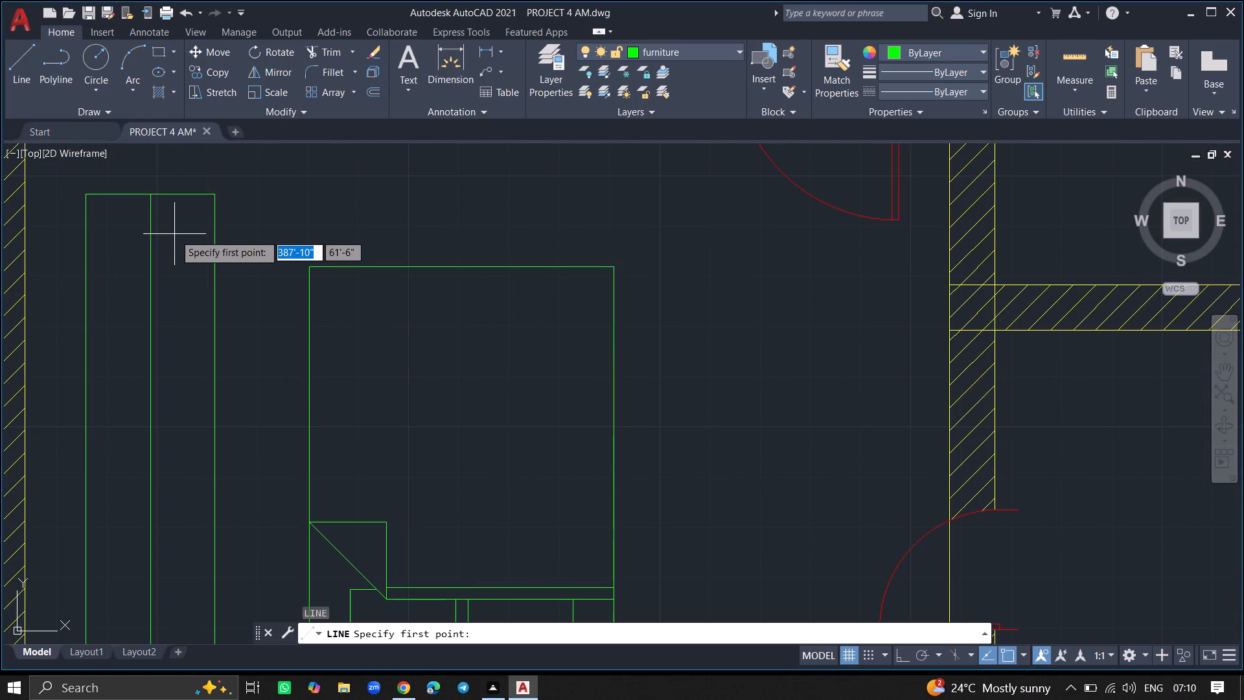
pyautogui.click(179, 229)
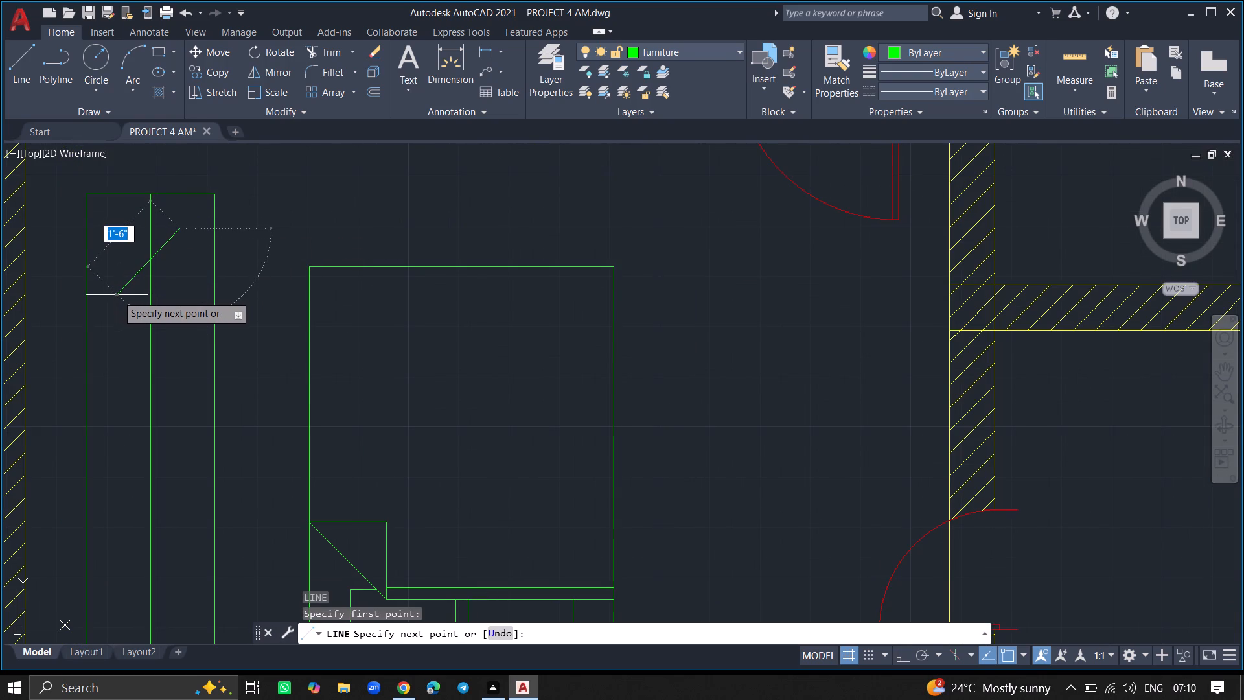
pyautogui.click(117, 295)
pyautogui.press('Return')
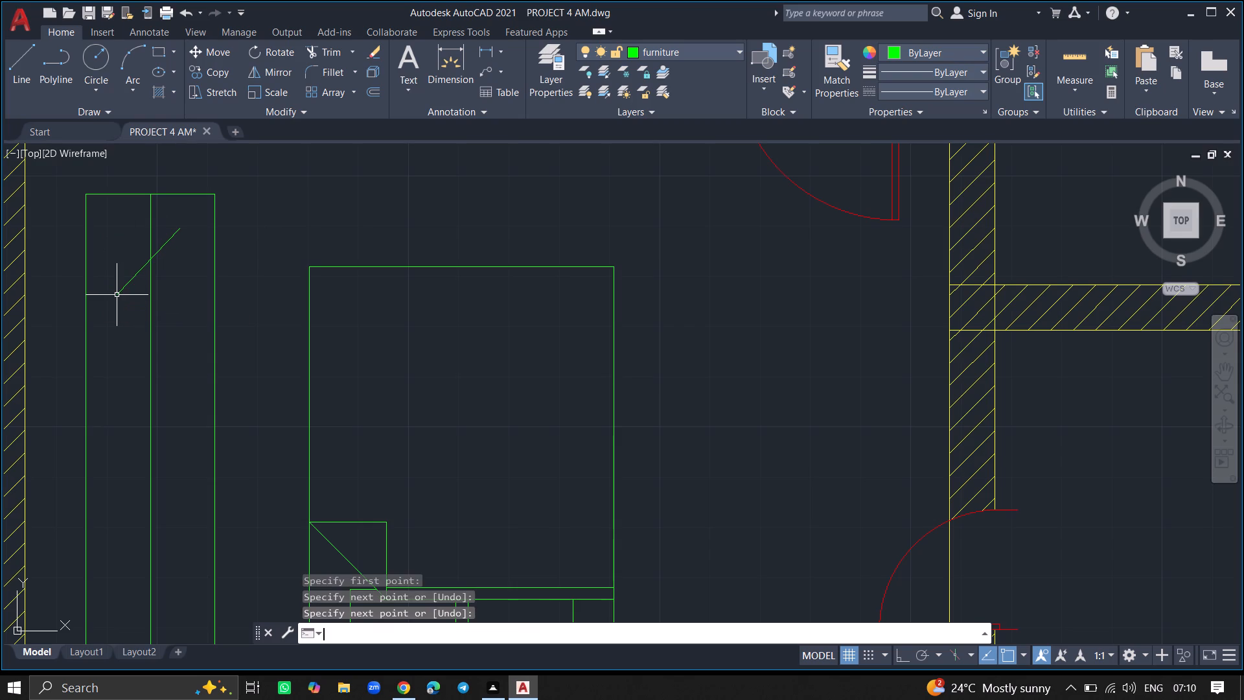
# Copy the slanted line as a fitted array of 20 items spanning about 8'-6" downward along the rectangle's centre line.
pyautogui.click(117, 295)
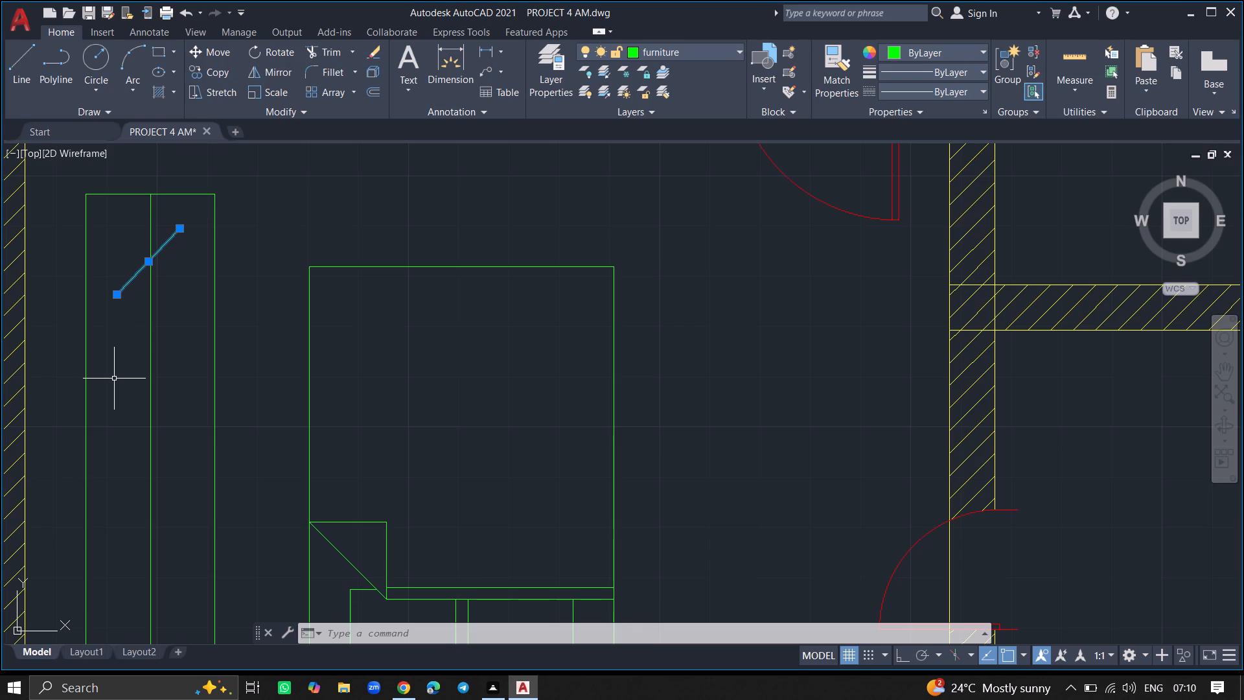
pyautogui.press('c')
pyautogui.write('OPY')
pyautogui.press('Return')
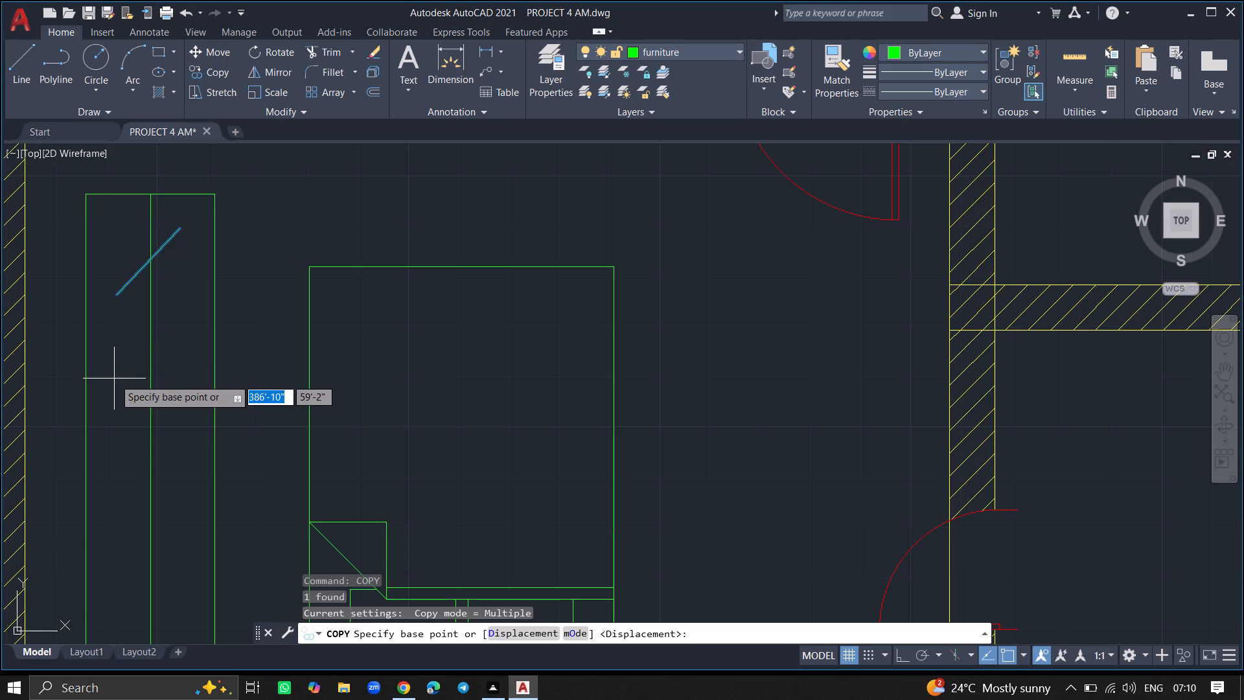
pyautogui.click(126, 284)
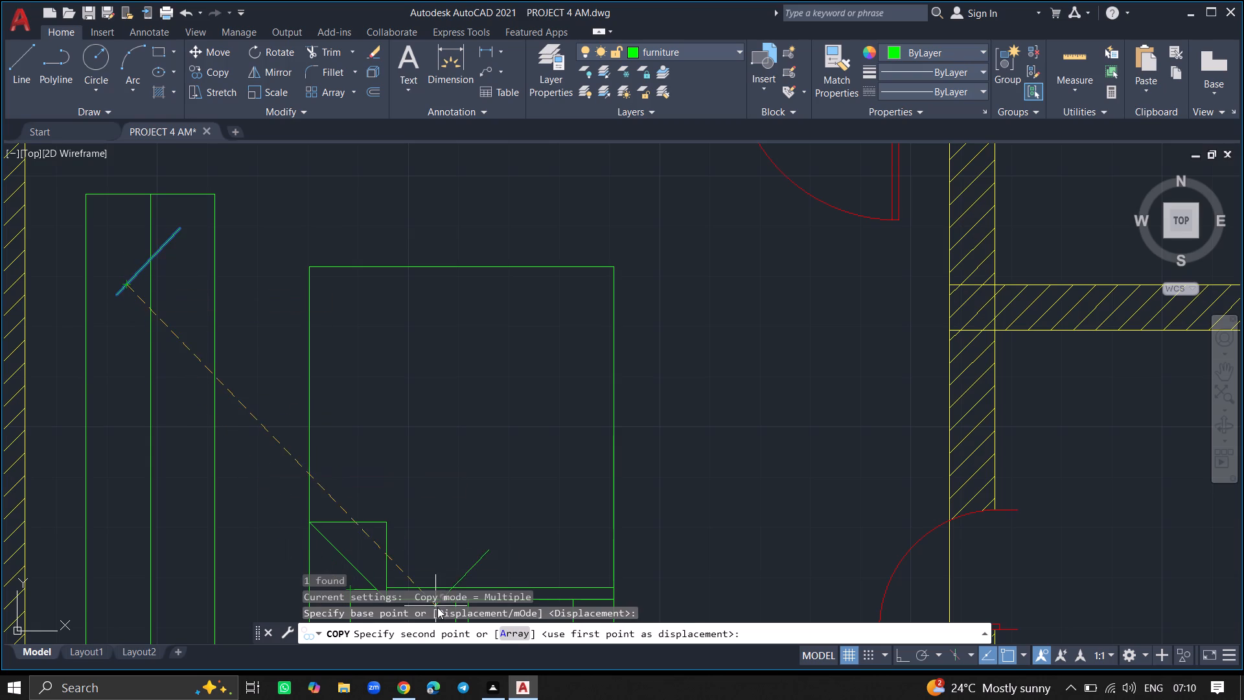
pyautogui.click(514, 639)
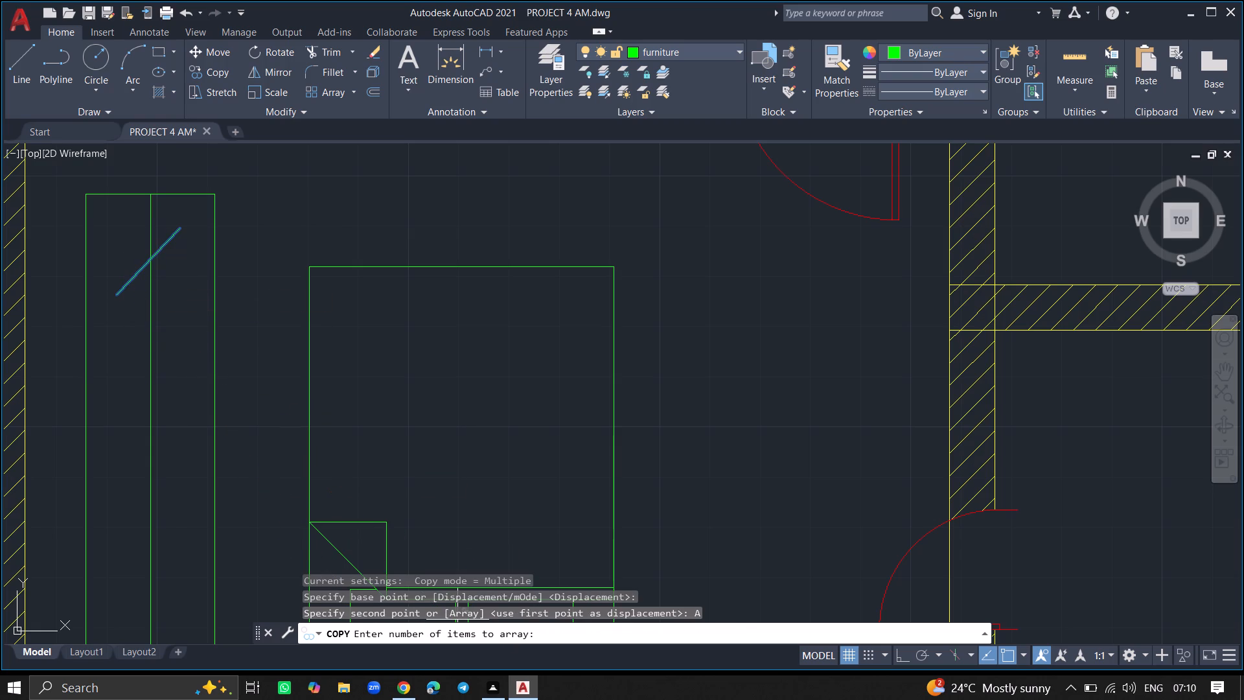
pyautogui.write('20')
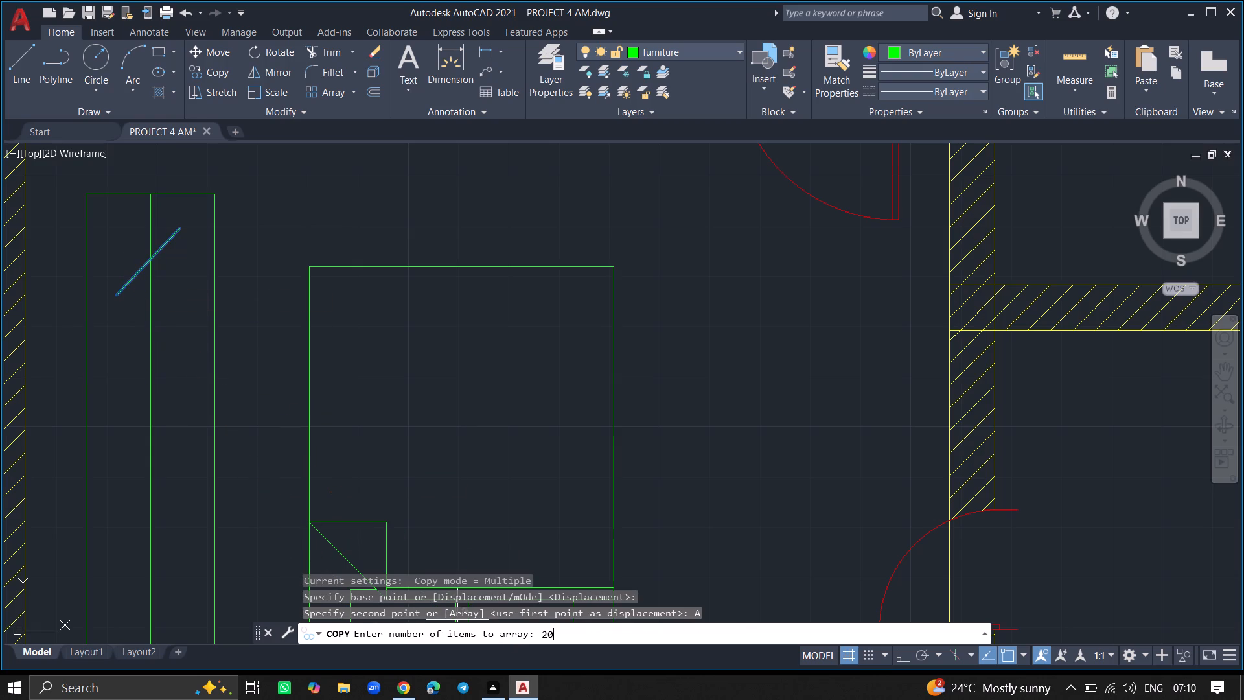
pyautogui.press('Return')
pyautogui.click(514, 639)
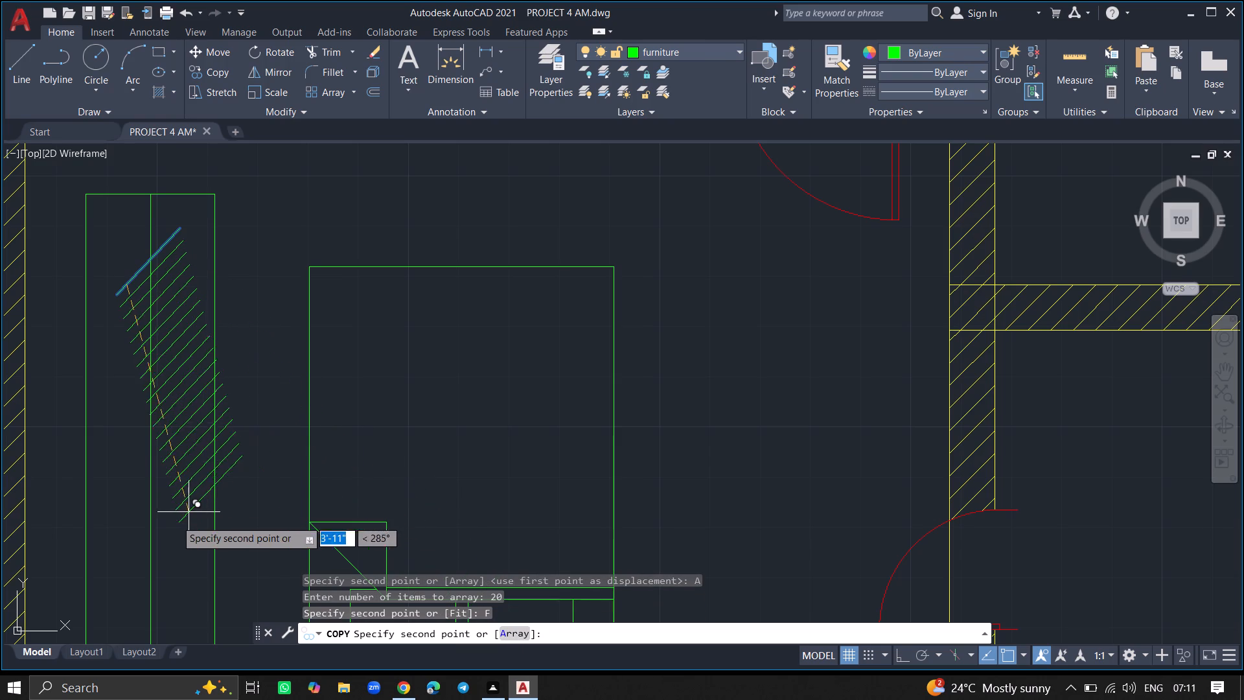
pyautogui.keyDown('ctrl'); pyautogui.scroll(-4, 140, 543); pyautogui.keyUp('ctrl')
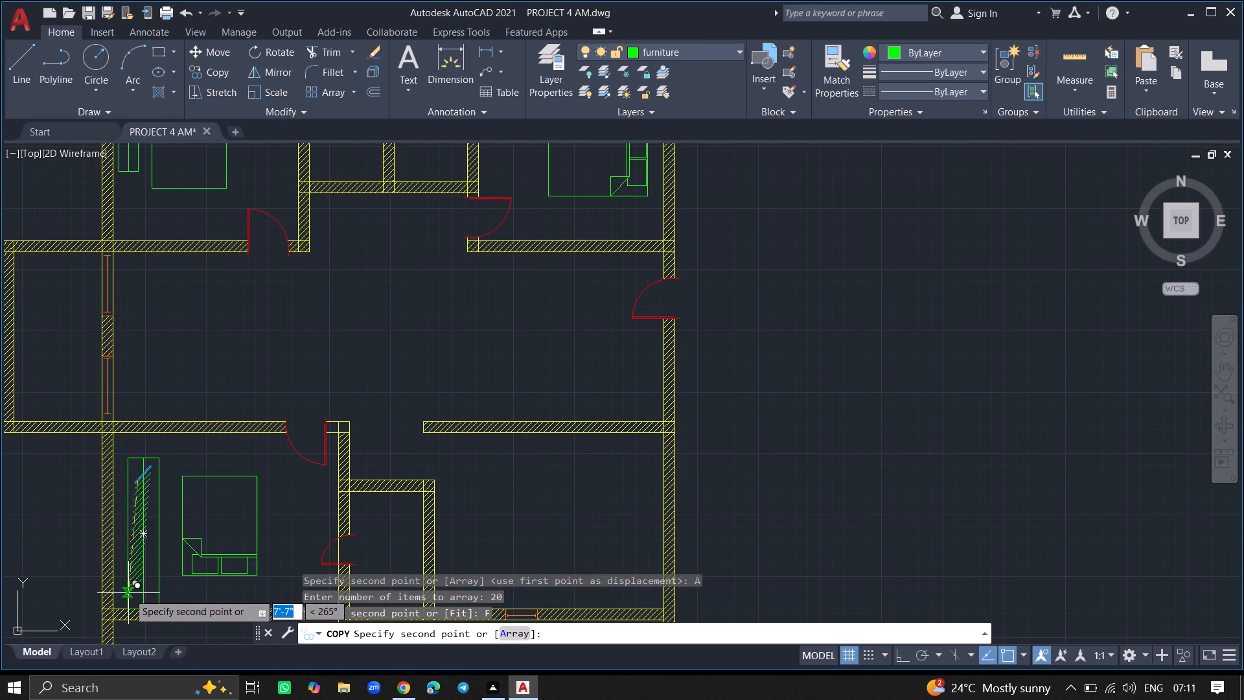
pyautogui.keyDown('ctrl'); pyautogui.scroll(3, 141, 609); pyautogui.keyUp('ctrl')
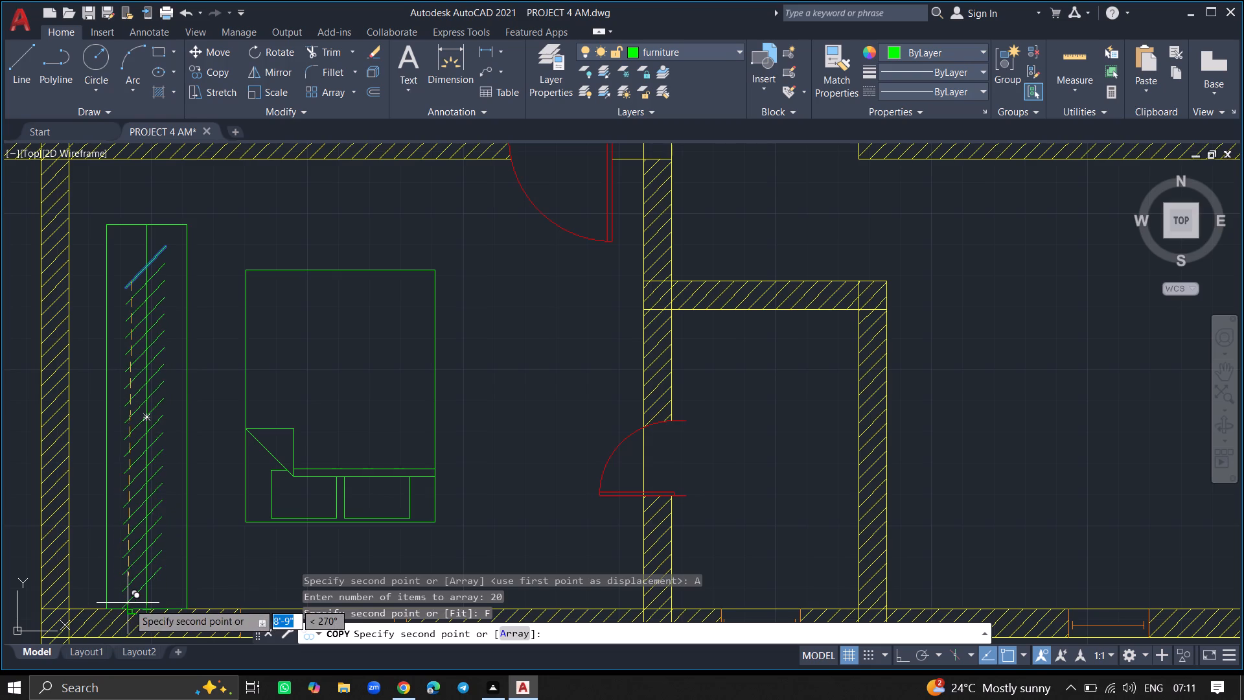
pyautogui.keyDown('ctrl'); pyautogui.scroll(4, 131, 603); pyautogui.keyUp('ctrl')
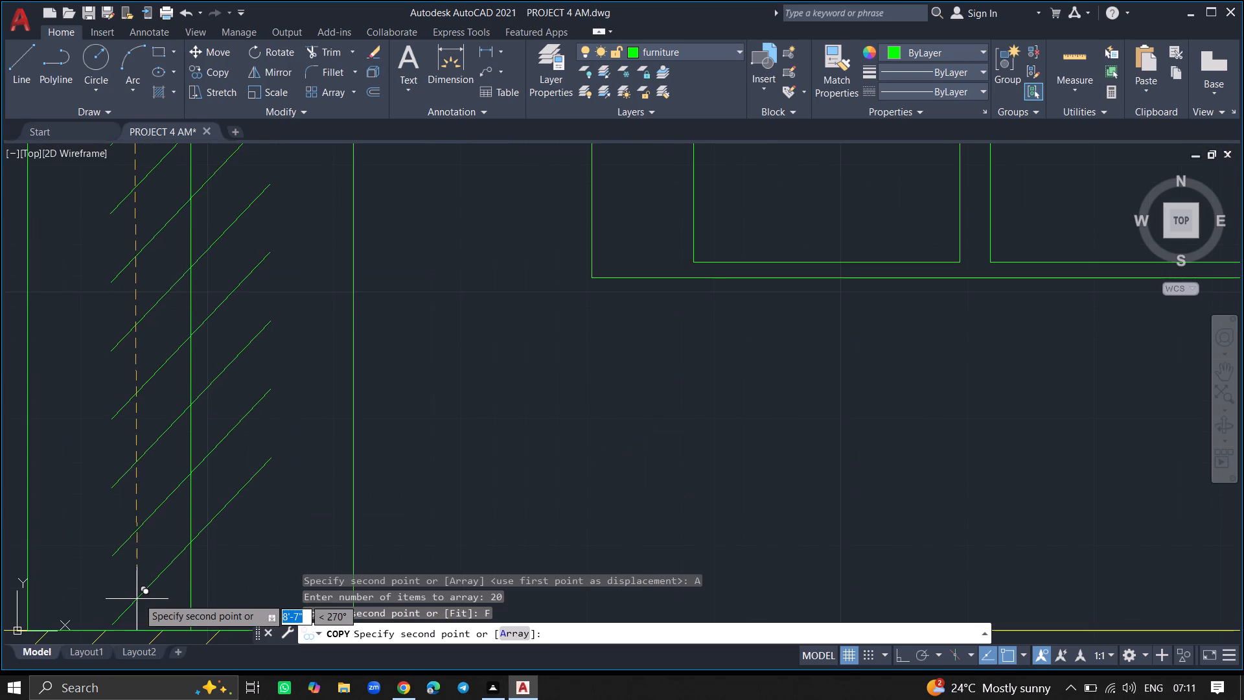
pyautogui.click(139, 591)
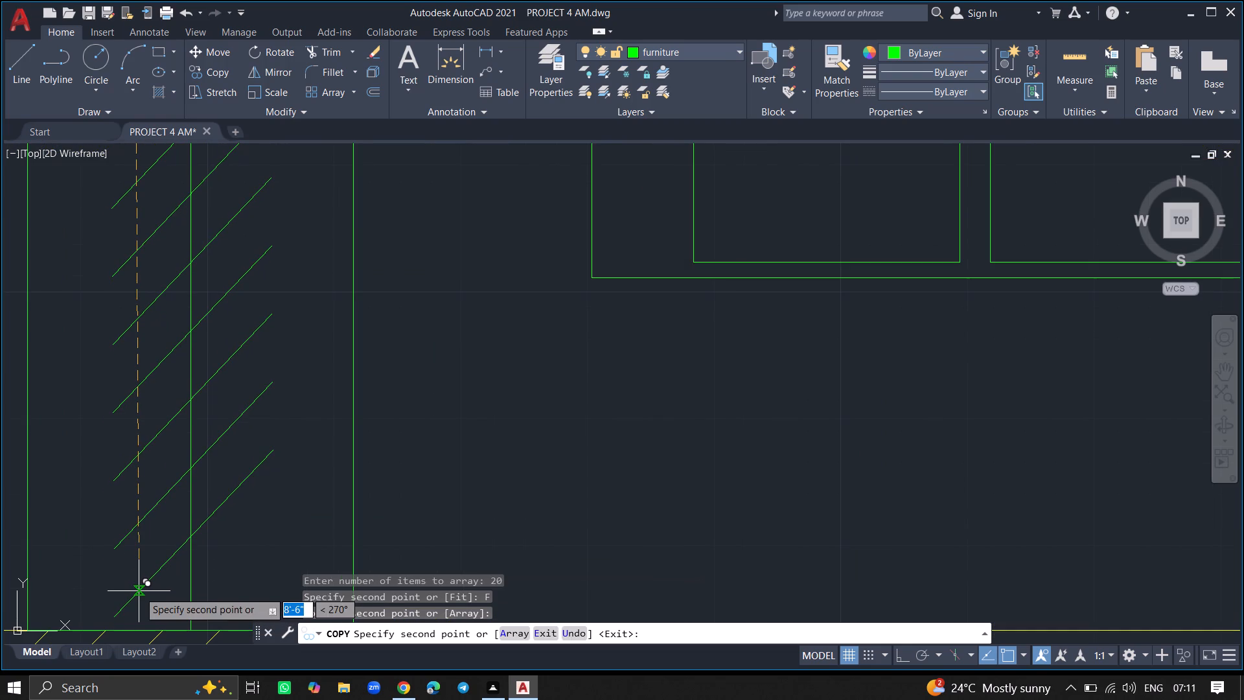
pyautogui.press('Return')
# Draw a small rectangle about 1'-7" by 2' against the bottom wall, just right of the bed in the lower-left bedroom.
pyautogui.keyDown('ctrl'); pyautogui.scroll(-4, 139, 591); pyautogui.keyUp('ctrl')
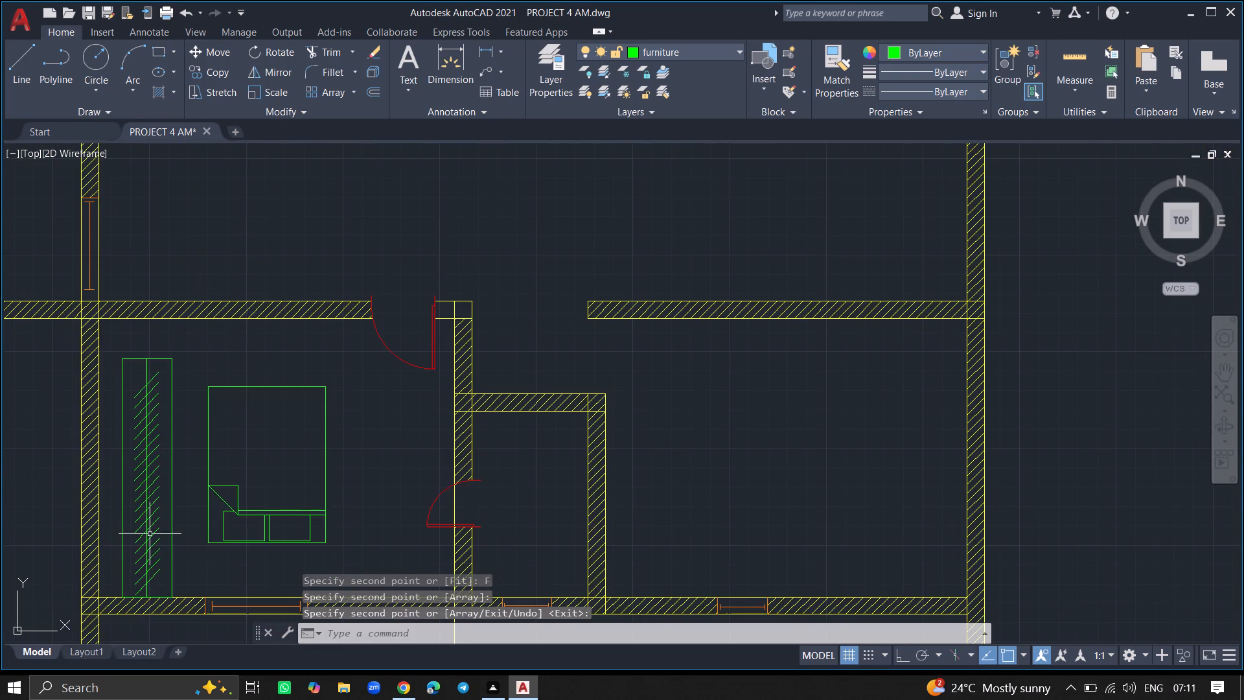
pyautogui.keyDown('ctrl'); pyautogui.scroll(-1, 152, 429); pyautogui.keyUp('ctrl')
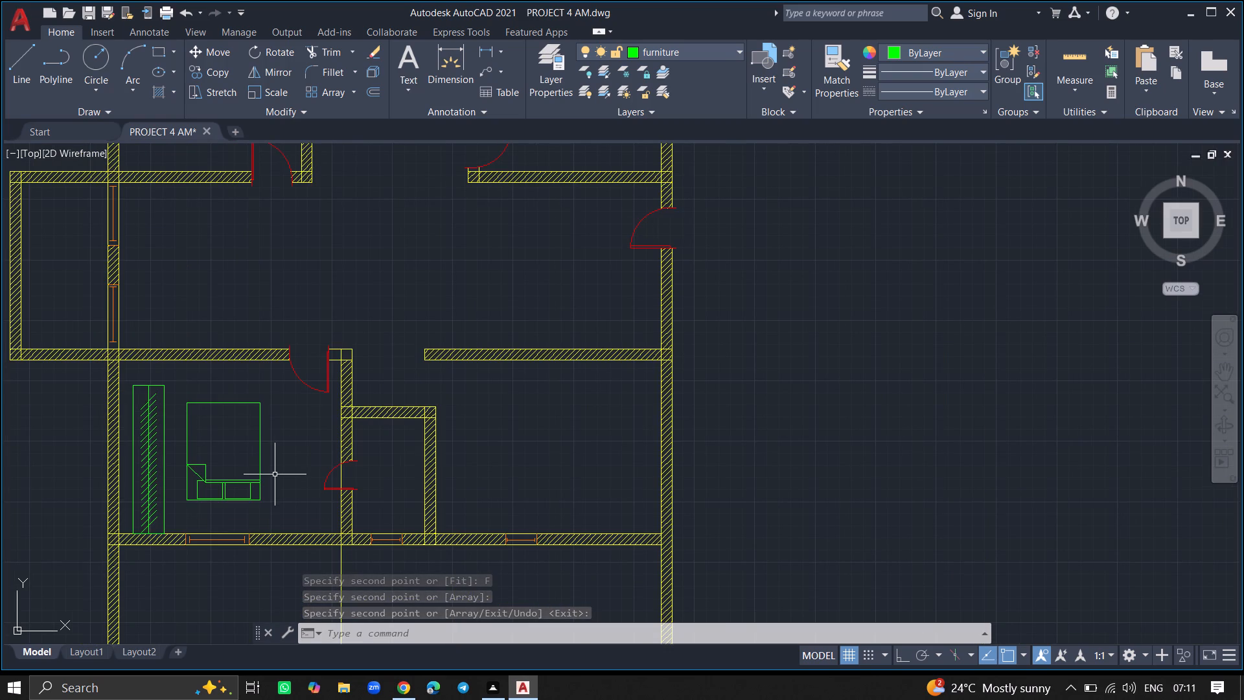
pyautogui.write('REC')
pyautogui.press('Return')
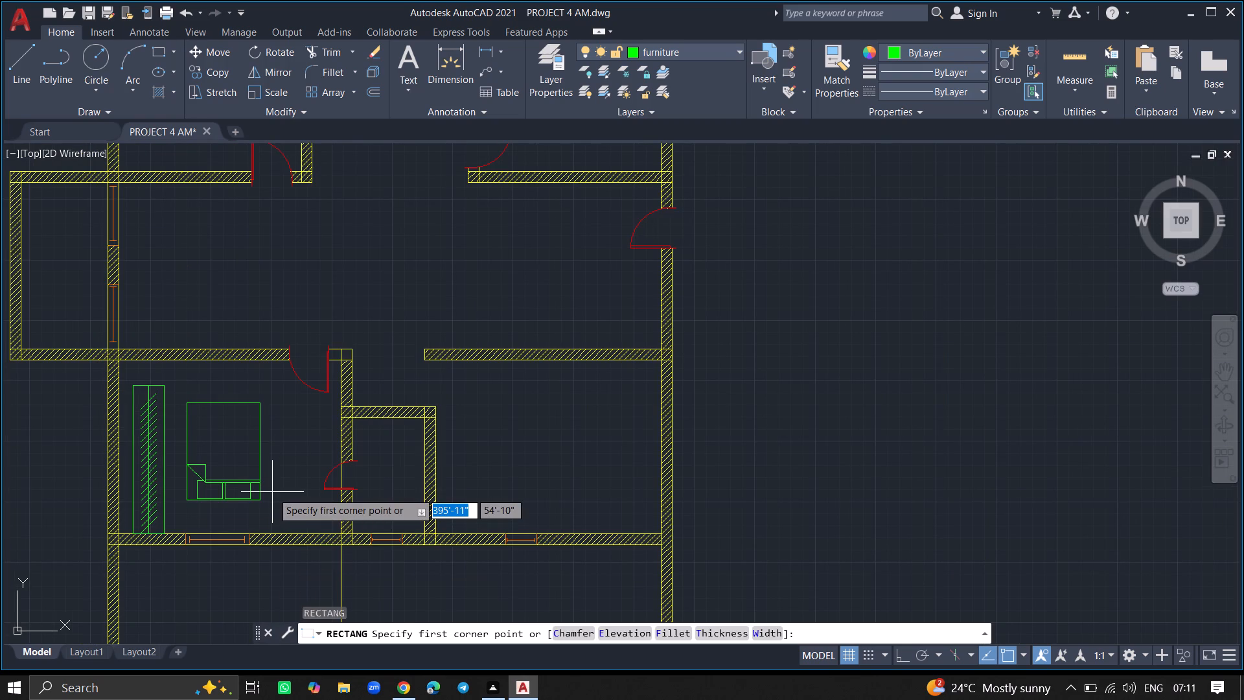
pyautogui.click(270, 506)
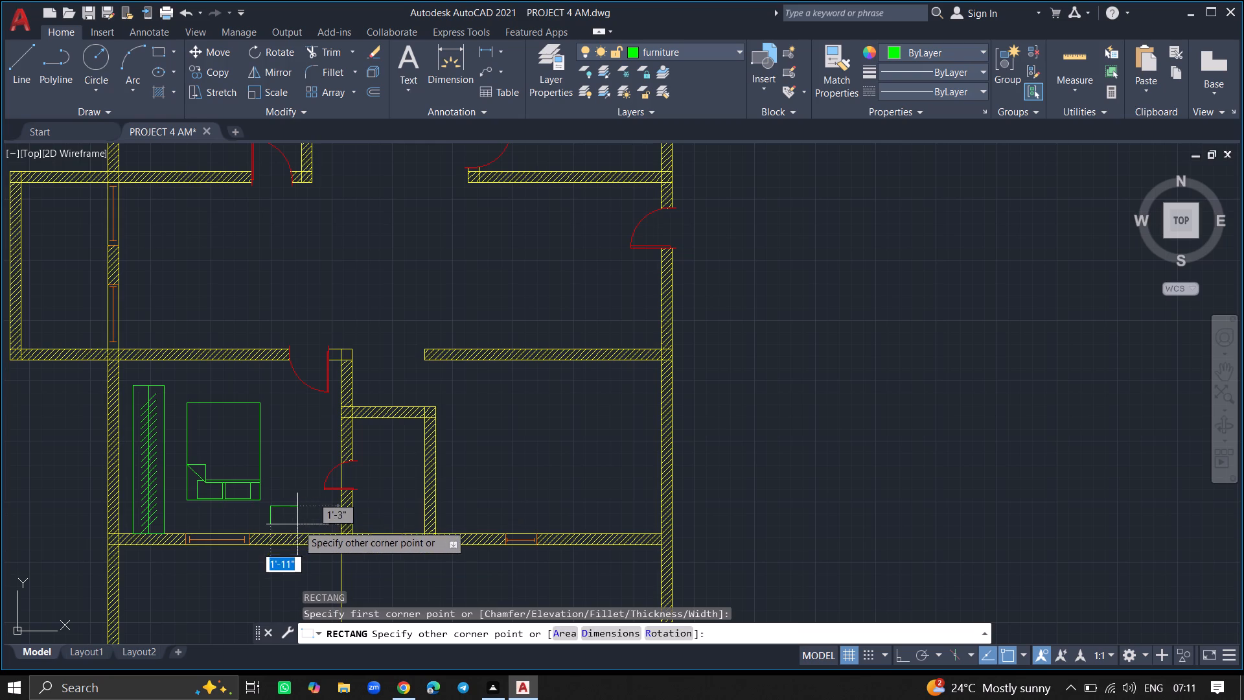
pyautogui.click(293, 528)
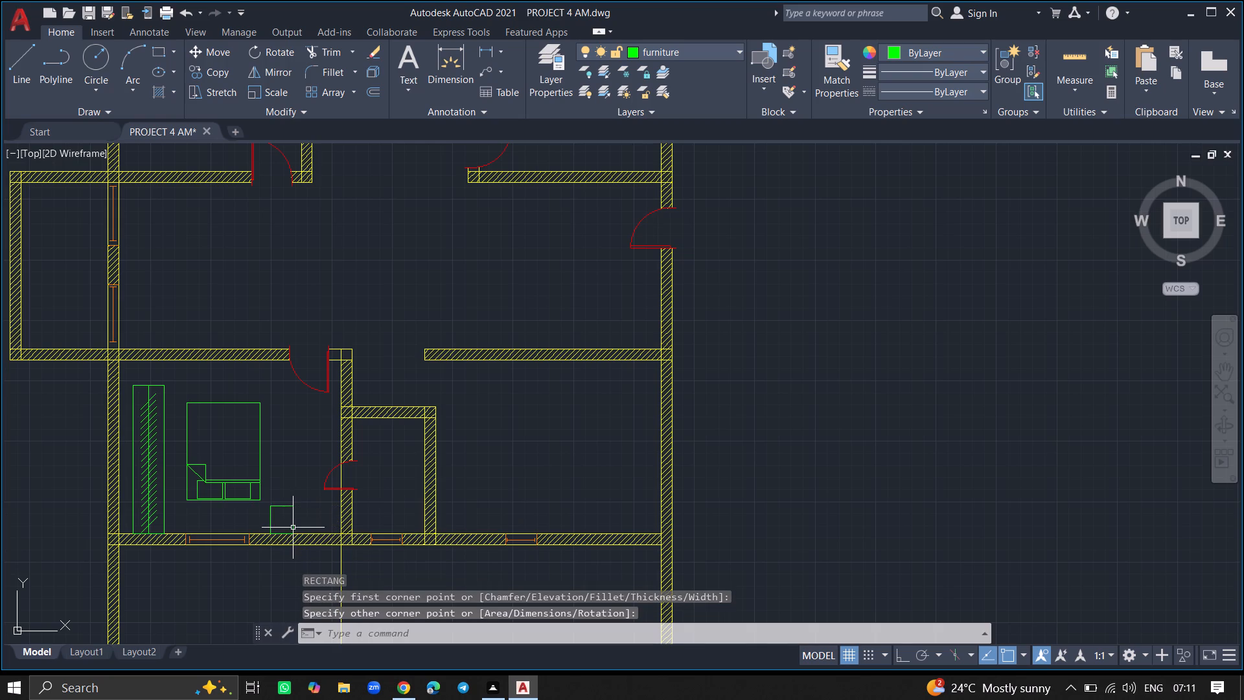
# Move the lower-left bedroom's bed about 1'-8" down, closer to the bottom wall and slightly toward the wardrobe.
pyautogui.keyDown('ctrl'); pyautogui.scroll(5, 274, 537); pyautogui.keyUp('ctrl')
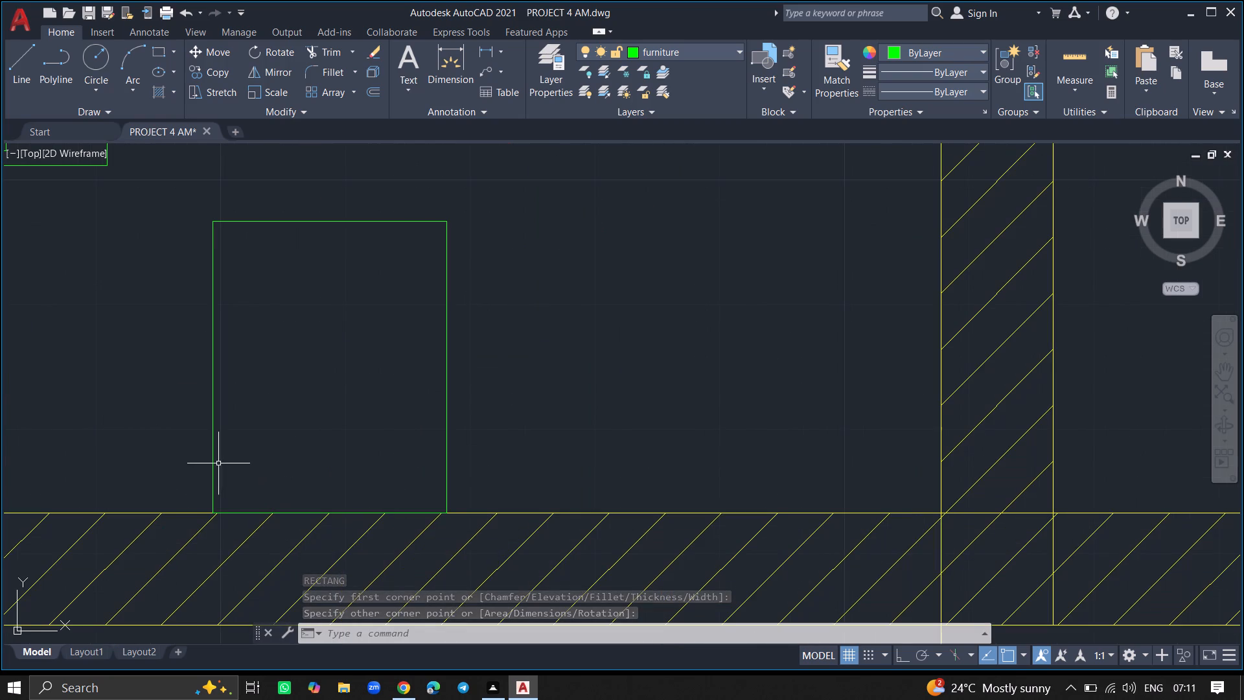
pyautogui.keyDown('ctrl'); pyautogui.scroll(-3, 266, 456); pyautogui.keyUp('ctrl')
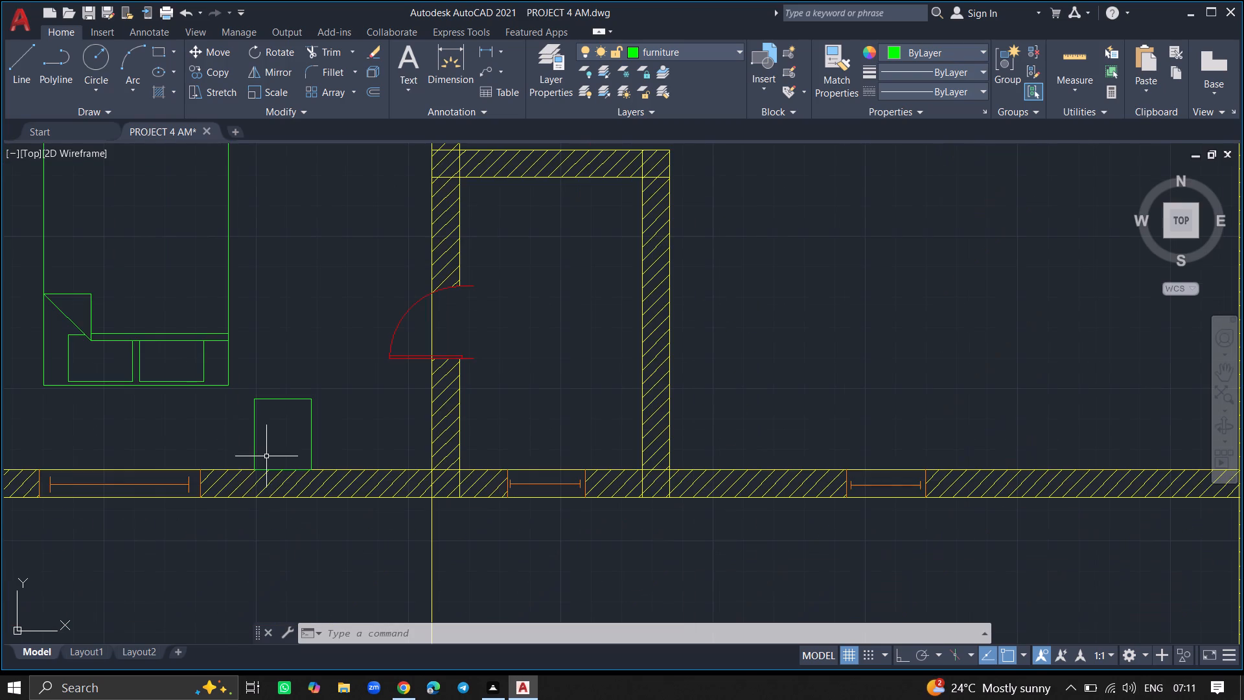
pyautogui.click(194, 386)
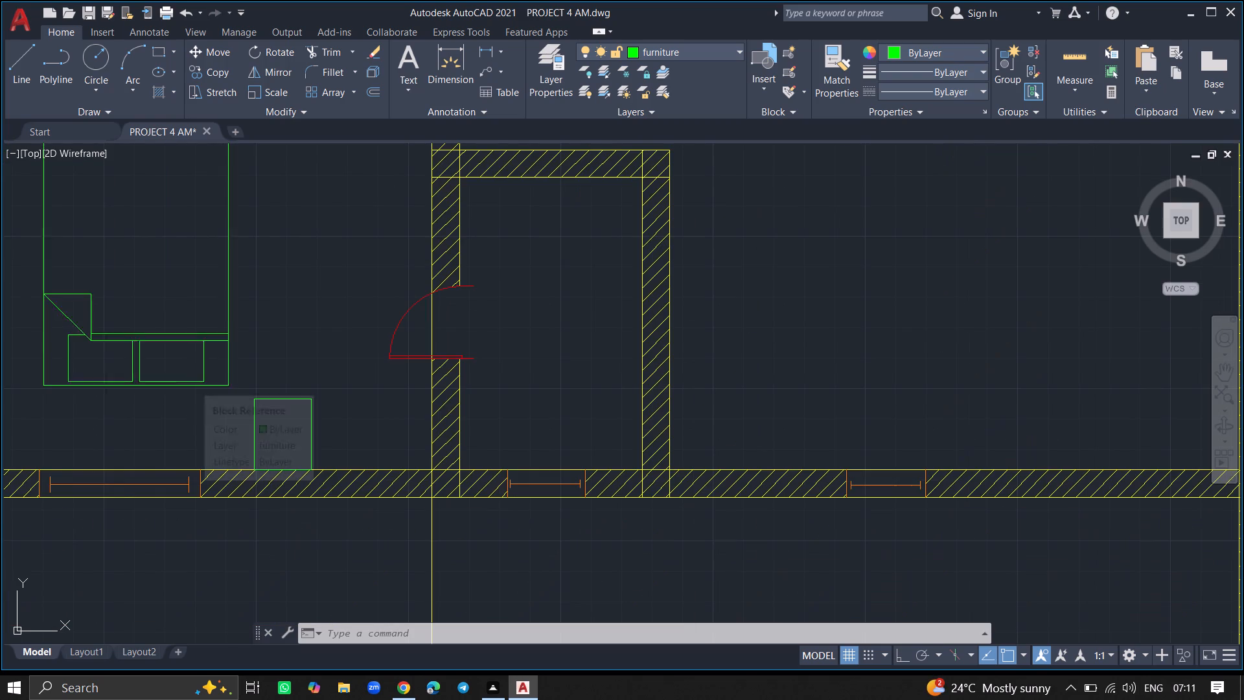
pyautogui.write('MOVE')
pyautogui.press('Return')
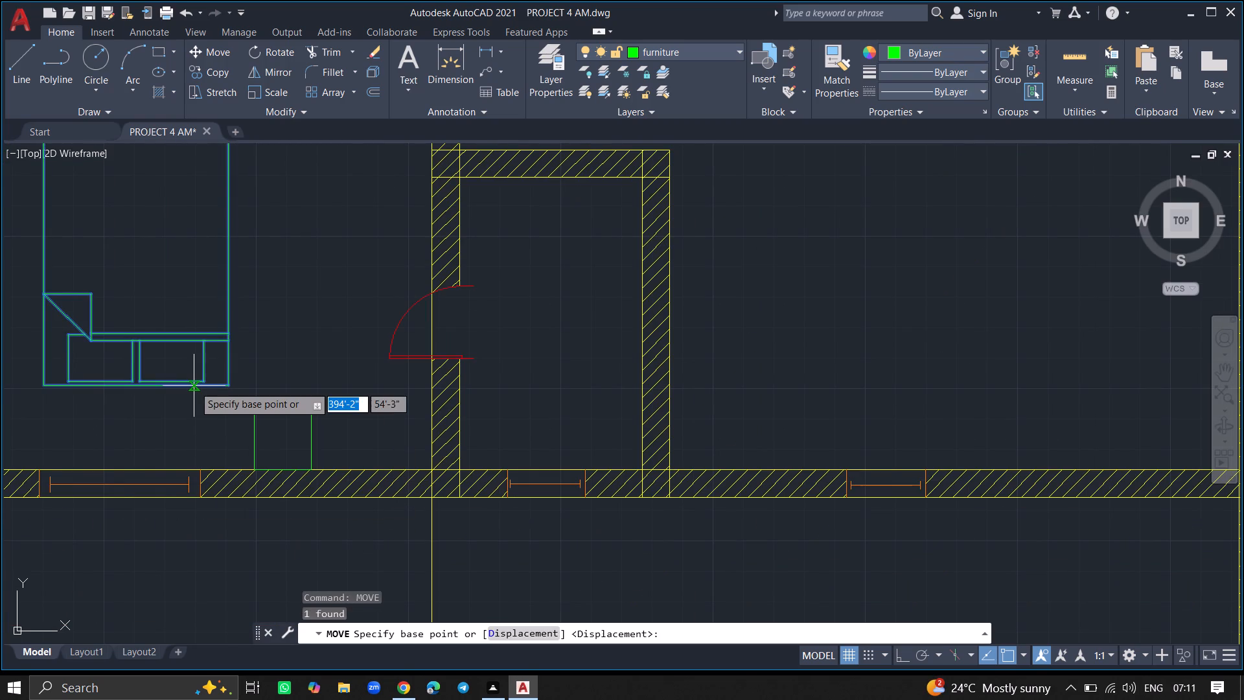
pyautogui.click(194, 386)
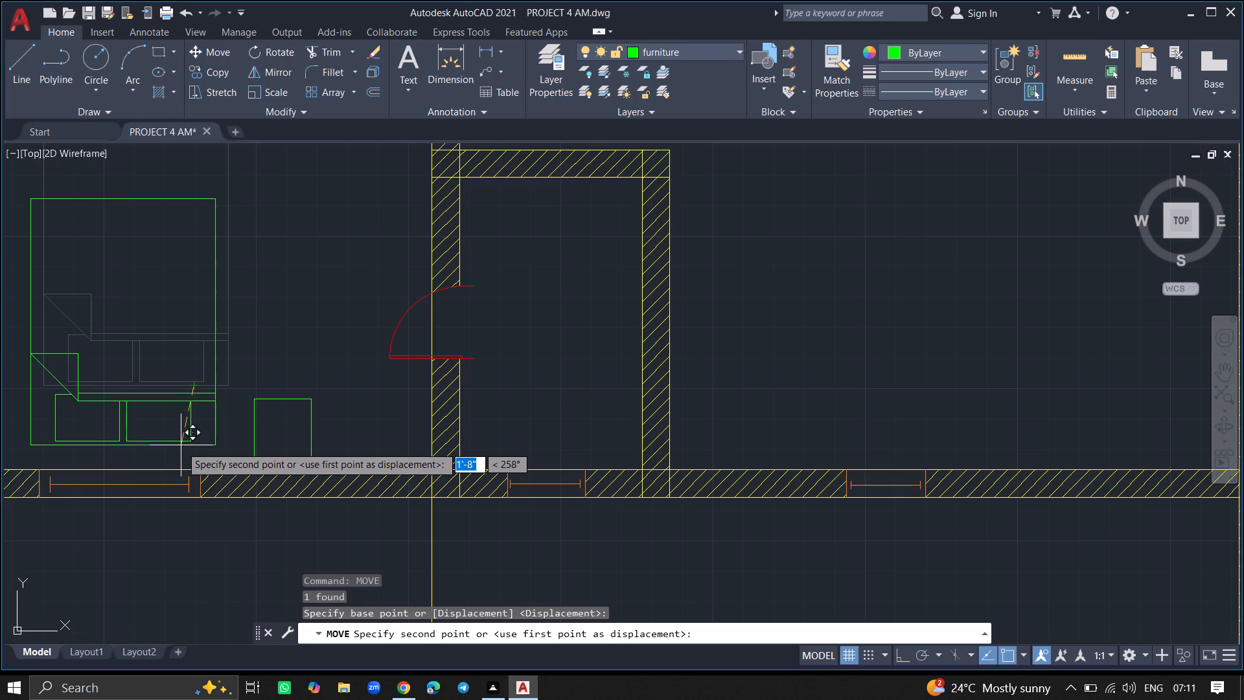
pyautogui.click(181, 450)
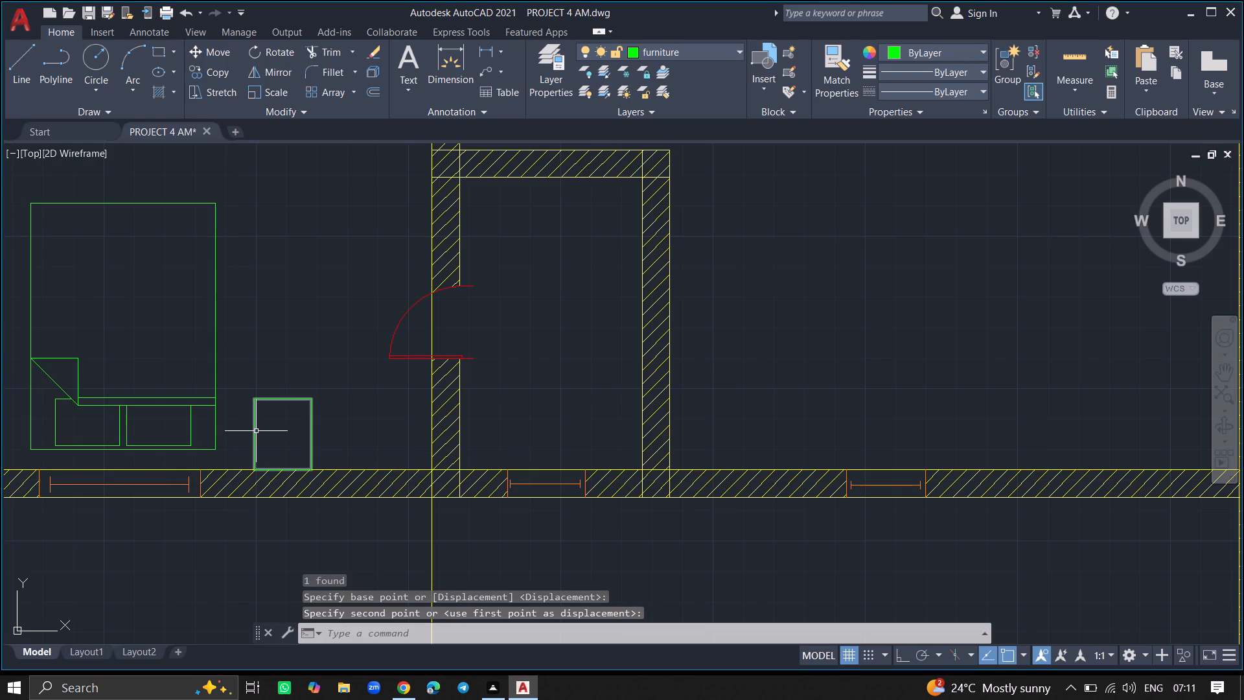
# Delete the small rectangle against the bottom wall beside the lower-left bedroom's bed.
pyautogui.keyDown('ctrl'); pyautogui.scroll(-1, 238, 401); pyautogui.keyUp('ctrl')
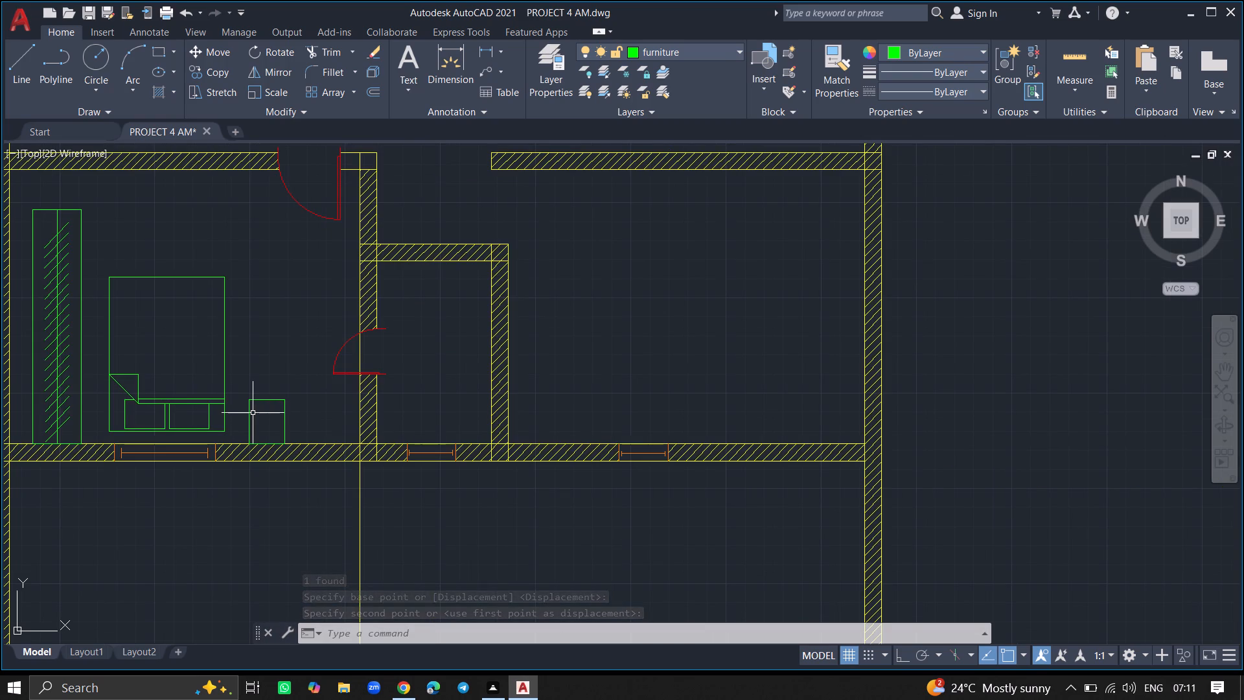
pyautogui.click(250, 414)
pyautogui.press('Delete')
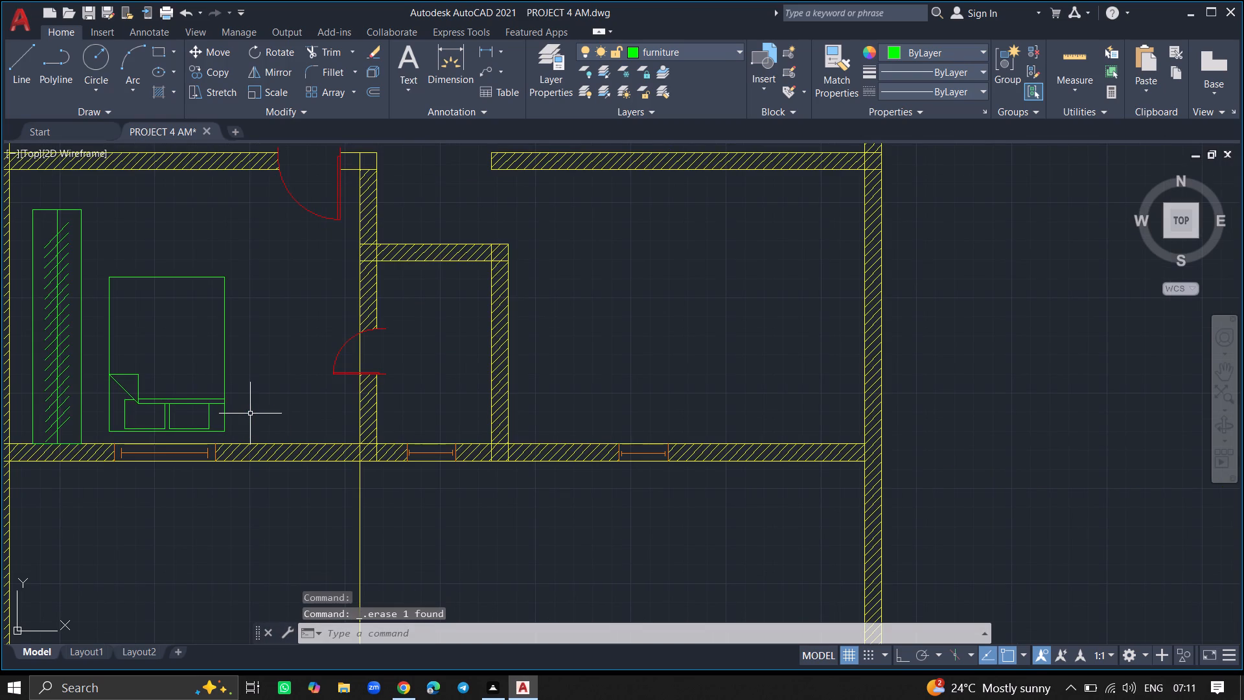
# Draw a bedside rectangle about 1'-6" by 1'-2" just right of the lower-left bedroom's bed, slightly above the bottom wall.
pyautogui.write('REC')
pyautogui.press('Return')
pyautogui.keyDown('ctrl'); pyautogui.scroll(3, 237, 432); pyautogui.keyUp('ctrl')
pyautogui.click(226, 439)
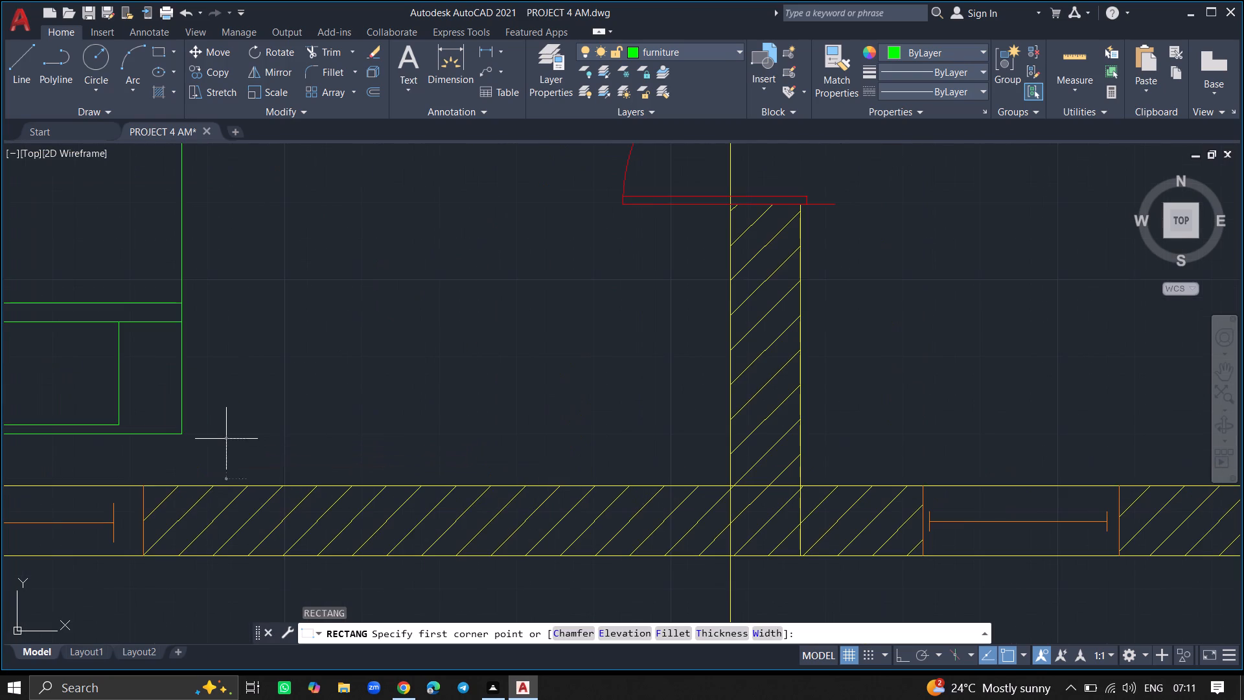
pyautogui.click(367, 327)
# Draw three concentric circles with radii of about 5", 2" and 1" at the centre of the lower-left bedroom's bedside rectangle.
pyautogui.press('c')
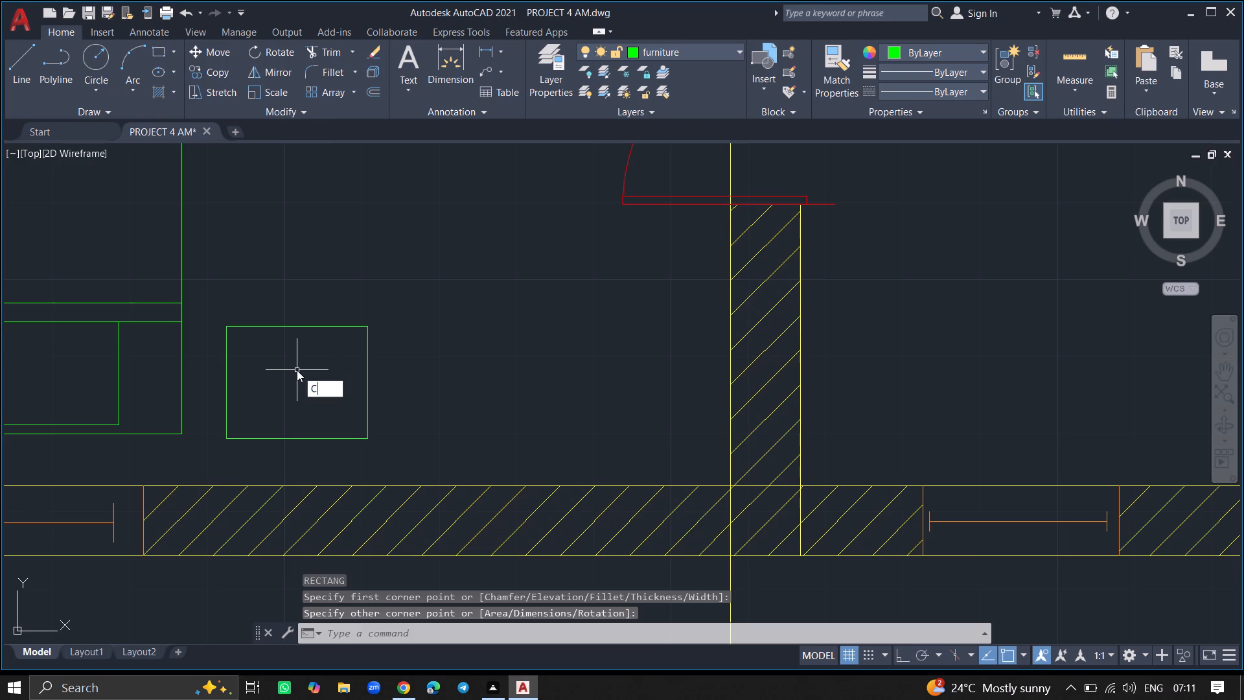
pyautogui.press('Return')
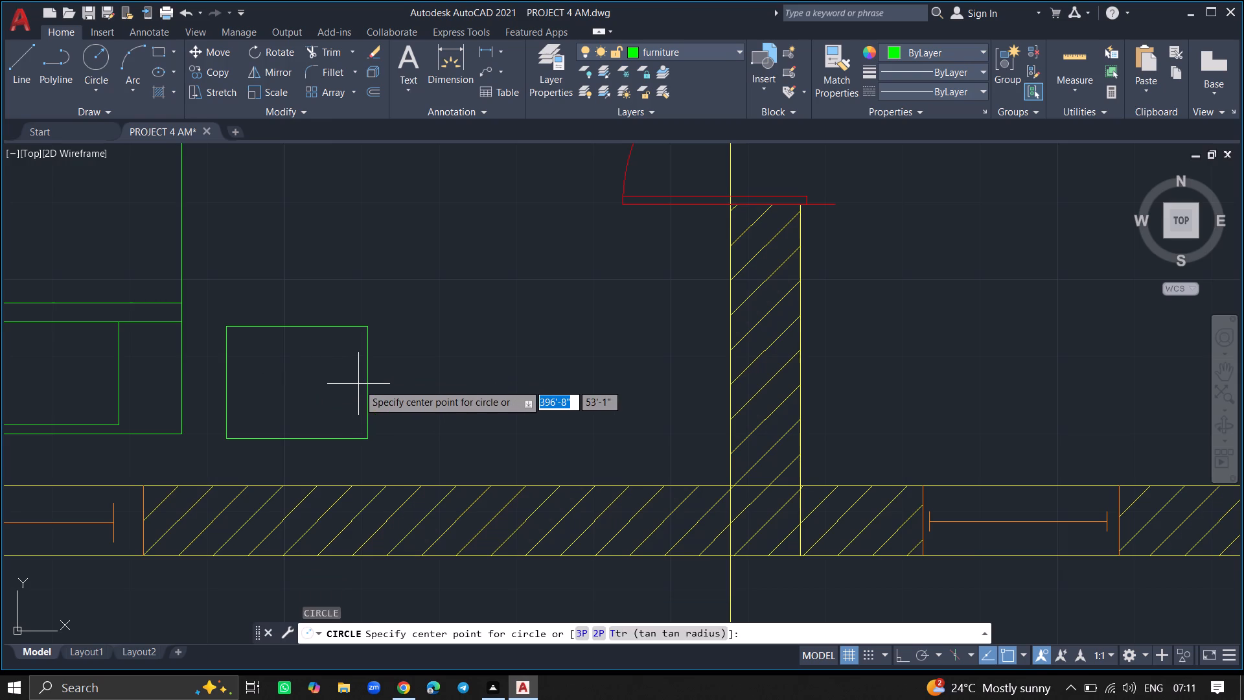
pyautogui.click(297, 381)
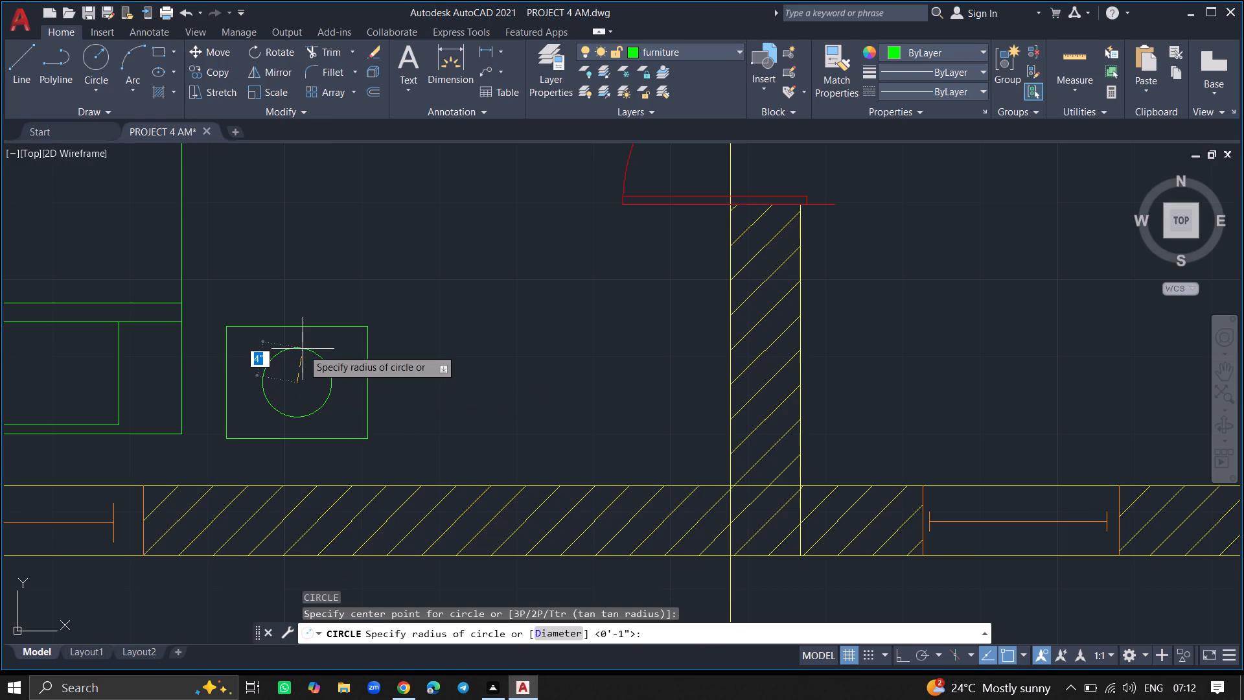
pyautogui.click(303, 347)
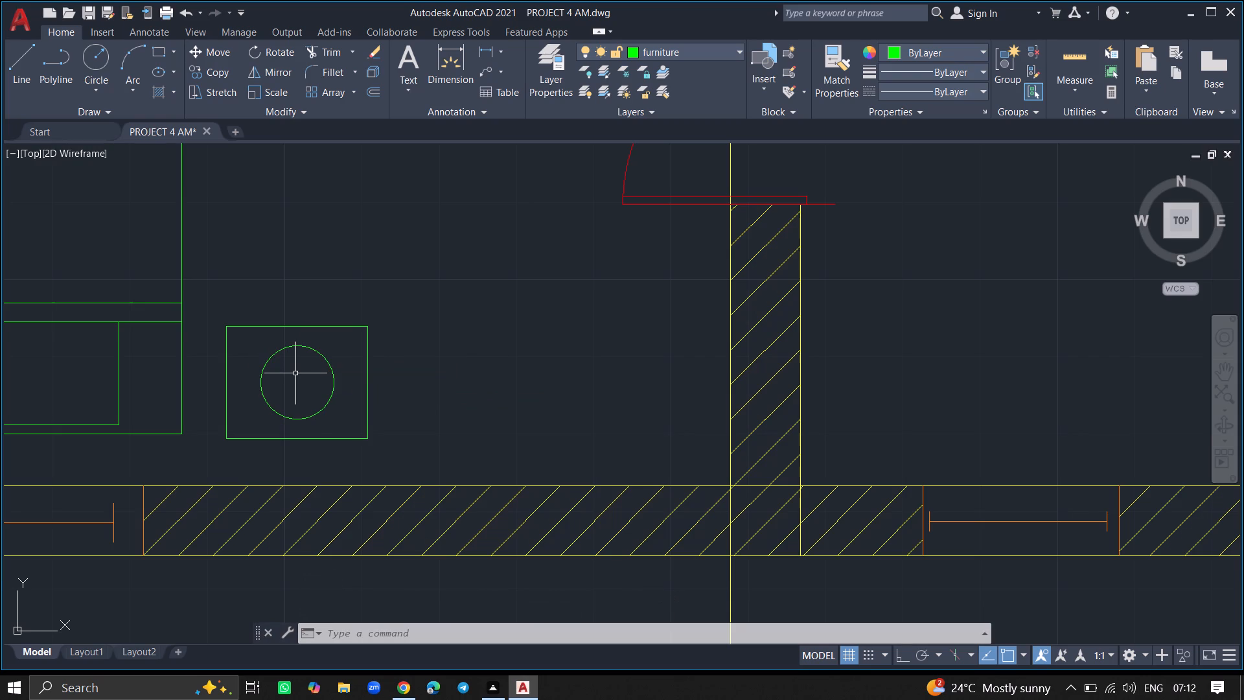
pyautogui.press('c')
pyautogui.press('Return')
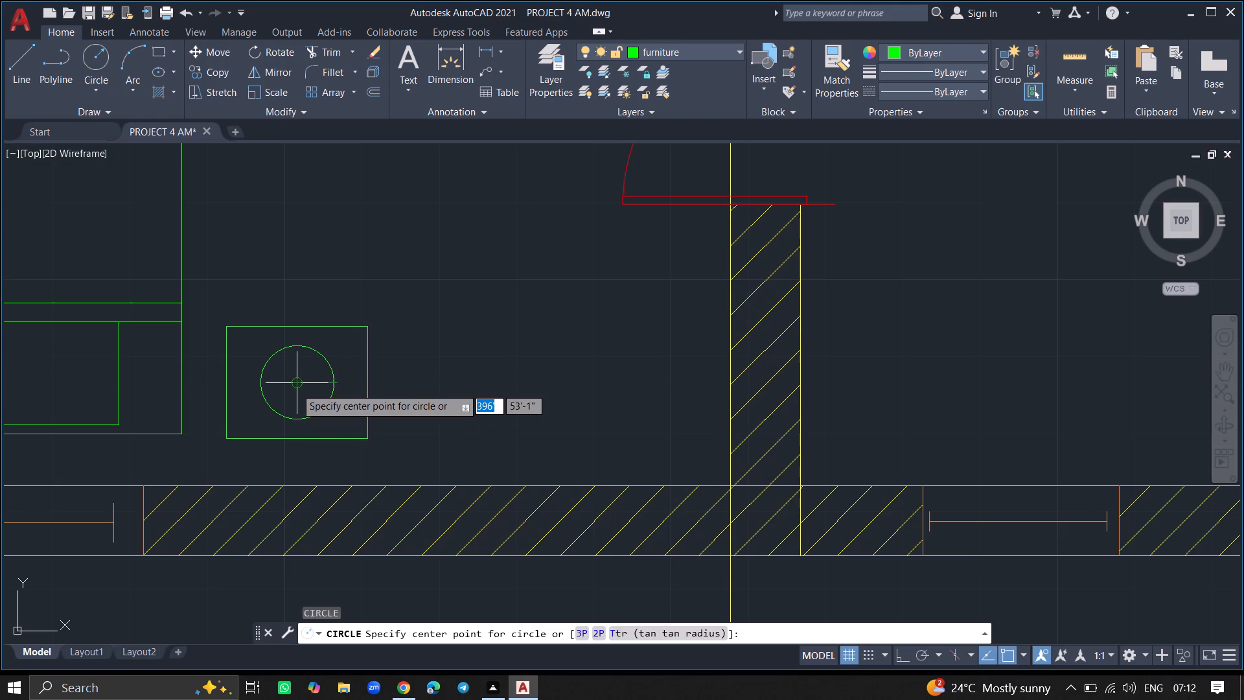
pyautogui.click(295, 388)
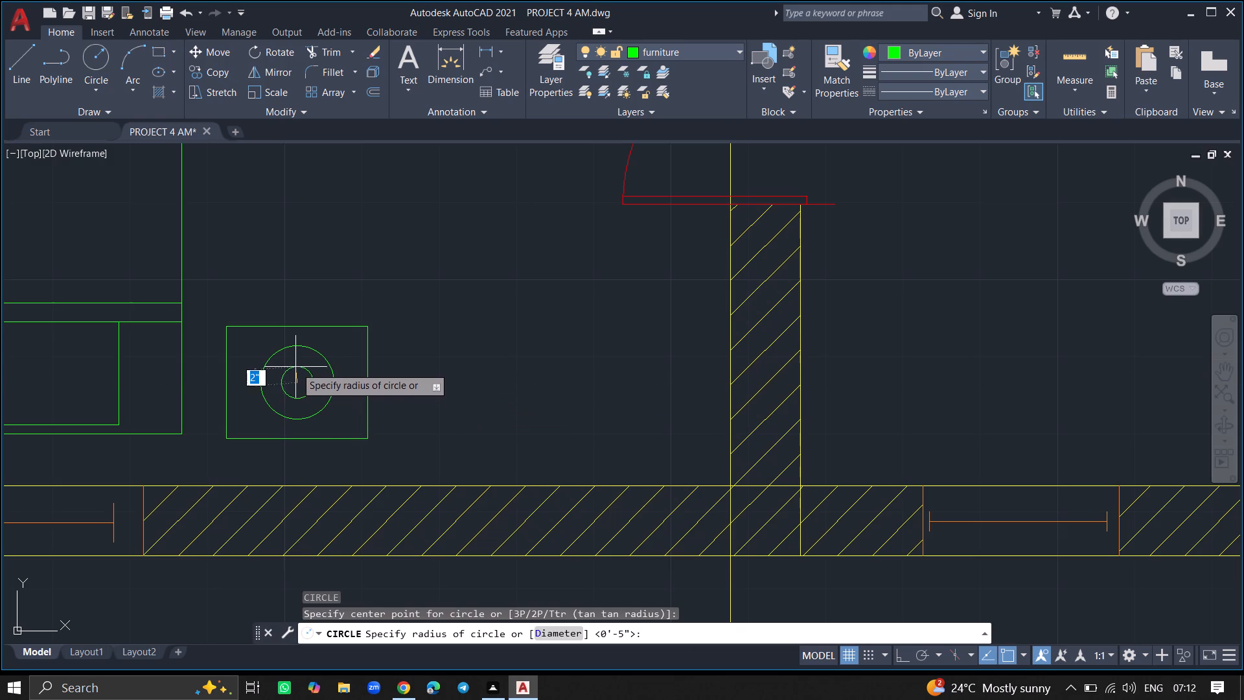
pyautogui.click(295, 364)
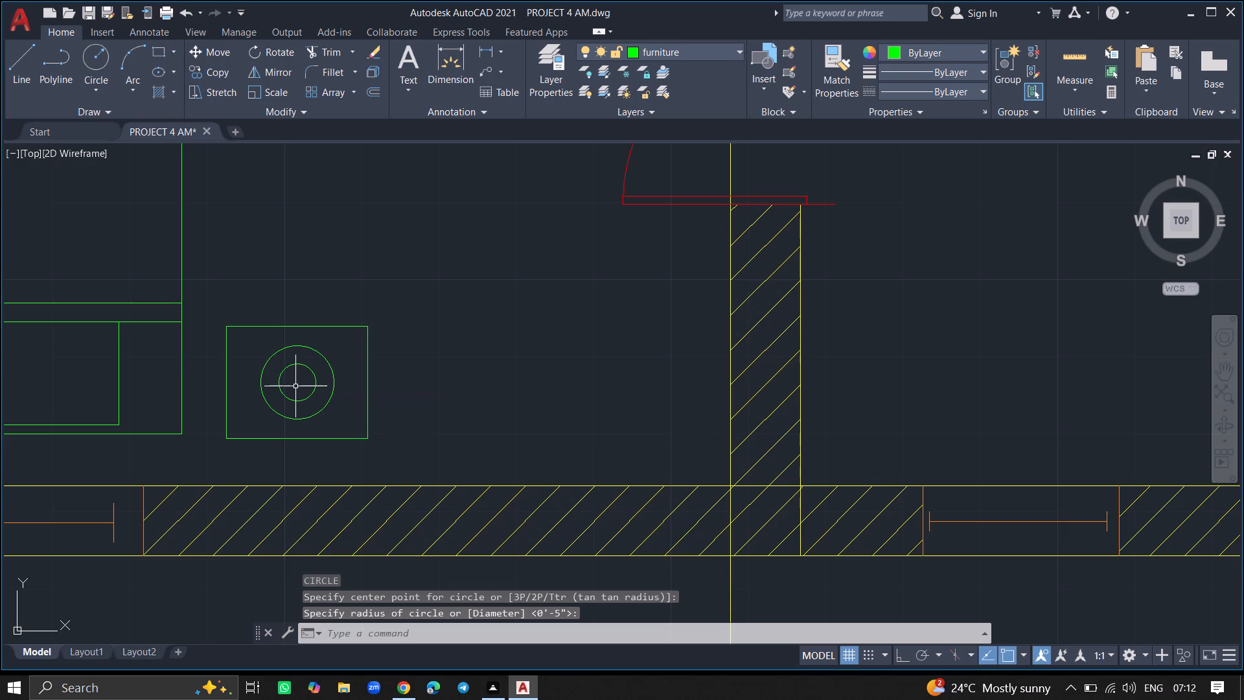
pyautogui.press('c')
pyautogui.press('Return')
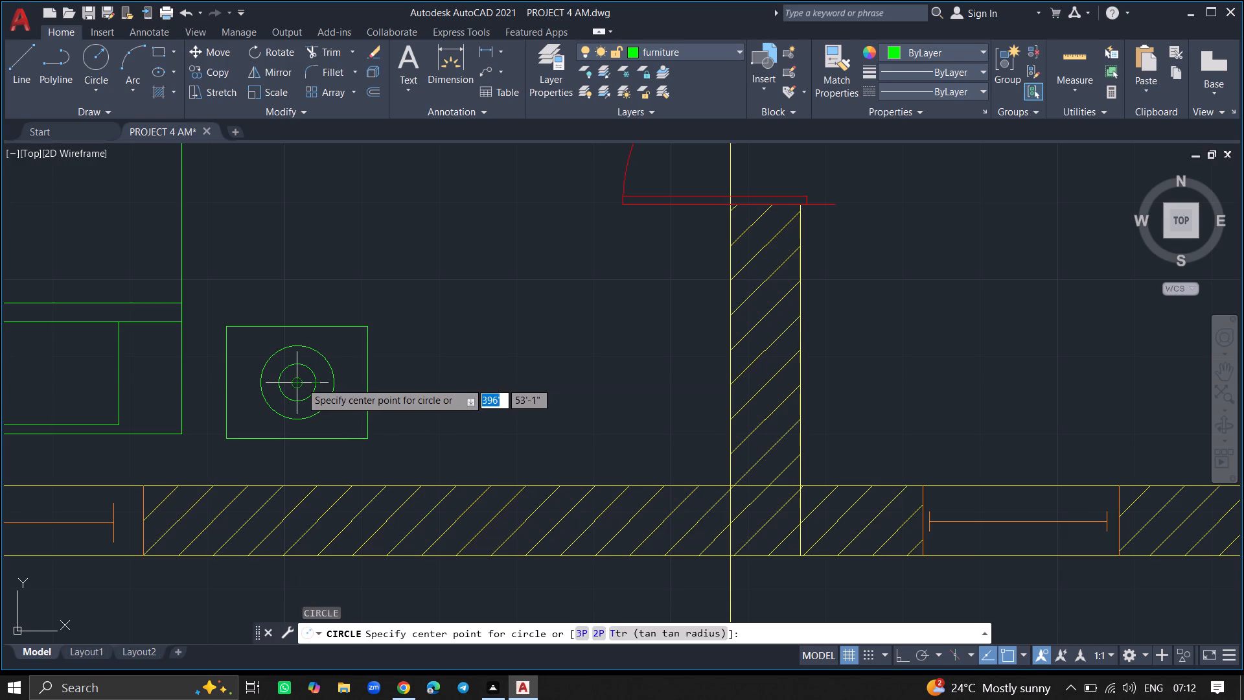
pyautogui.keyDown('ctrl'); pyautogui.scroll(4, 301, 382); pyautogui.keyUp('ctrl')
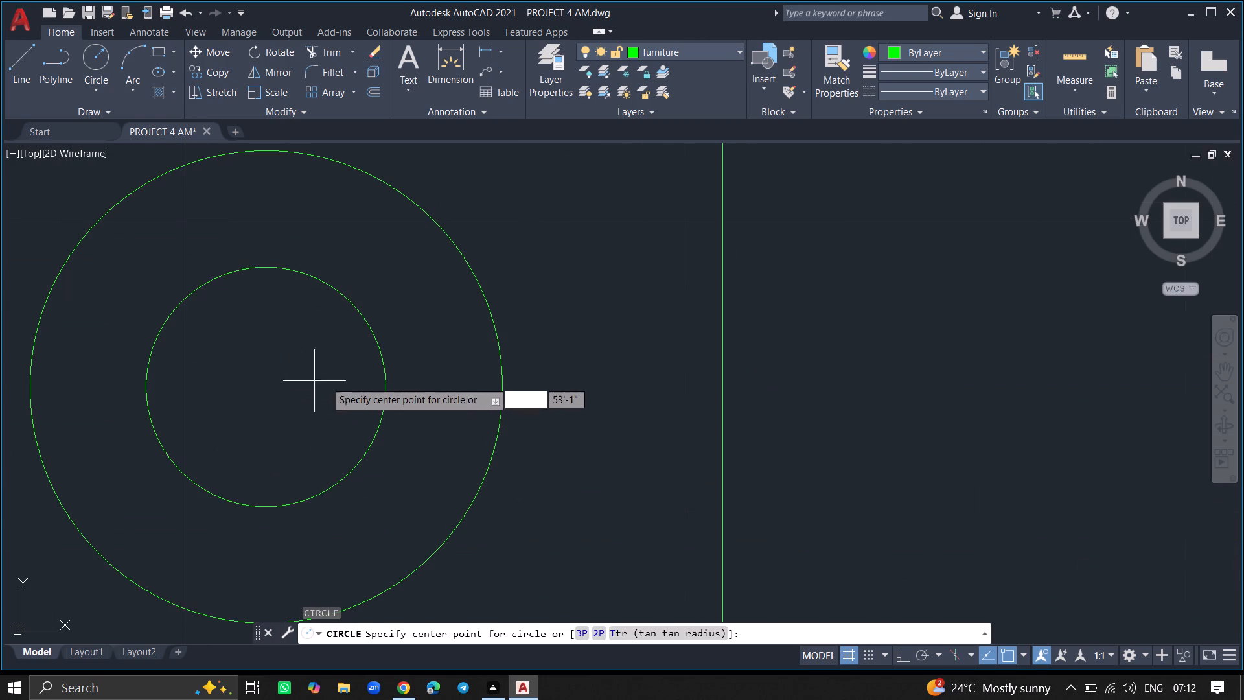
pyautogui.click(268, 389)
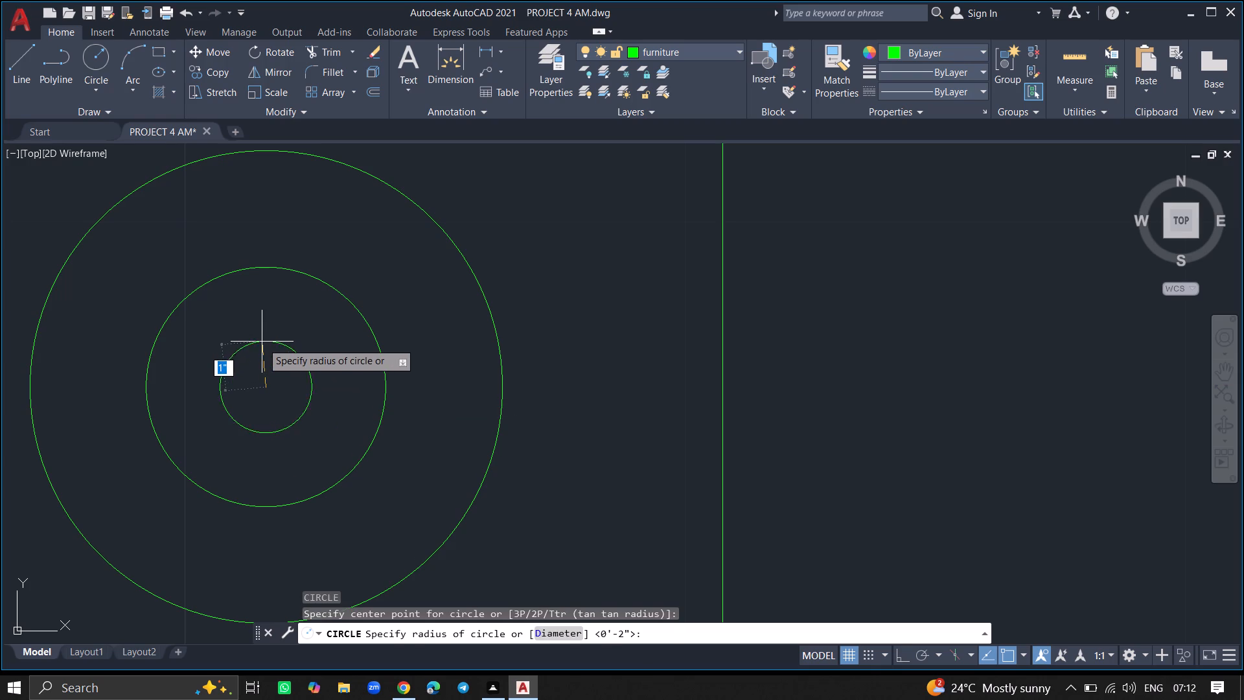
pyautogui.click(262, 338)
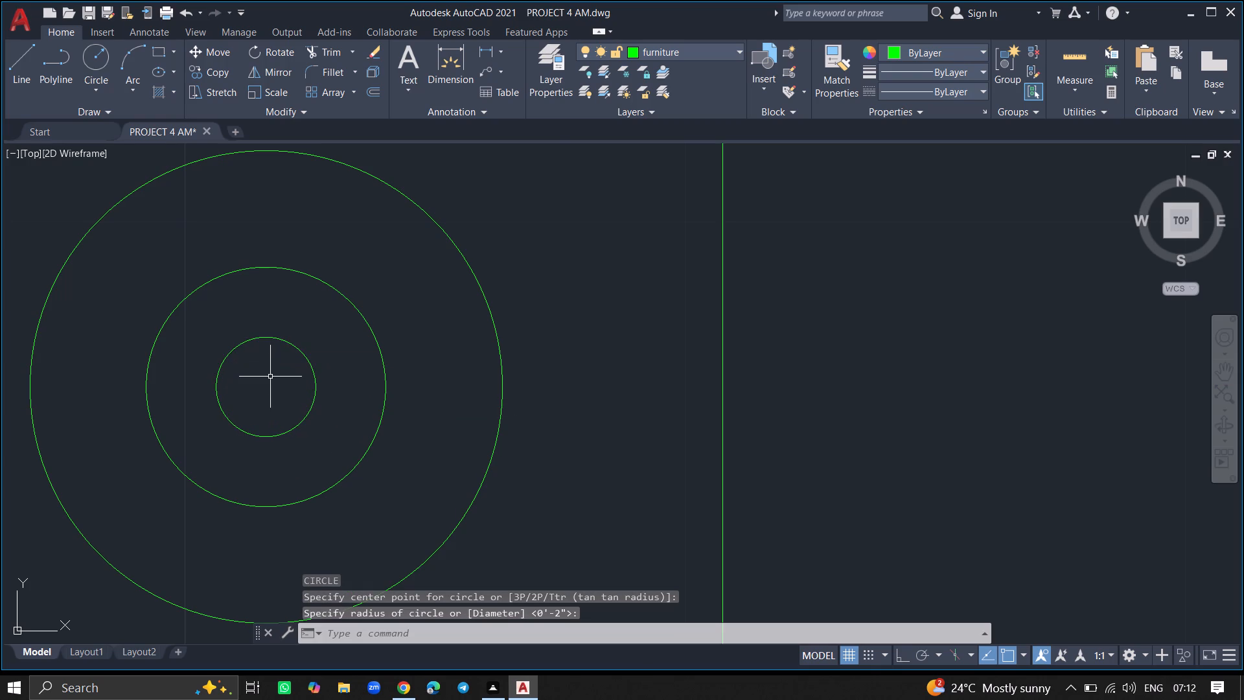
# Draw a bedside rectangle about 1'-5" by 1'-2" to the right of the upper-left bedroom's bed, near the top wall.
pyautogui.keyDown('ctrl'); pyautogui.scroll(-8, 270, 377); pyautogui.keyUp('ctrl')
pyautogui.keyDown('ctrl'); pyautogui.scroll(-5, 389, 345); pyautogui.keyUp('ctrl')
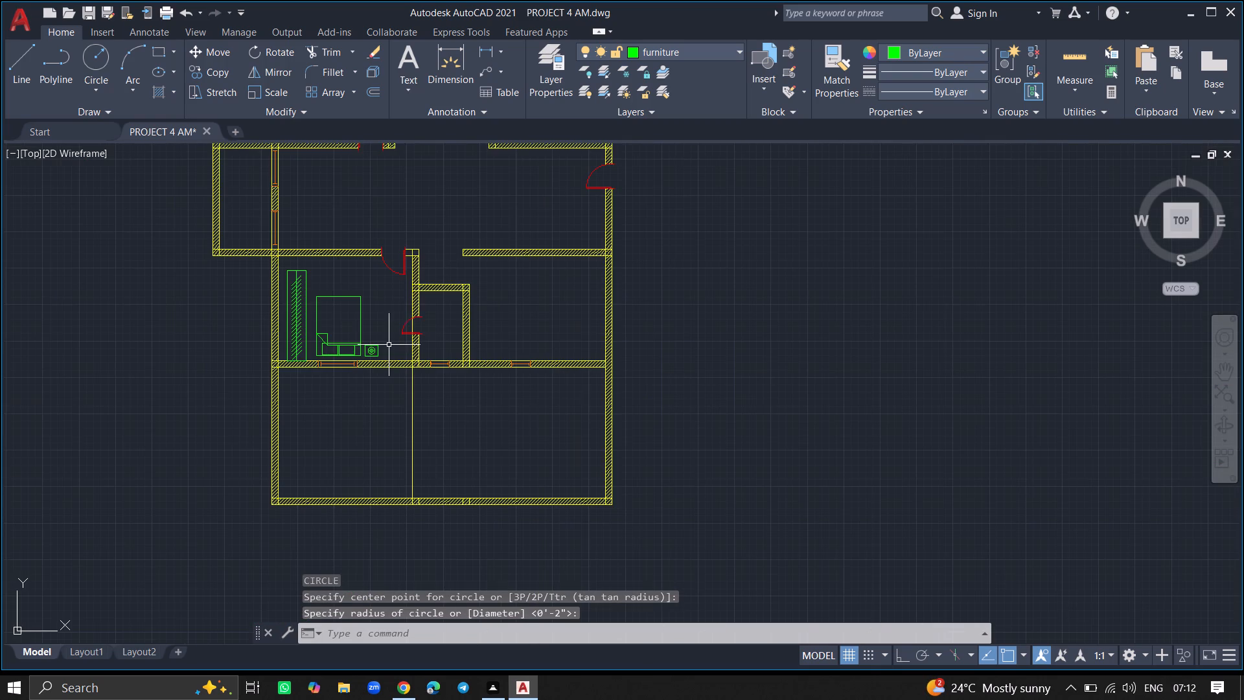
pyautogui.keyDown('ctrl'); pyautogui.scroll(-3, 387, 310); pyautogui.keyUp('ctrl')
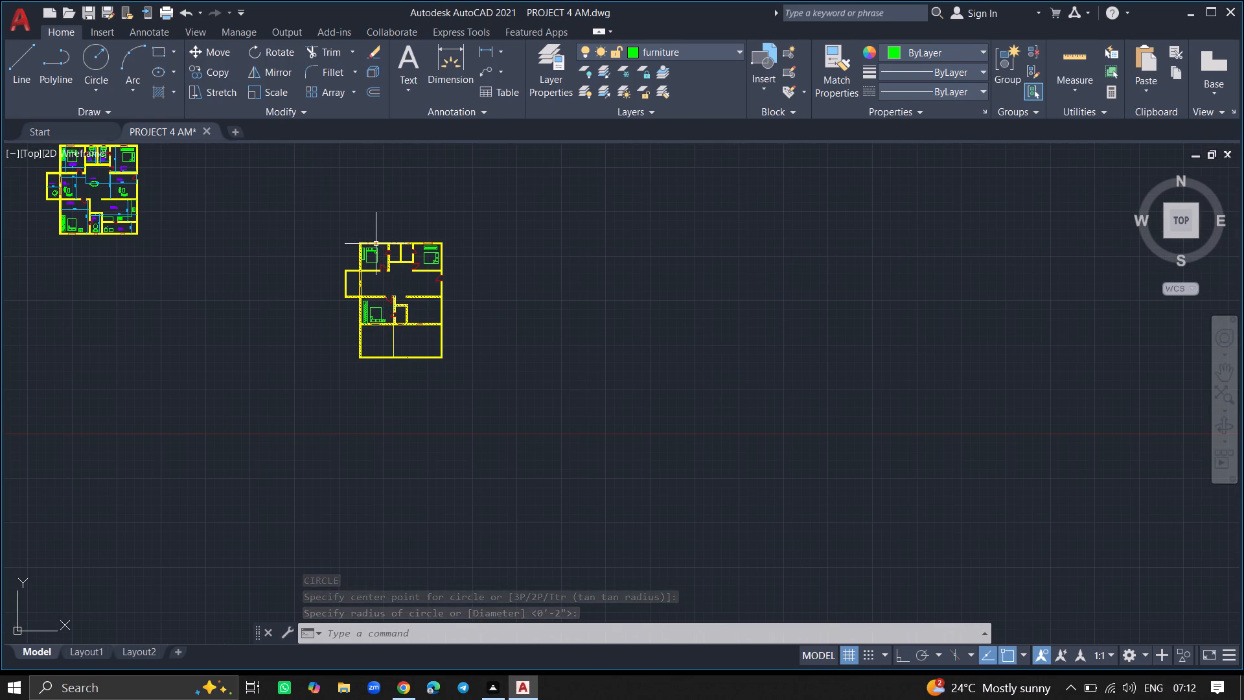
pyautogui.keyDown('ctrl'); pyautogui.scroll(7, 378, 245); pyautogui.keyUp('ctrl')
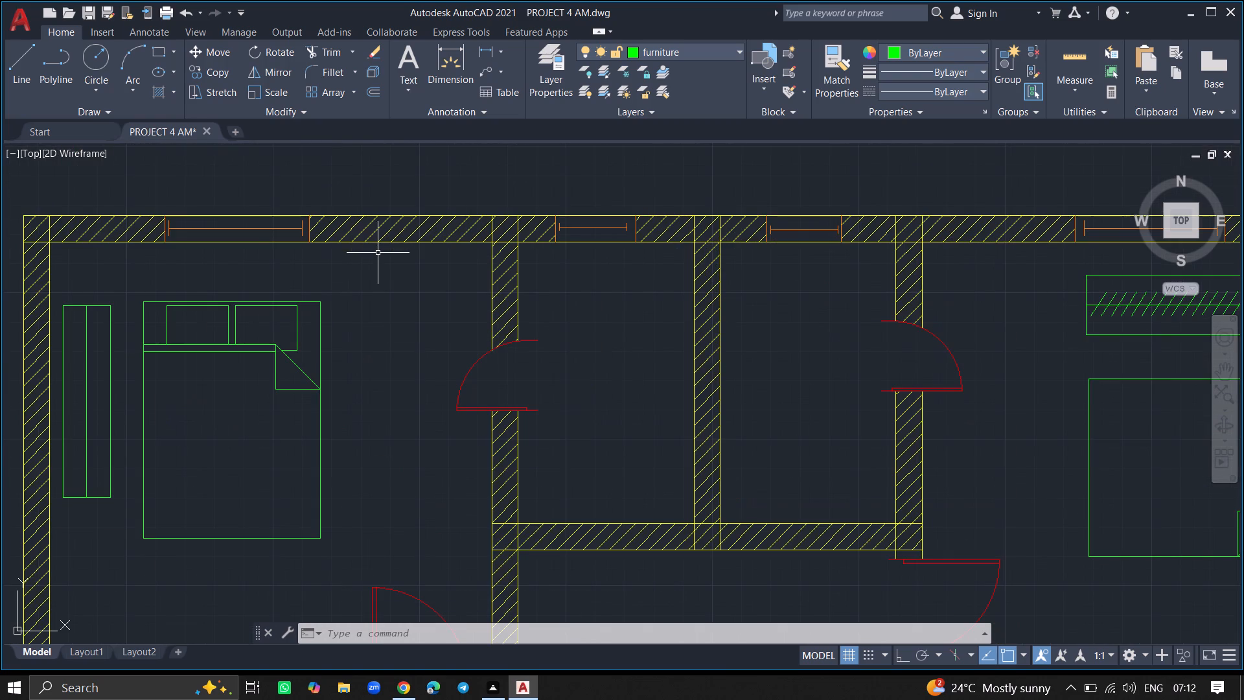
pyautogui.write('REC')
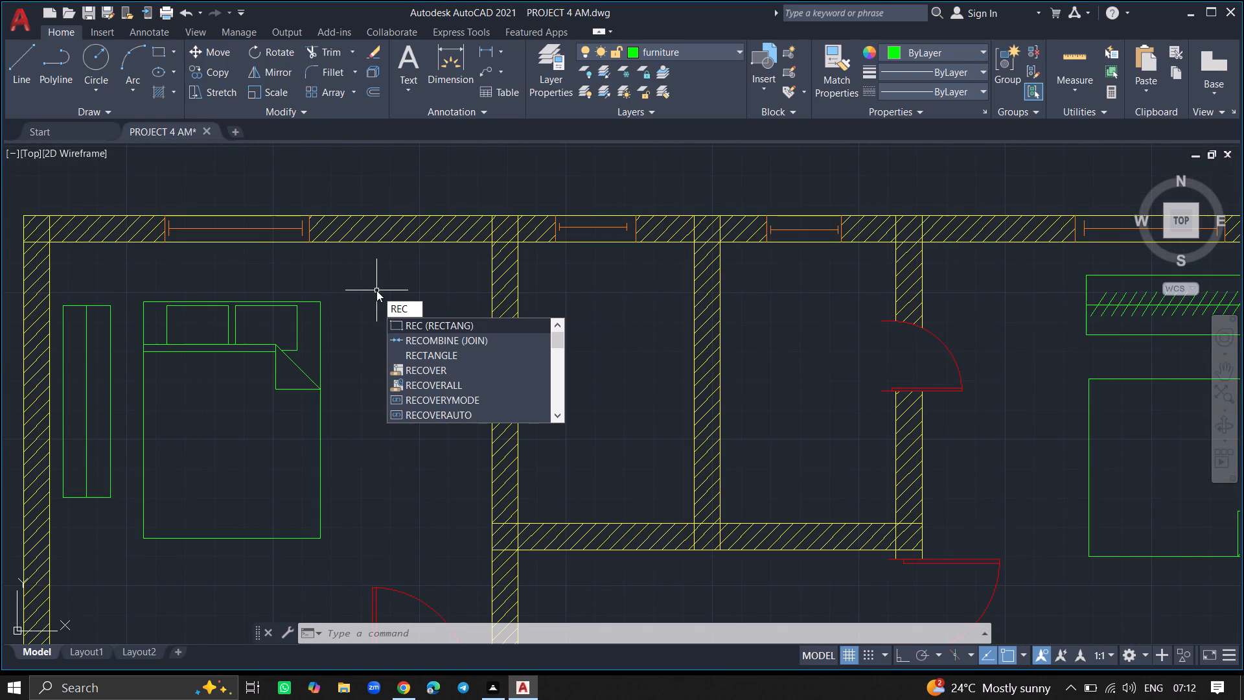
pyautogui.press('Return')
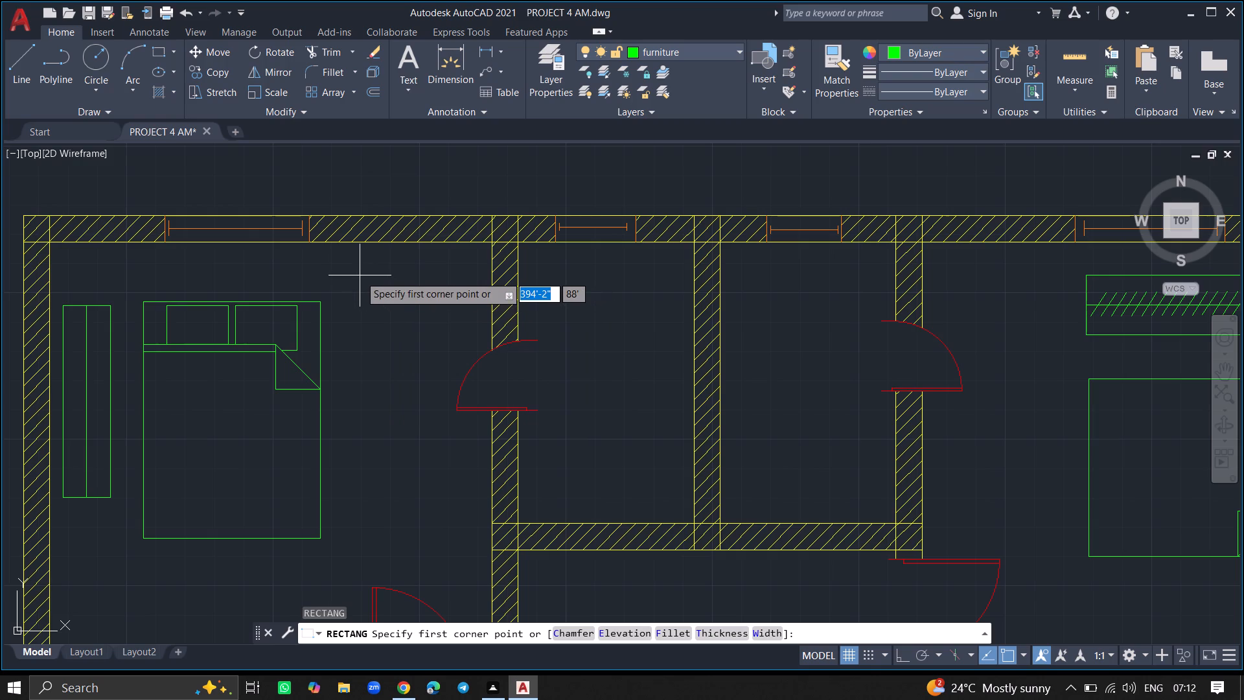
pyautogui.click(358, 273)
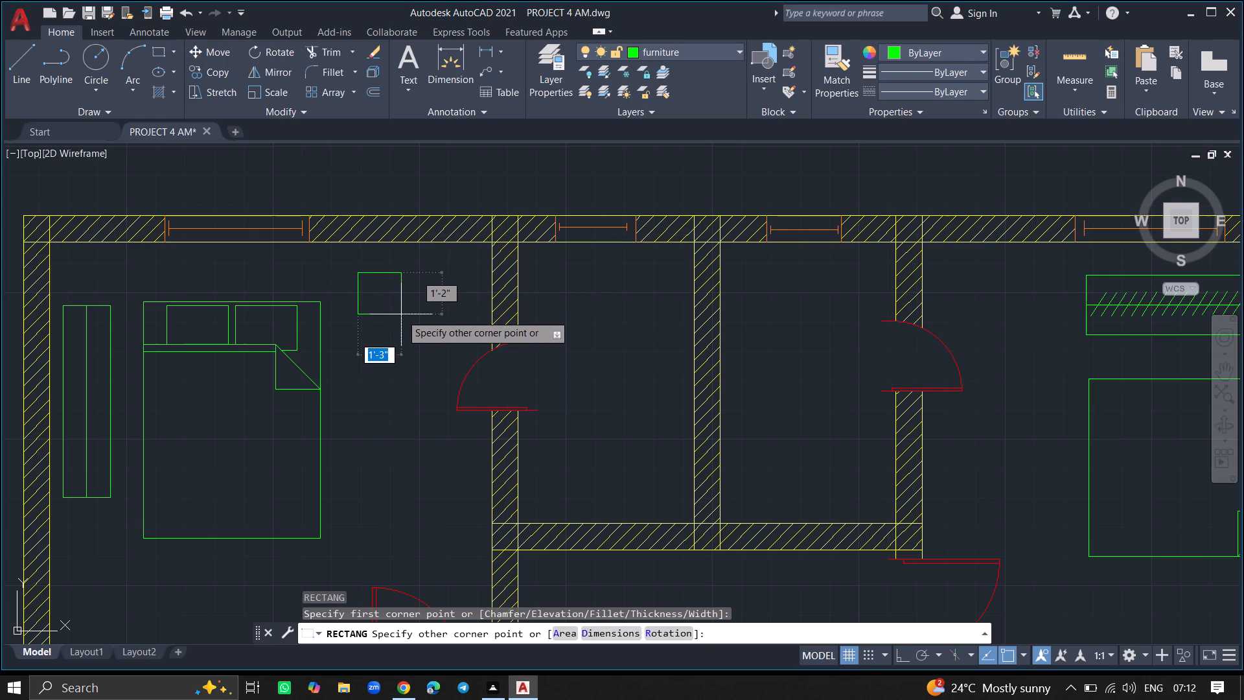
pyautogui.click(407, 314)
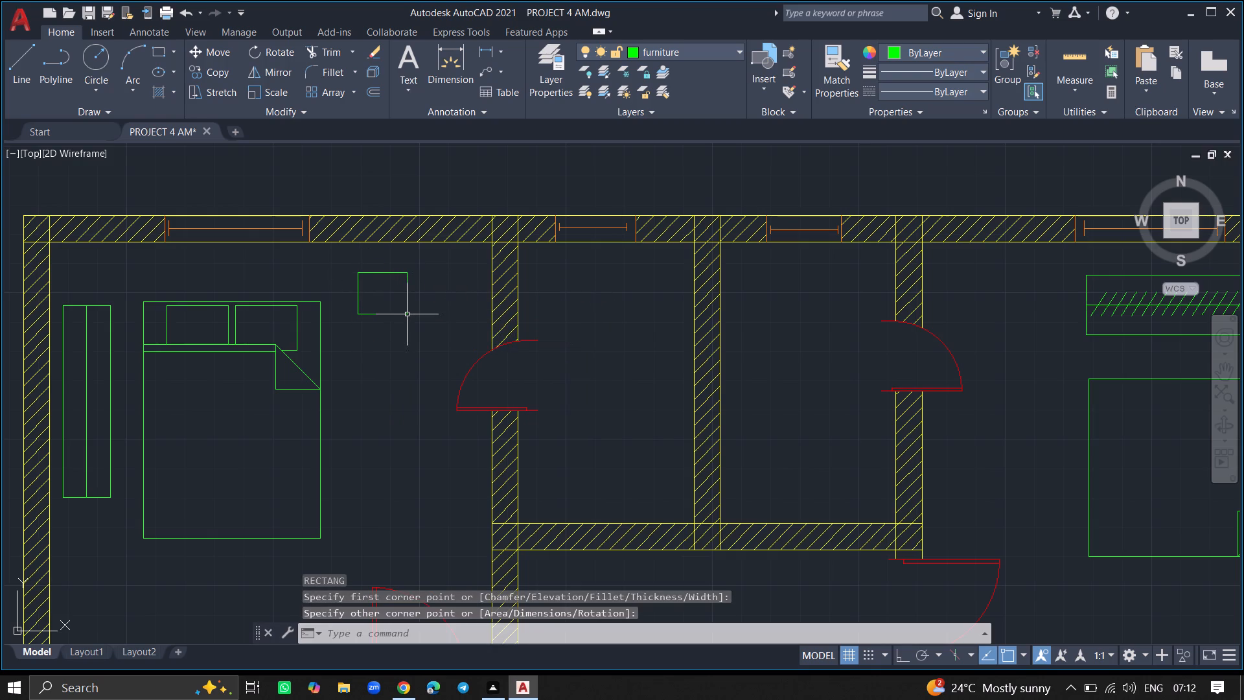
# Move the upper-left bedroom's bed up toward the top wall and slightly closer to the bedside rectangle.
pyautogui.click(319, 314)
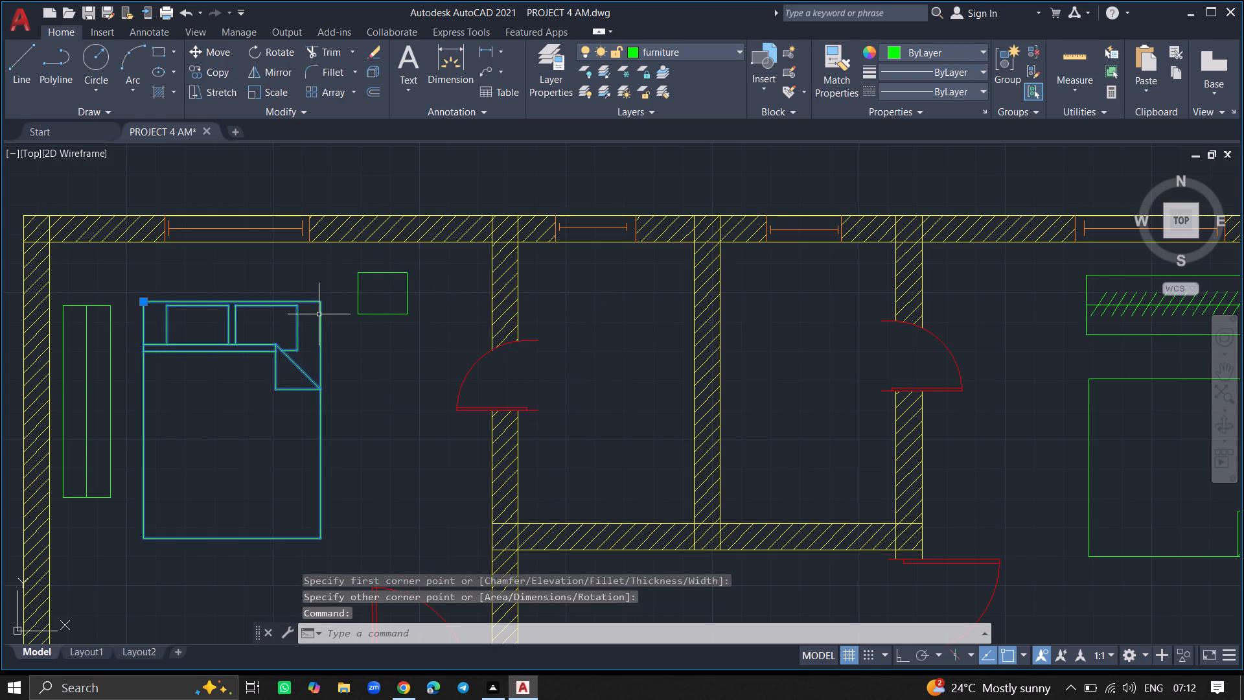
pyautogui.write('MOVE')
pyautogui.press('Return')
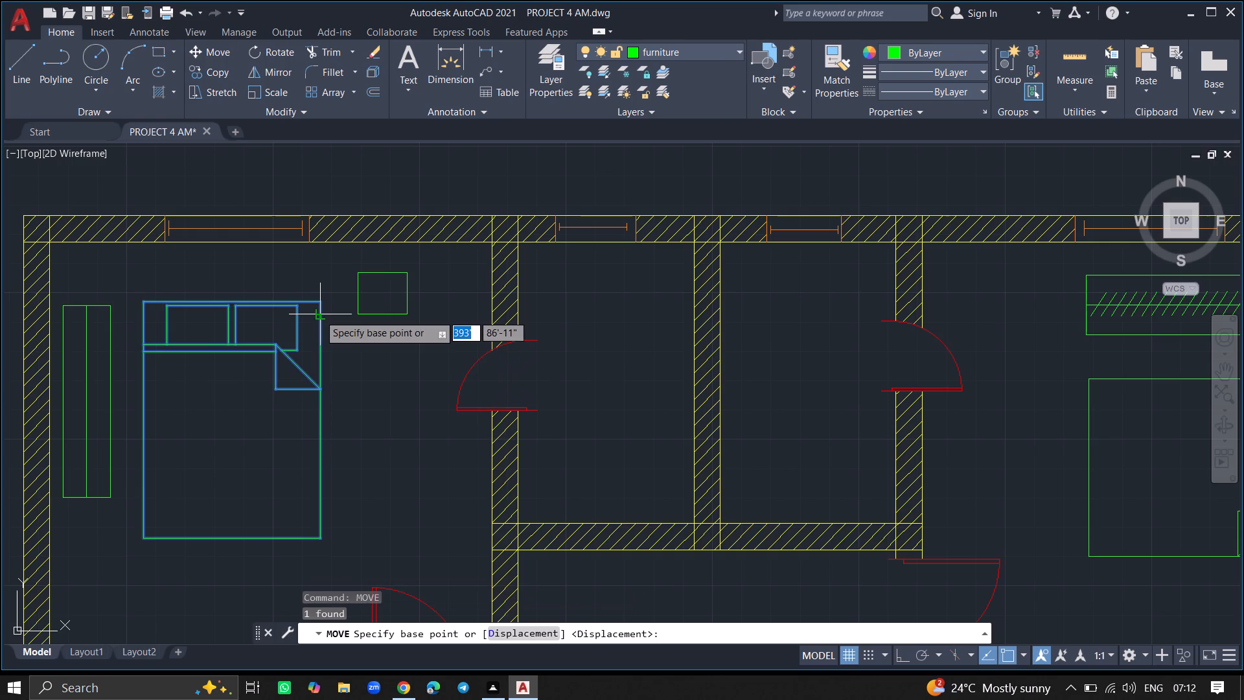
pyautogui.click(319, 314)
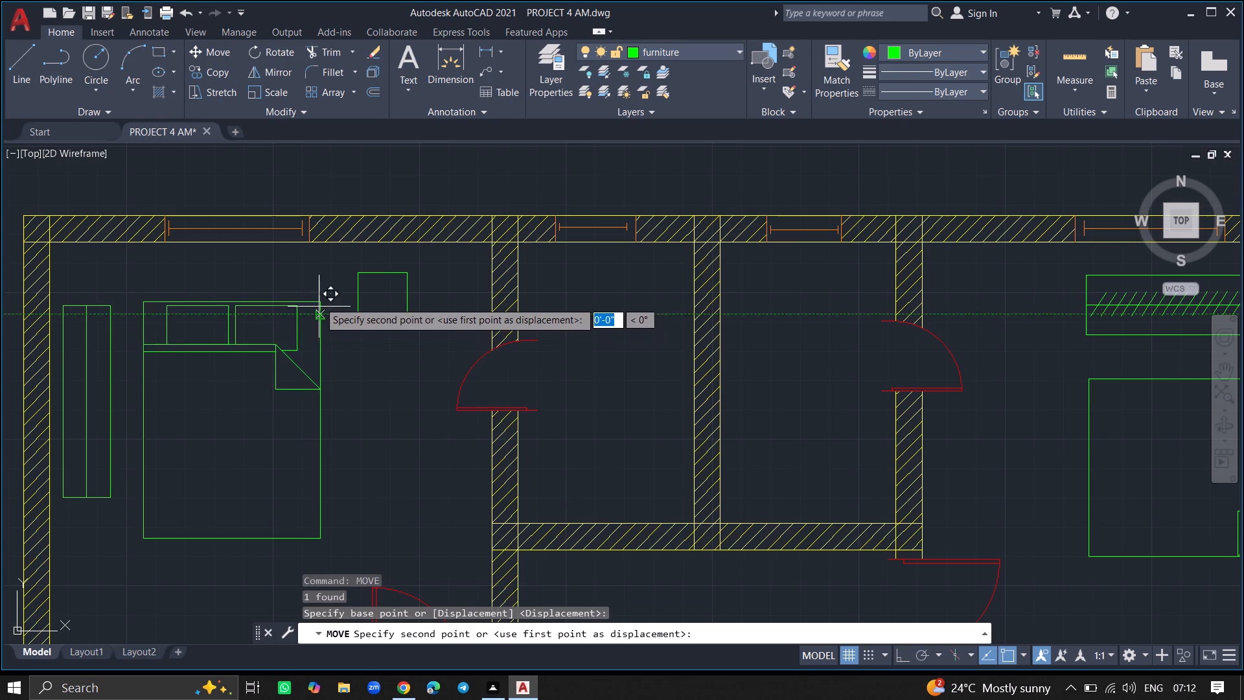
pyautogui.click(332, 270)
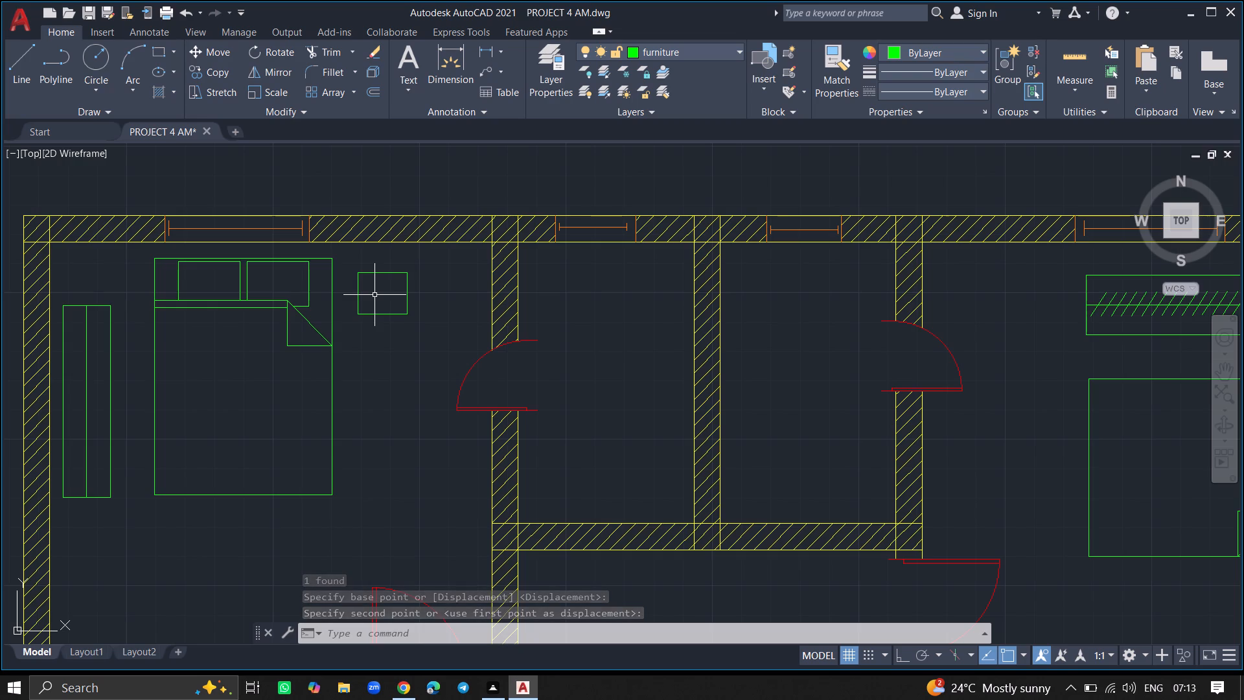
# Draw three concentric circles, radii about 4", about 2" and a tiny central one, at the centre of the upper-left bedroom's bedside rectangle.
pyautogui.press('c')
pyautogui.press('Return')
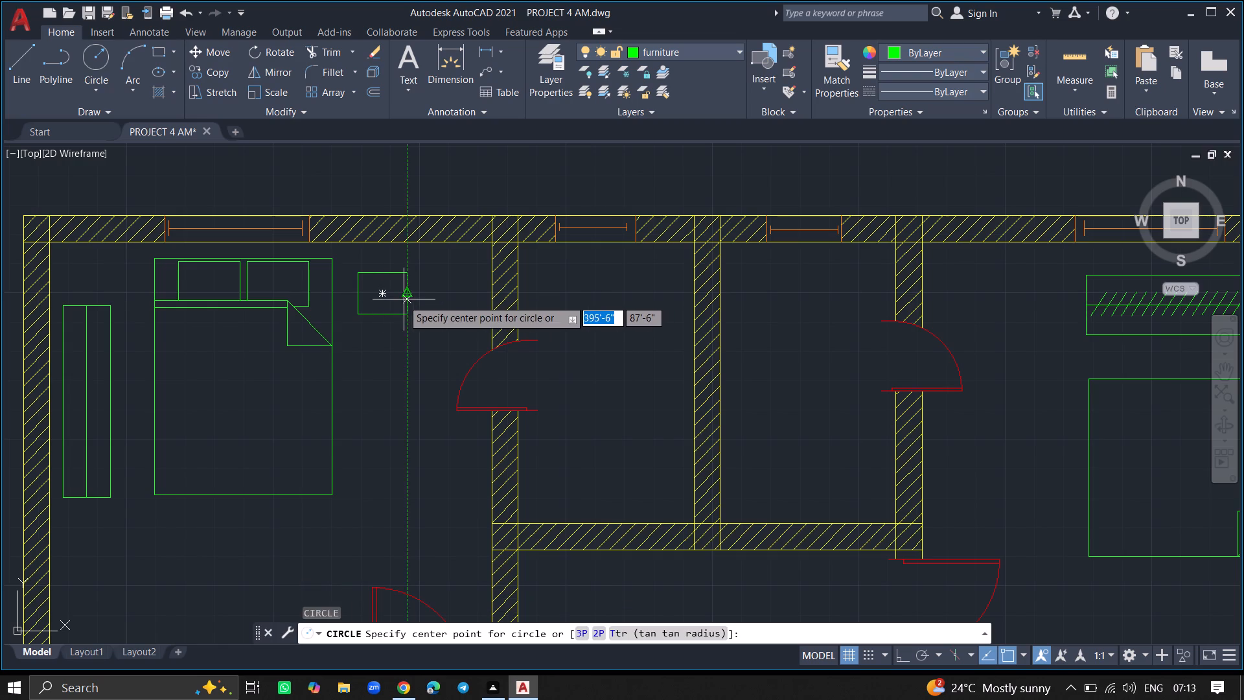
pyautogui.keyDown('ctrl'); pyautogui.scroll(2, 379, 298); pyautogui.keyUp('ctrl')
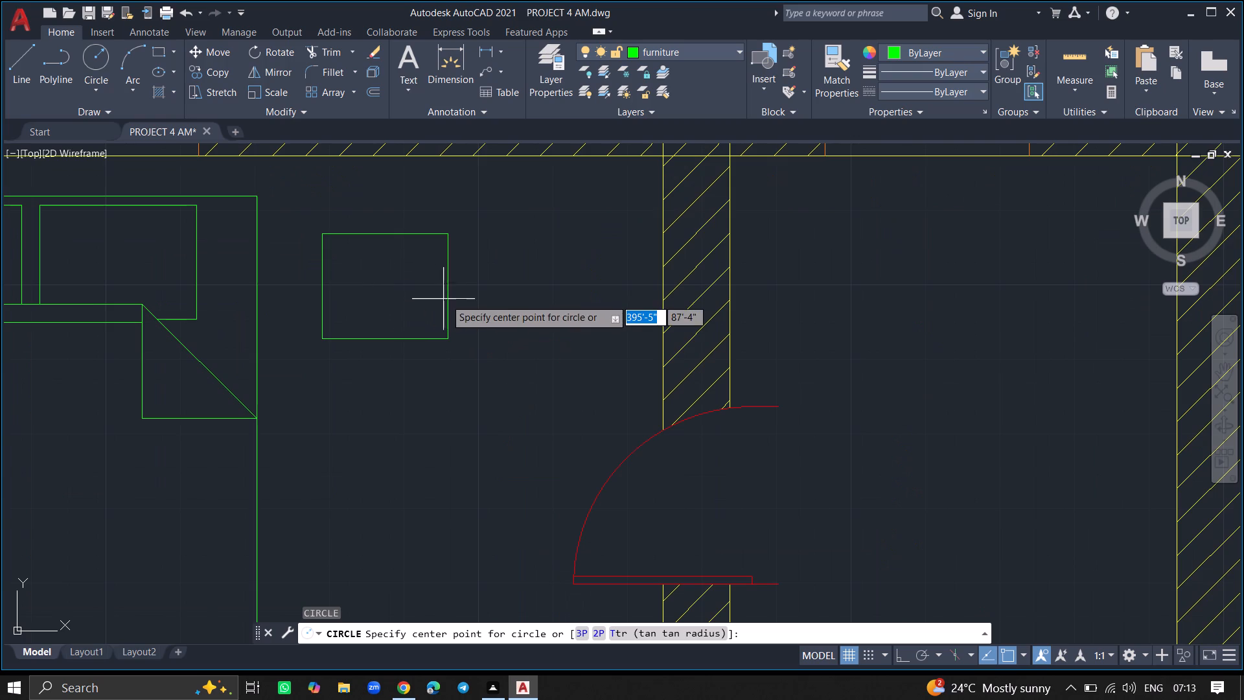
pyautogui.click(384, 288)
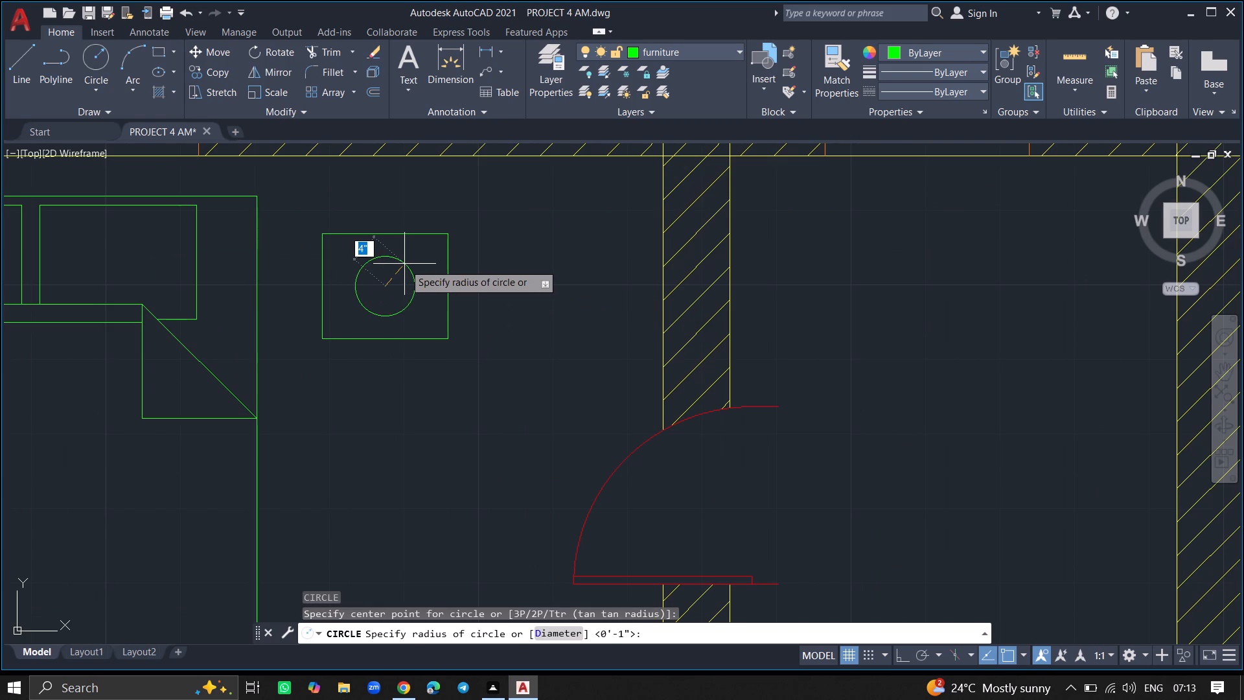
pyautogui.click(404, 264)
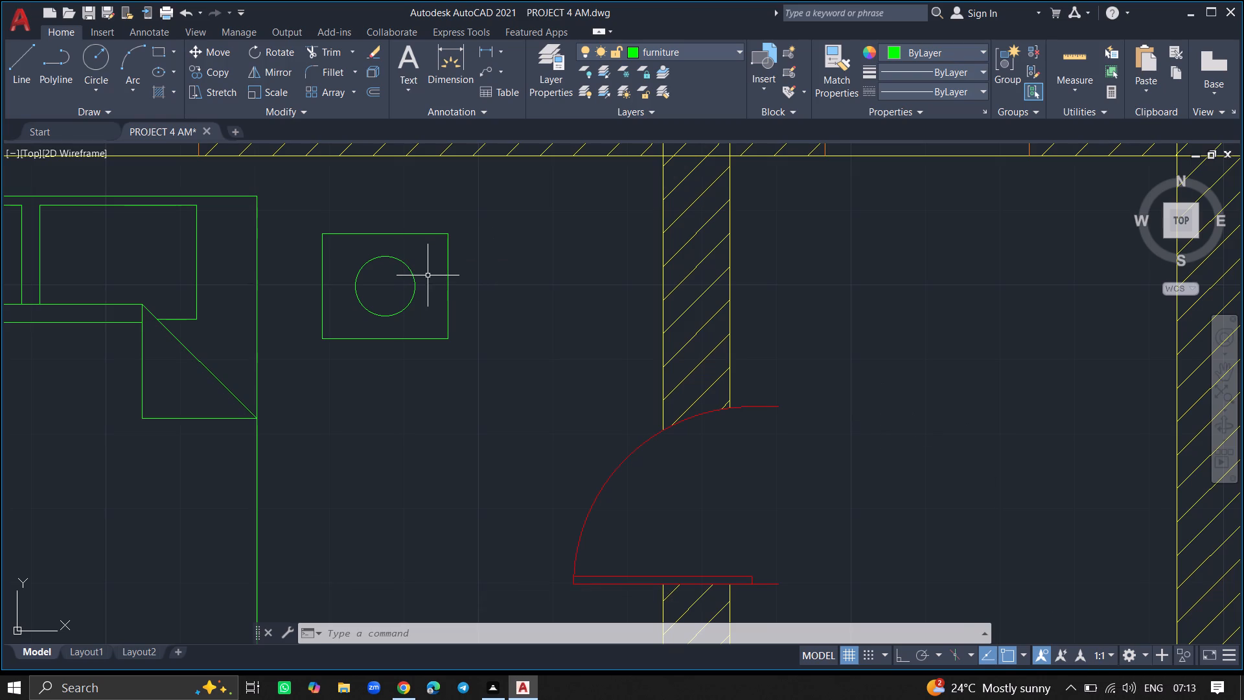
pyautogui.press('c')
pyautogui.press('Return')
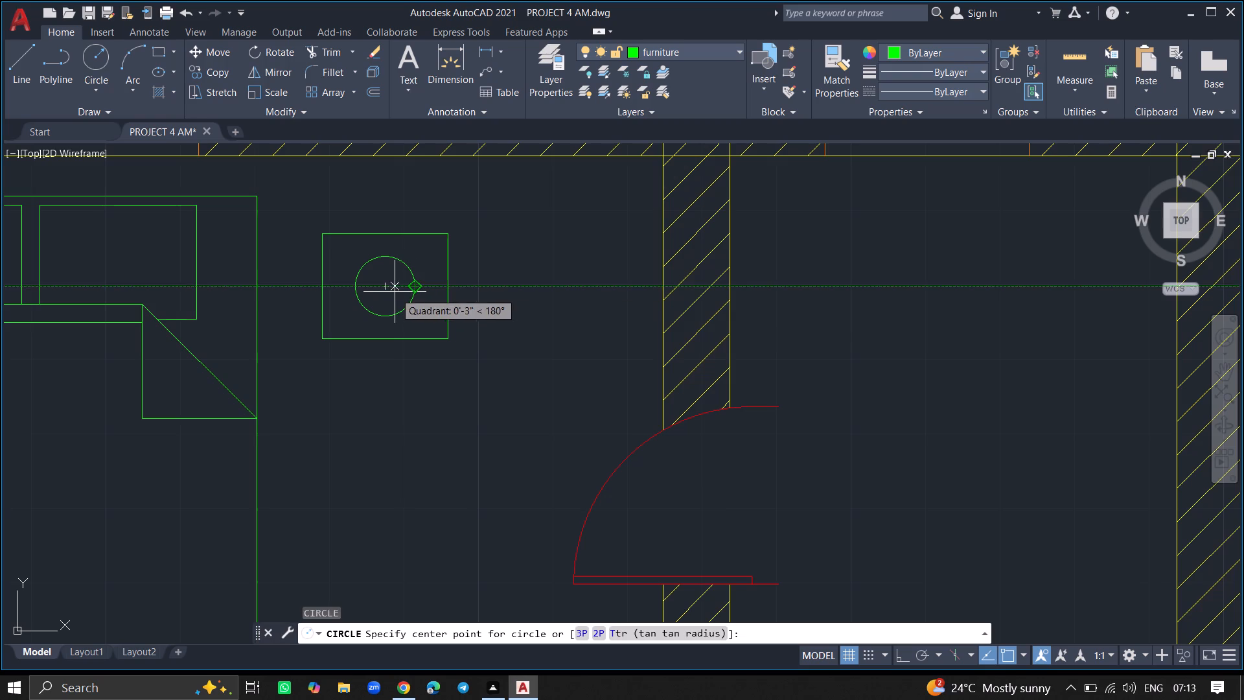
pyautogui.click(387, 287)
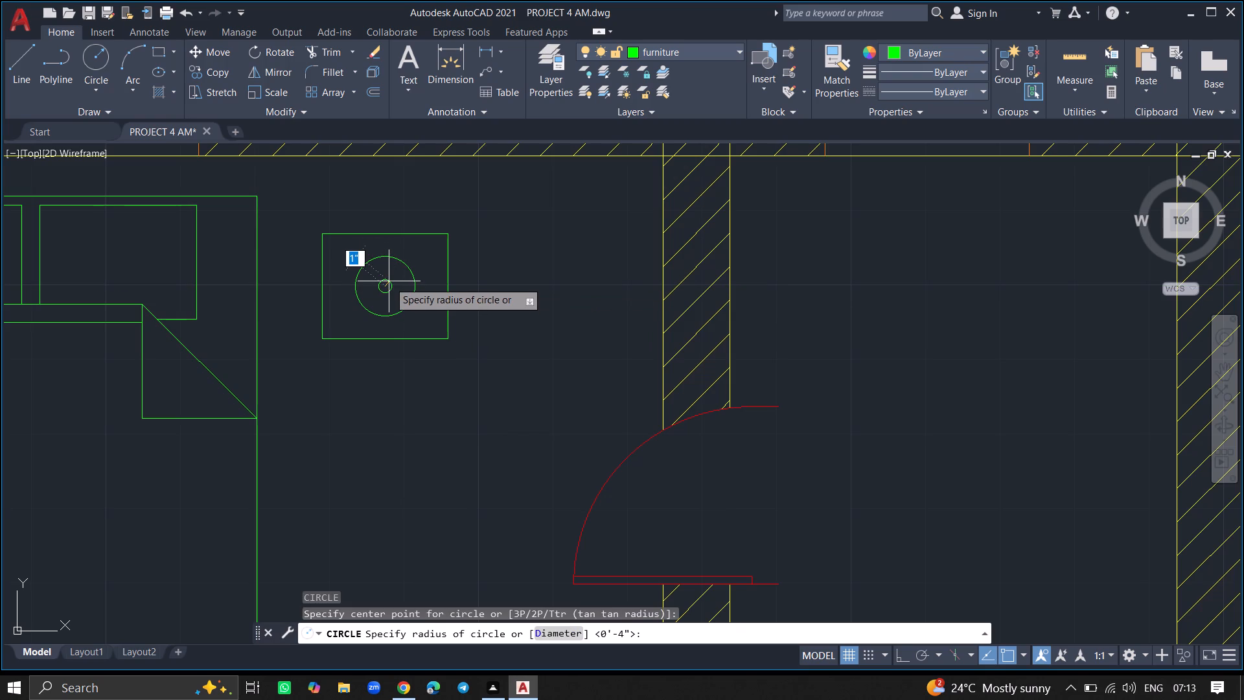
pyautogui.click(391, 270)
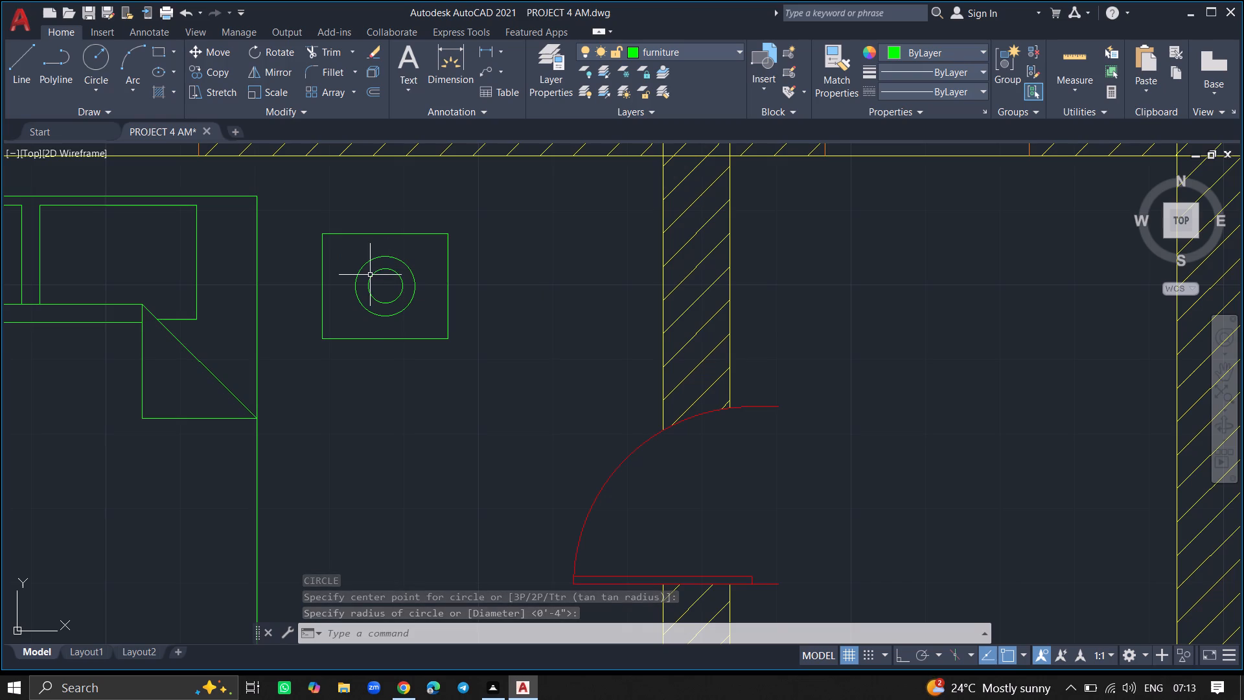
pyautogui.keyDown('ctrl'); pyautogui.scroll(2, 386, 294); pyautogui.keyUp('ctrl')
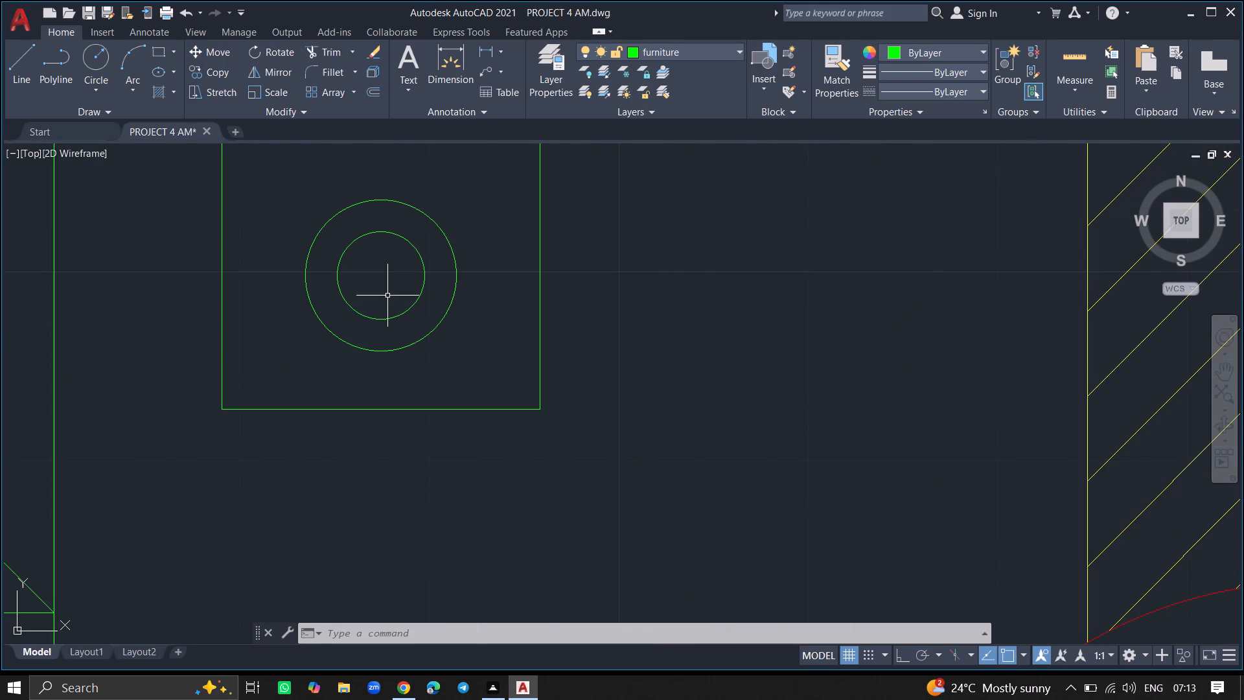
pyautogui.keyDown('ctrl'); pyautogui.scroll(3, 387, 296); pyautogui.keyUp('ctrl')
pyautogui.press('c')
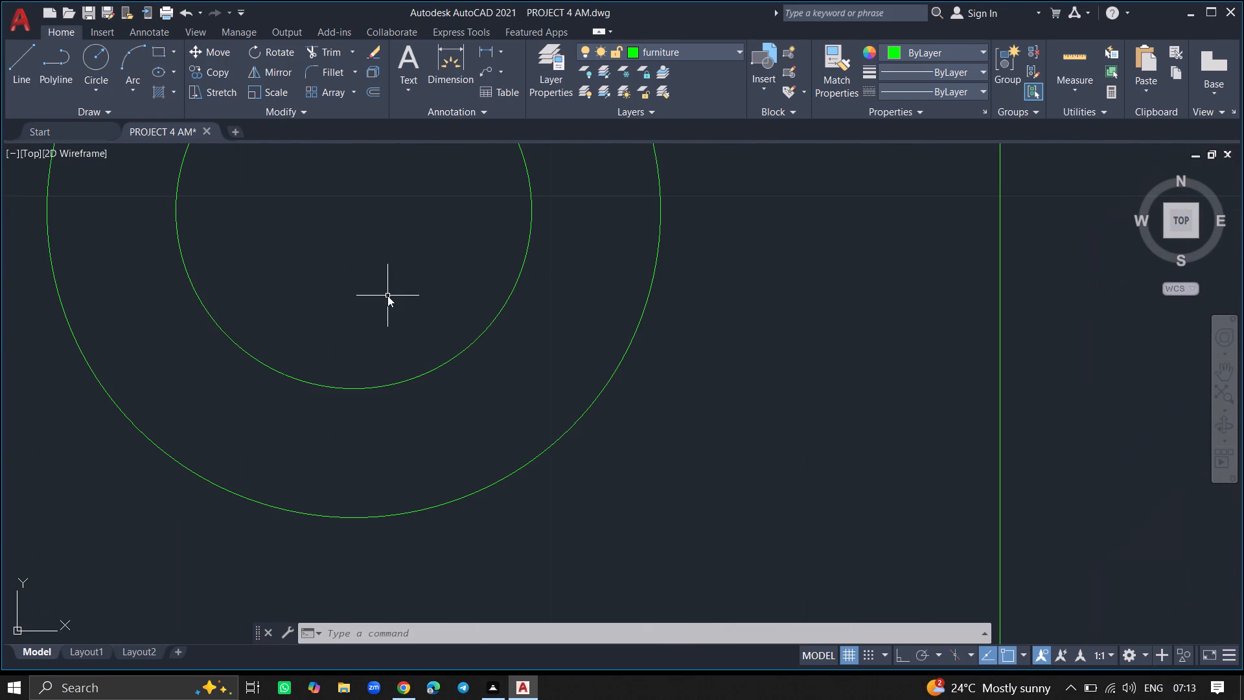
pyautogui.press('Return')
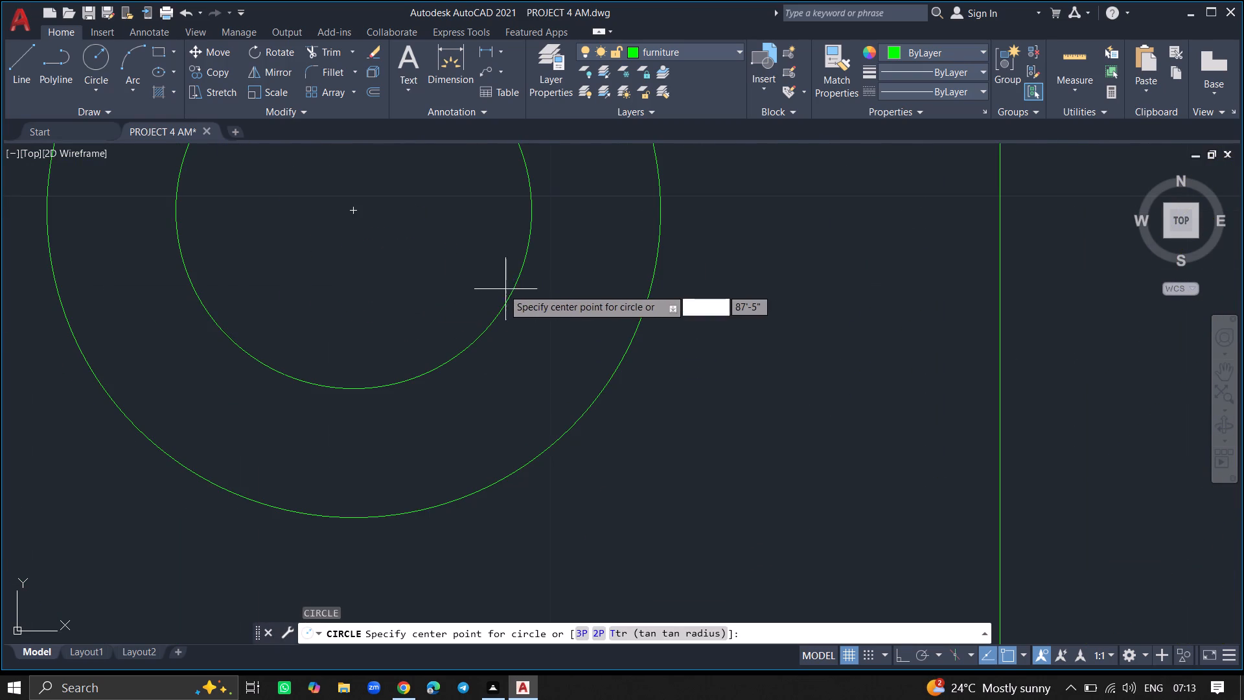
pyautogui.click(354, 215)
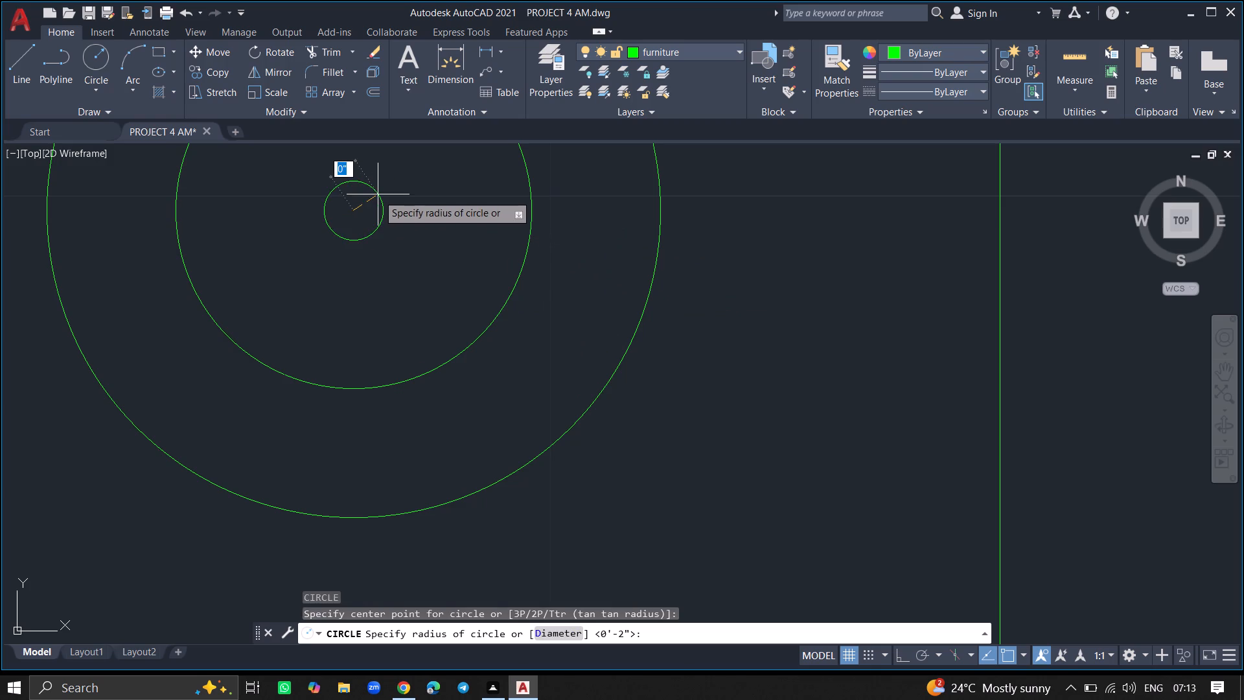
pyautogui.click(378, 185)
# Draw a bedside rectangle about 1'-4" wide by 1'-5" high below the pillow end of the upper-right bedroom's bed.
pyautogui.keyDown('ctrl'); pyautogui.scroll(-5, 378, 296); pyautogui.keyUp('ctrl')
pyautogui.keyDown('ctrl'); pyautogui.scroll(-2, 341, 370); pyautogui.keyUp('ctrl')
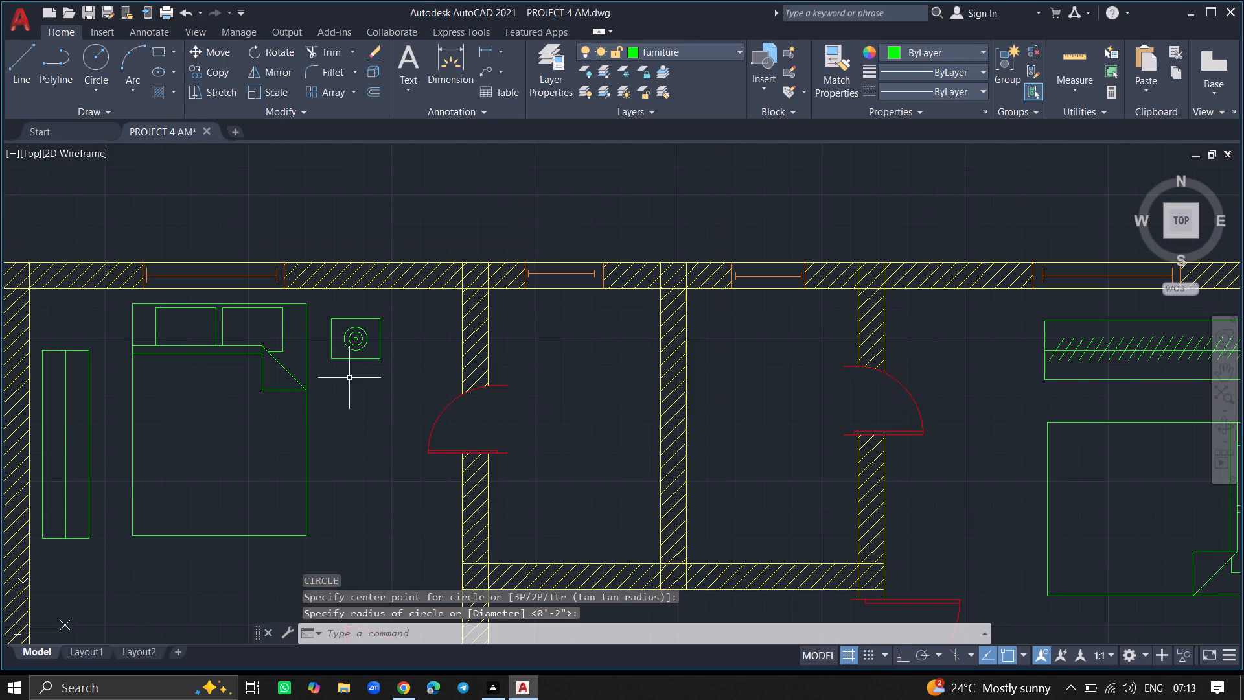
pyautogui.keyDown('ctrl'); pyautogui.scroll(-2, 395, 414); pyautogui.keyUp('ctrl')
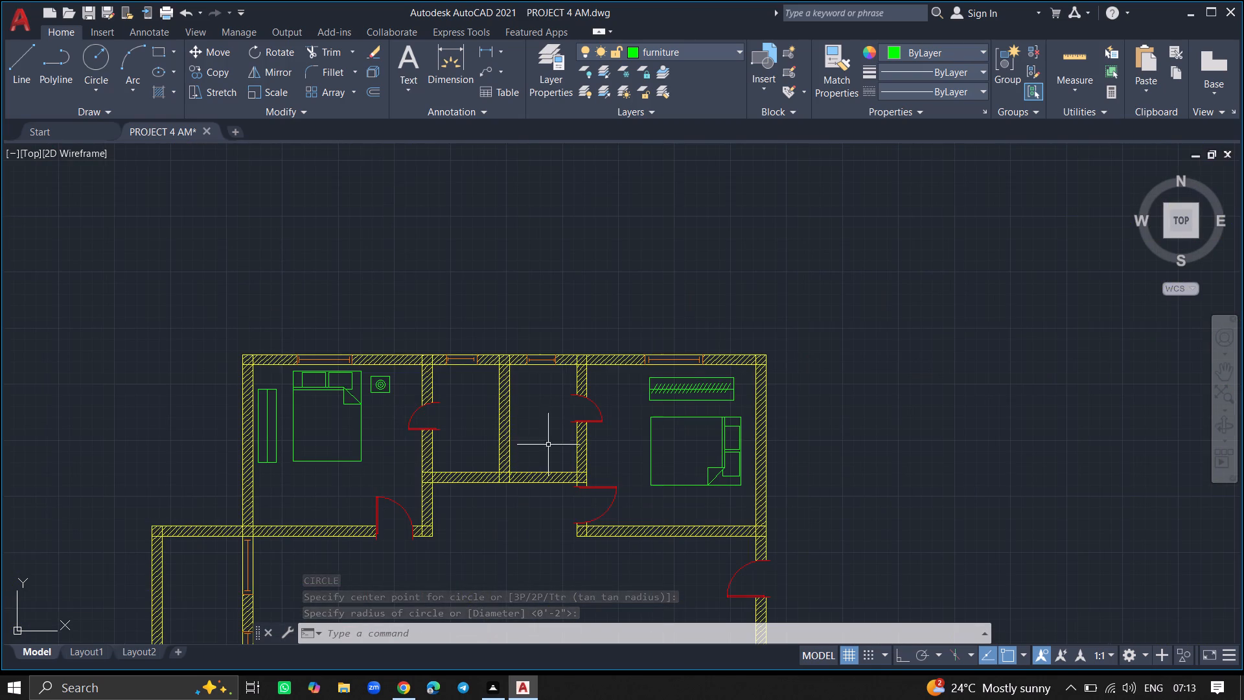
pyautogui.keyDown('ctrl'); pyautogui.scroll(3, 720, 507); pyautogui.keyUp('ctrl')
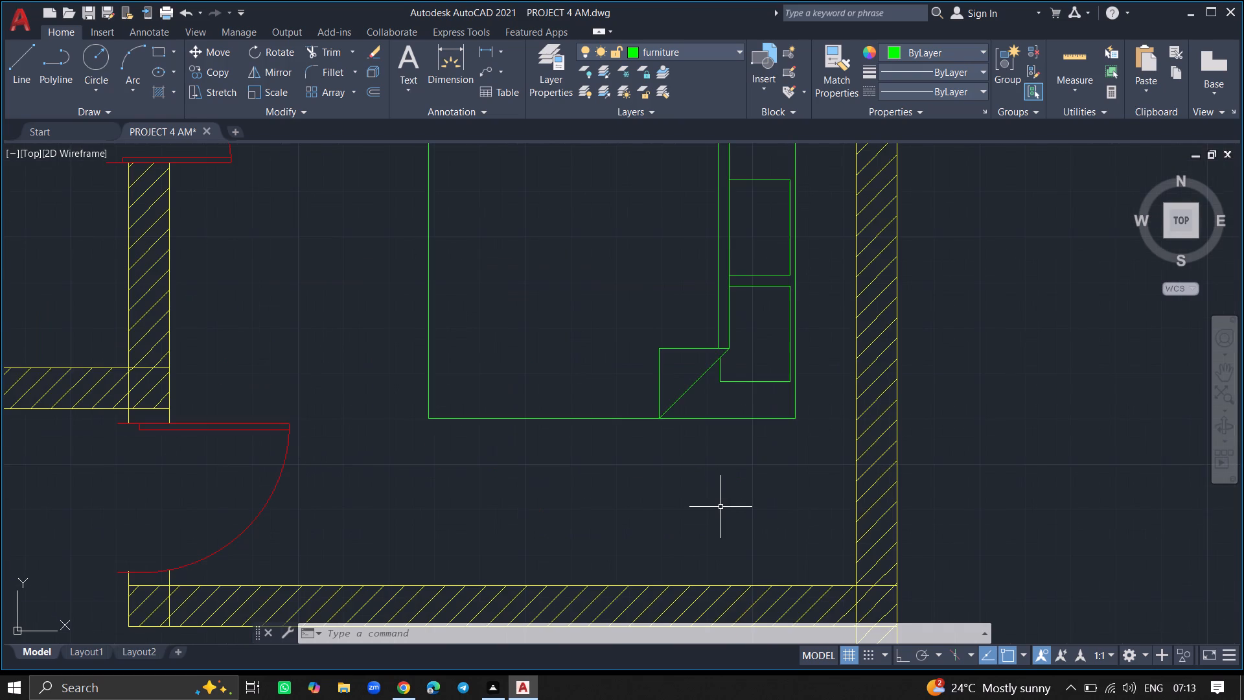
pyautogui.write('REC')
pyautogui.press('Return')
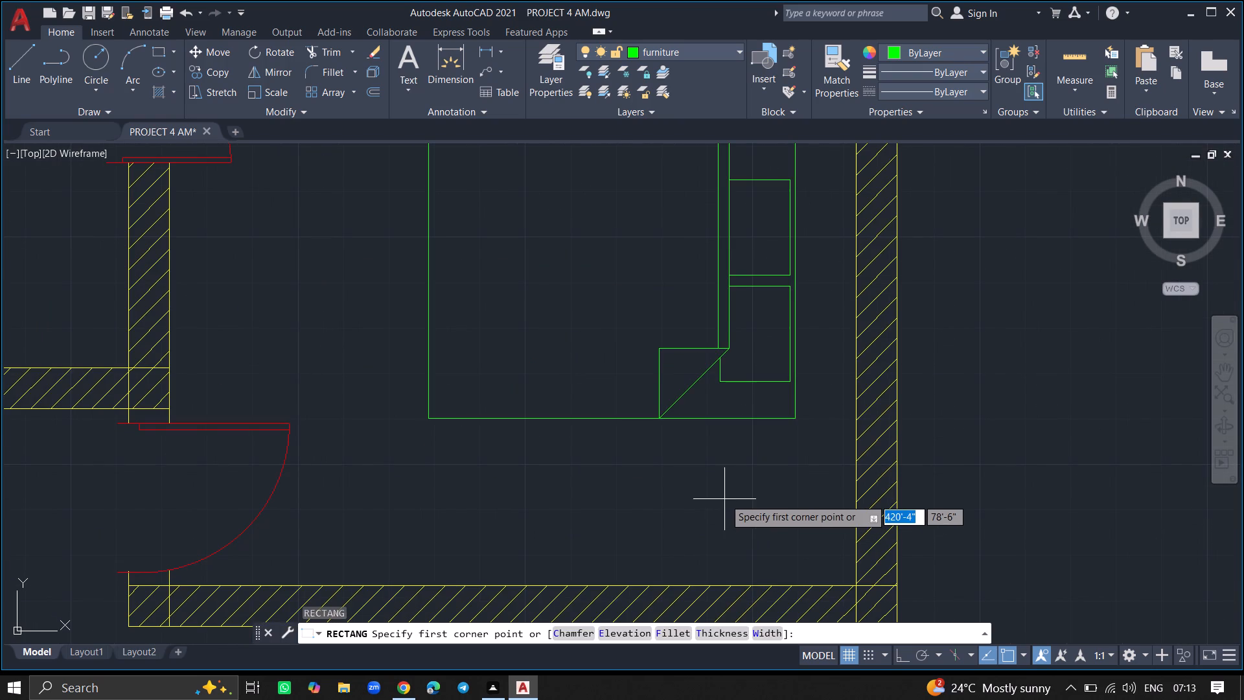
pyautogui.click(743, 474)
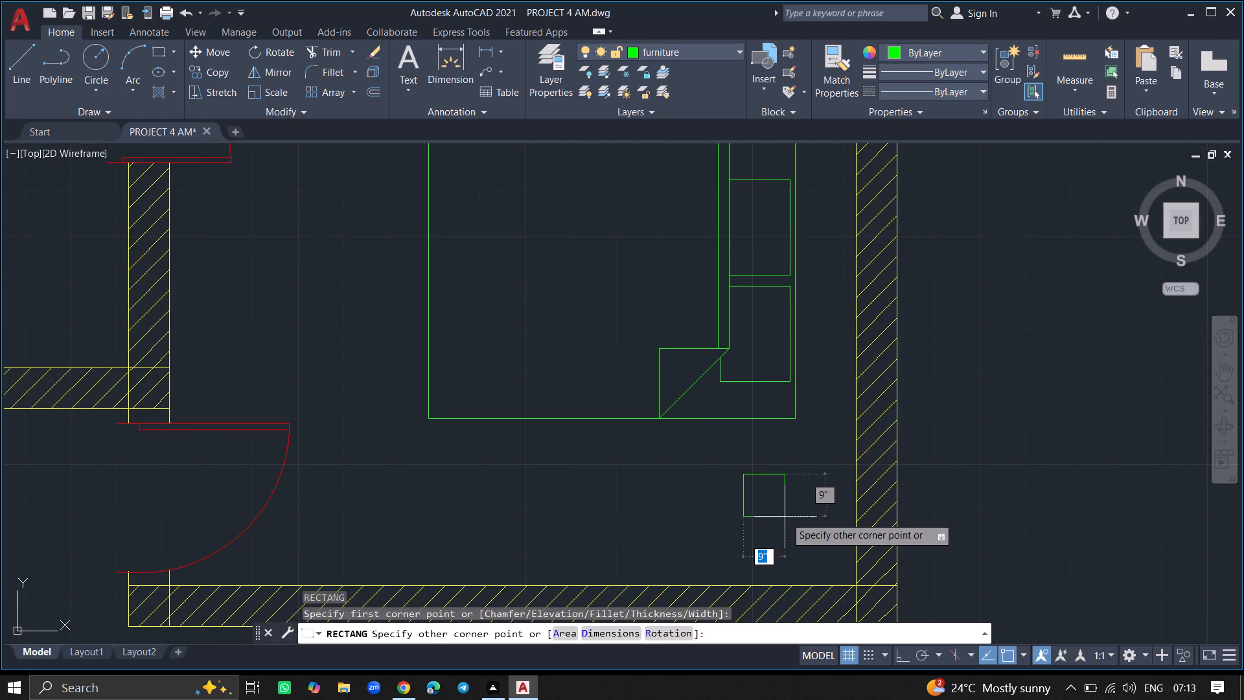
pyautogui.click(816, 553)
# Draw three concentric circles with radii of about 4", 2" and 1" at the centre of the upper-right bedroom's bedside rectangle.
pyautogui.press('c')
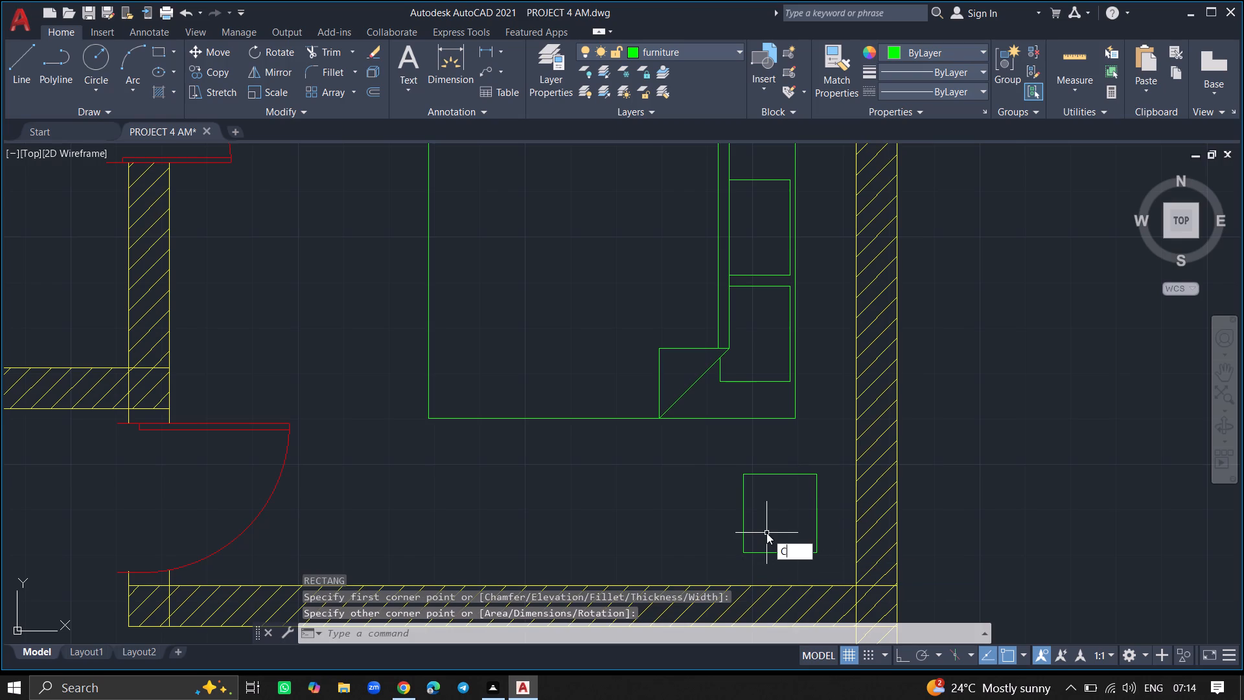
pyautogui.press('Return')
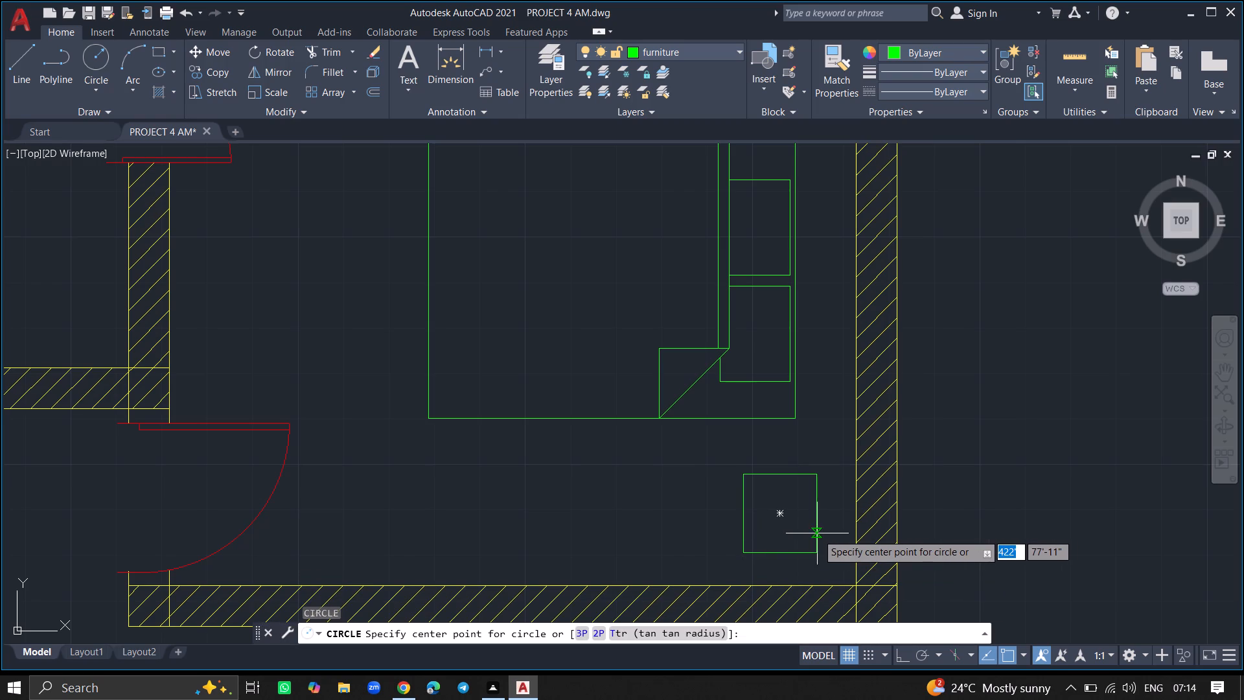
pyautogui.click(779, 517)
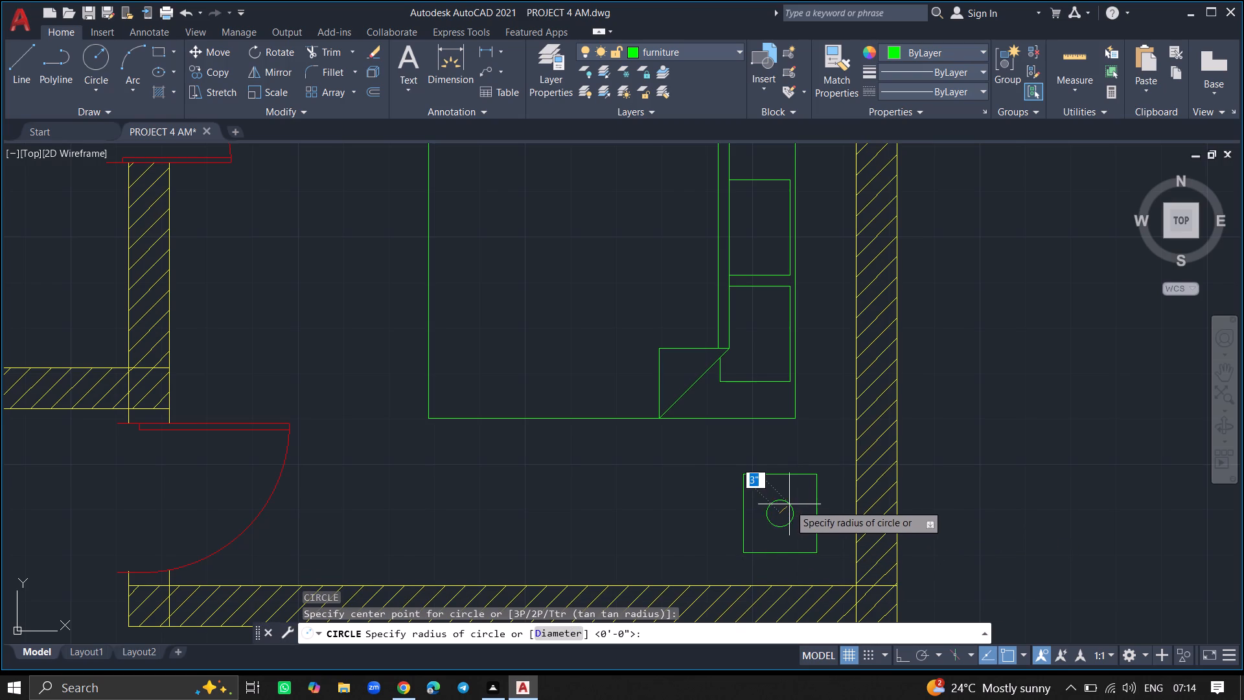
pyautogui.click(796, 501)
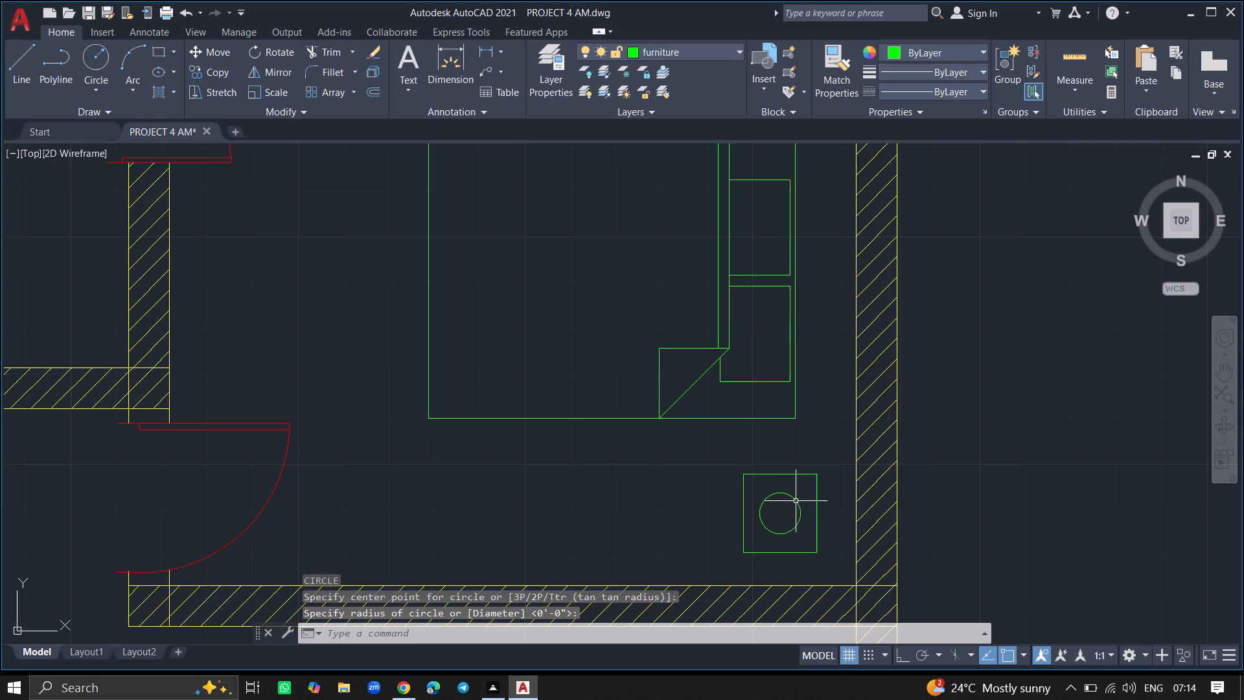
pyautogui.keyDown('ctrl'); pyautogui.scroll(3, 786, 511); pyautogui.keyUp('ctrl')
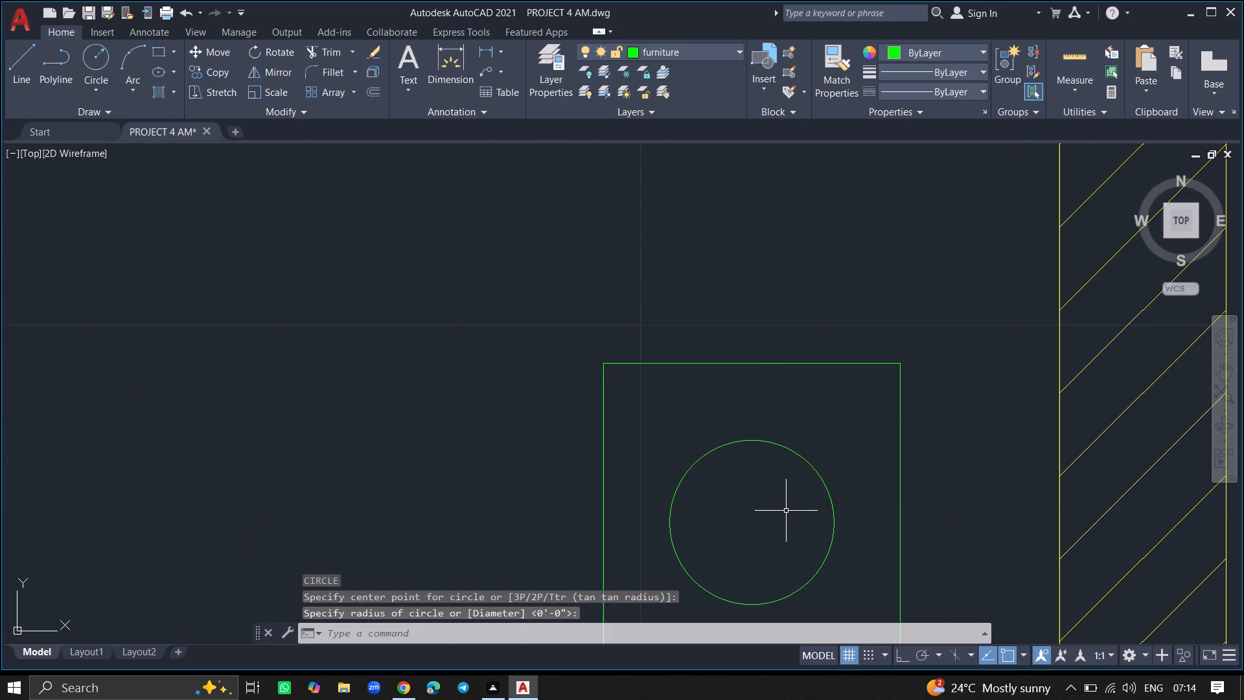
pyautogui.press('c')
pyautogui.press('Return')
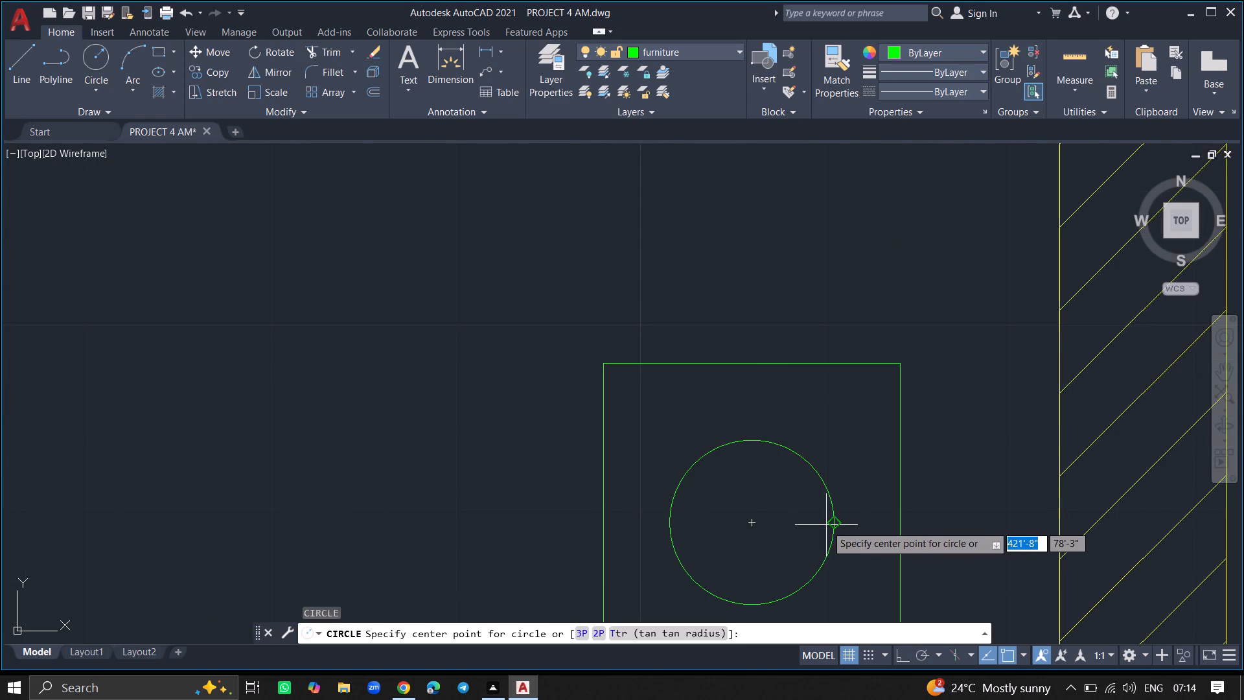
pyautogui.click(755, 524)
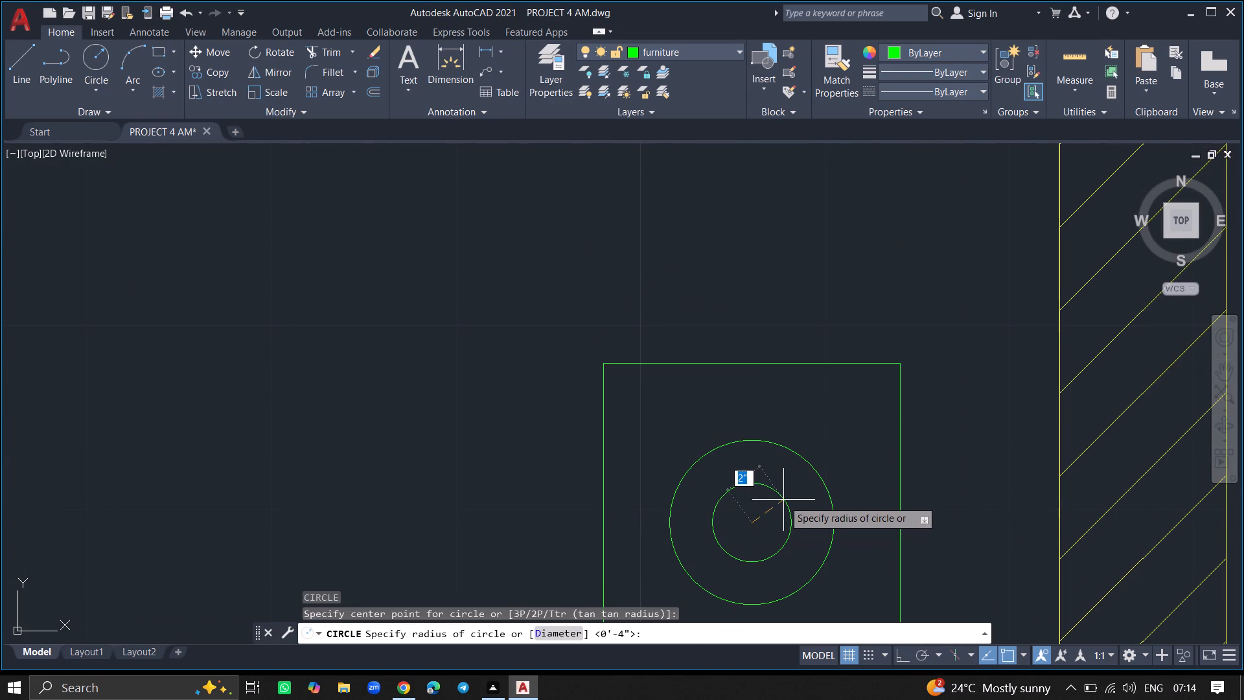
pyautogui.click(787, 495)
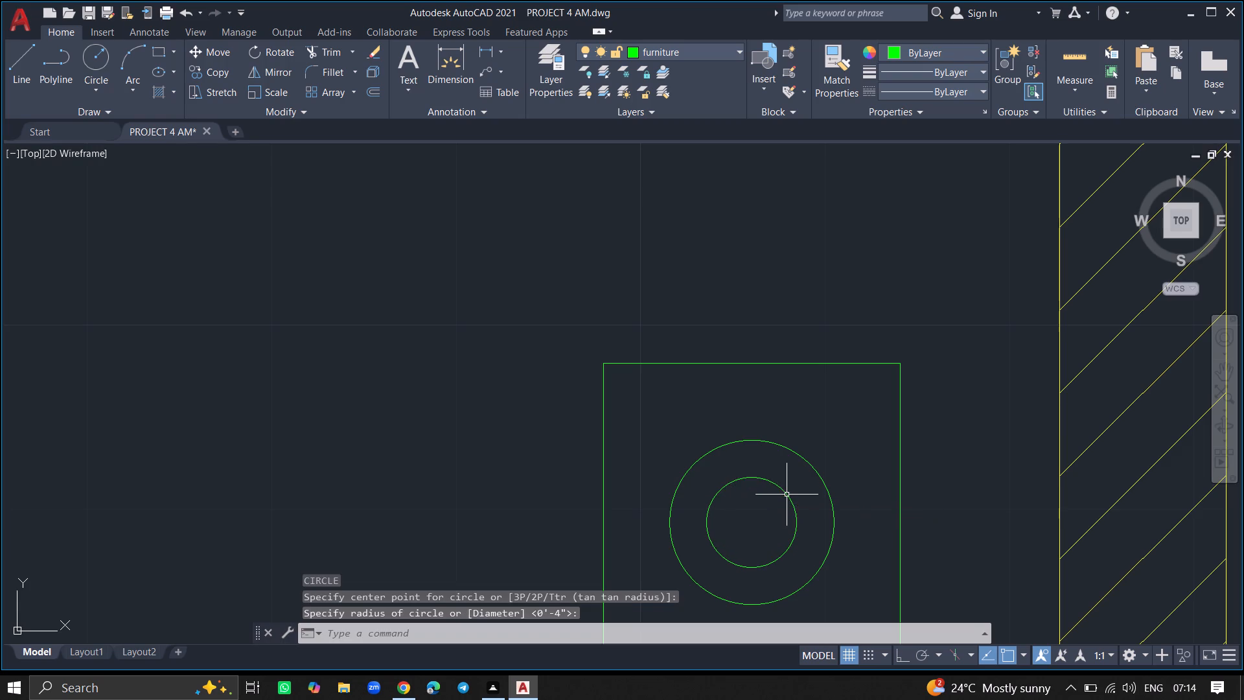
pyautogui.press('c')
pyautogui.press('Return')
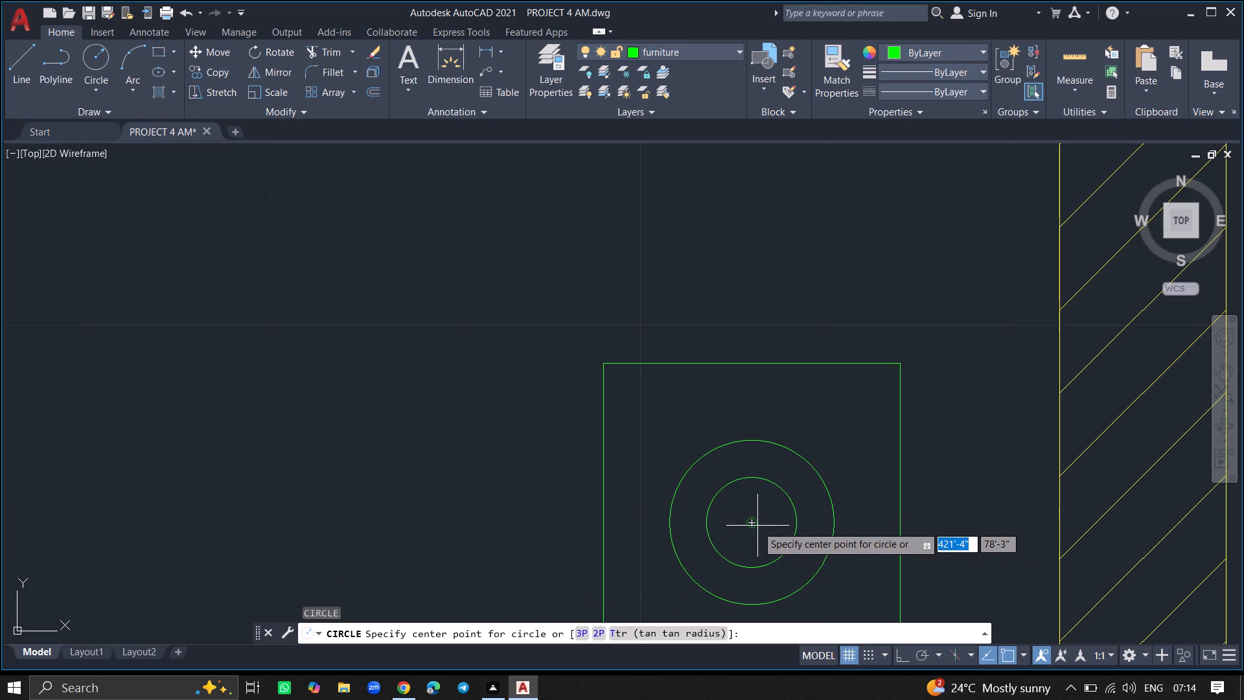
pyautogui.click(752, 526)
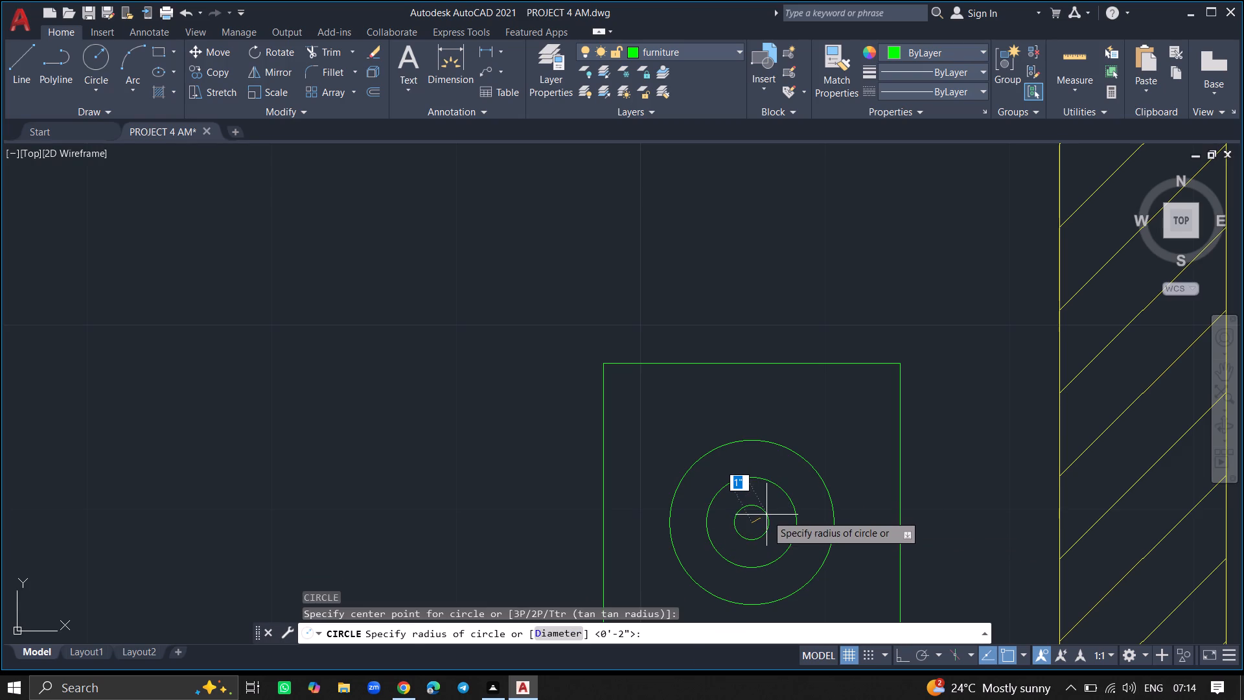
pyautogui.click(768, 511)
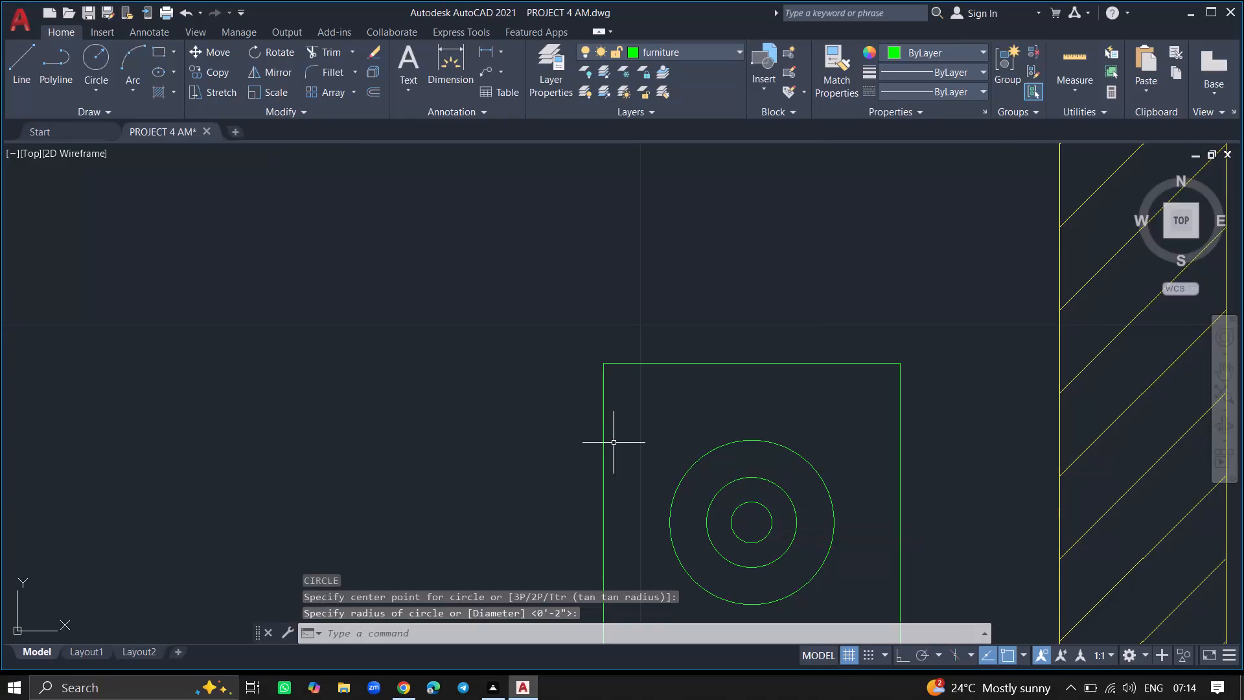
# Hatch the two unhatched wall pieces beside the lower-left bedroom's upper door: the corner square and the short stub next to it.
pyautogui.keyDown('ctrl'); pyautogui.scroll(-4, 610, 441); pyautogui.keyUp('ctrl')
pyautogui.keyDown('ctrl'); pyautogui.scroll(-2, 549, 452); pyautogui.keyUp('ctrl')
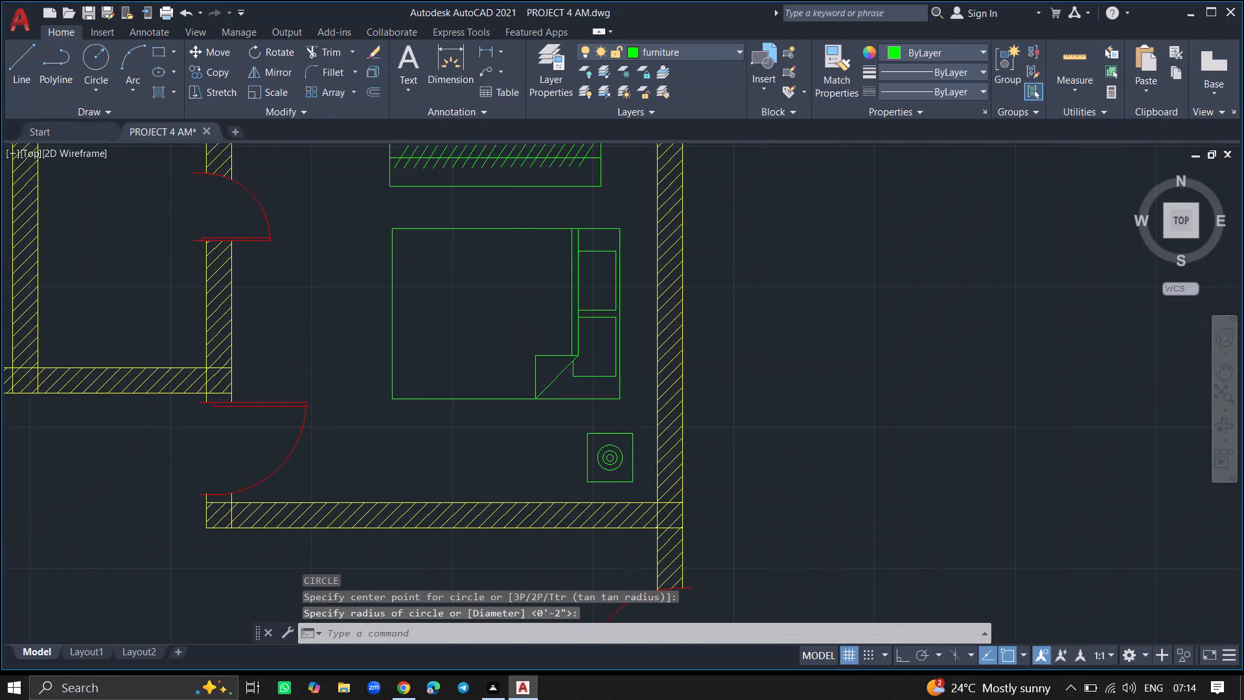
pyautogui.keyDown('ctrl'); pyautogui.scroll(-3, 436, 371); pyautogui.keyUp('ctrl')
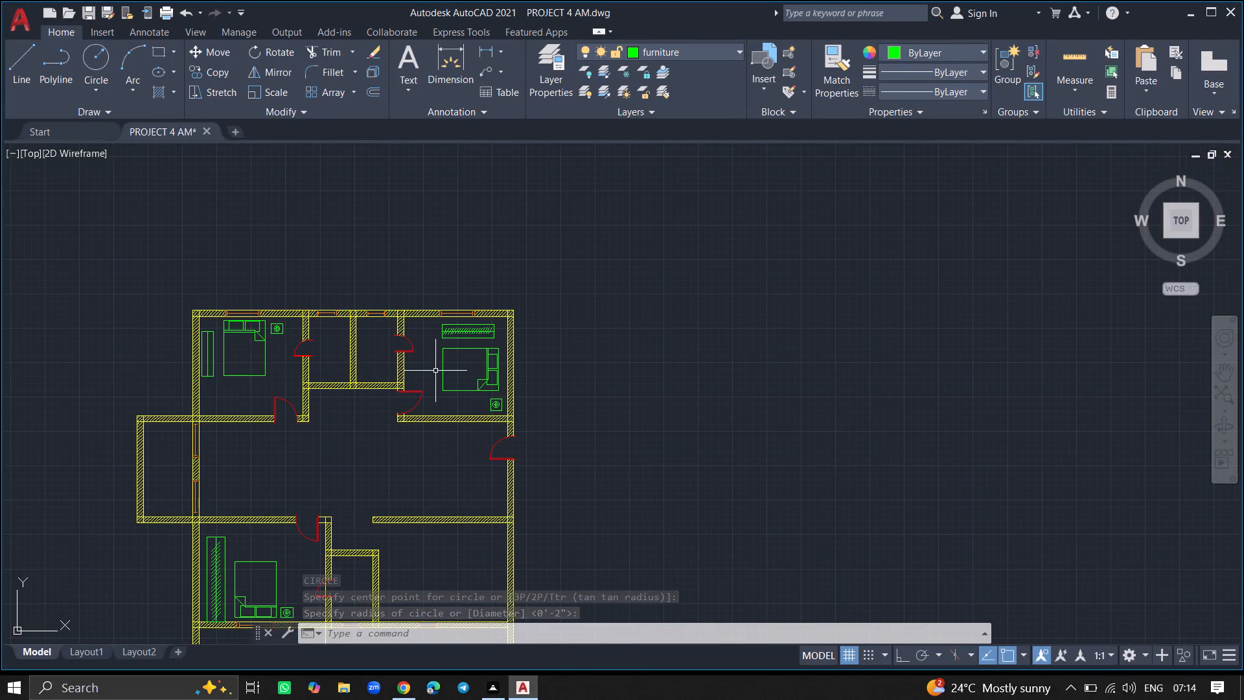
pyautogui.keyDown('ctrl'); pyautogui.scroll(-3, 344, 353); pyautogui.keyUp('ctrl')
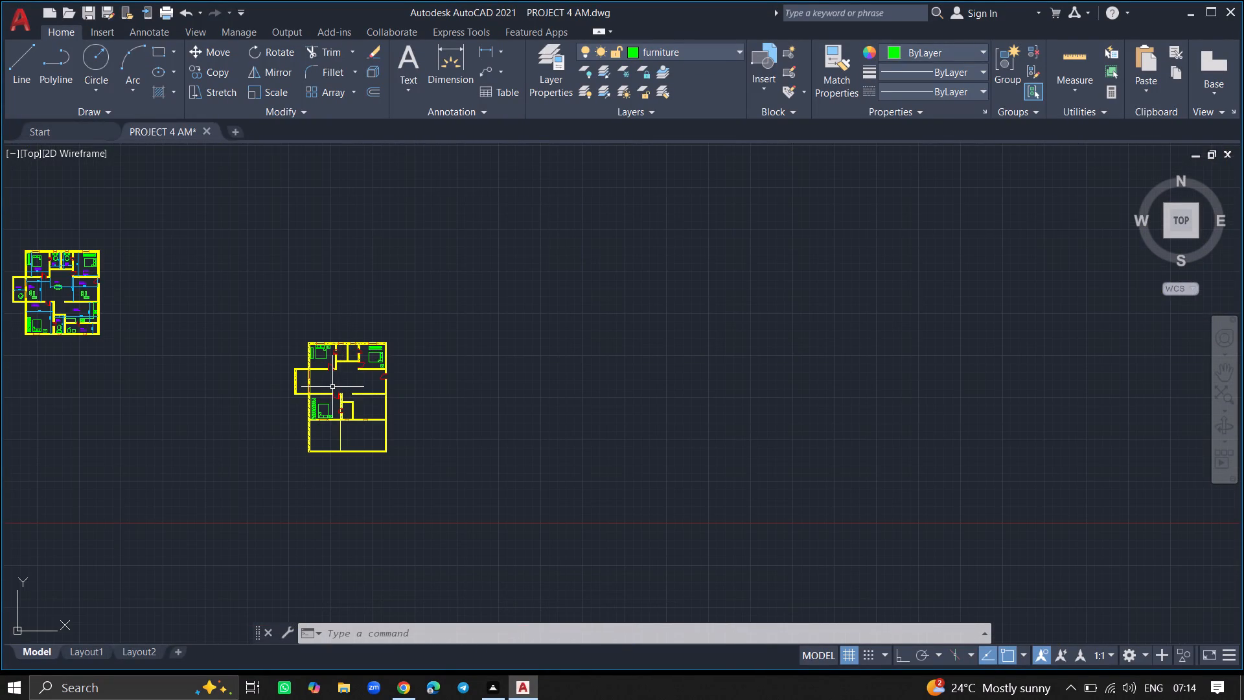
pyautogui.keyDown('ctrl'); pyautogui.scroll(5, 332, 390); pyautogui.keyUp('ctrl')
pyautogui.keyDown('ctrl'); pyautogui.scroll(-2, 332, 390); pyautogui.keyUp('ctrl')
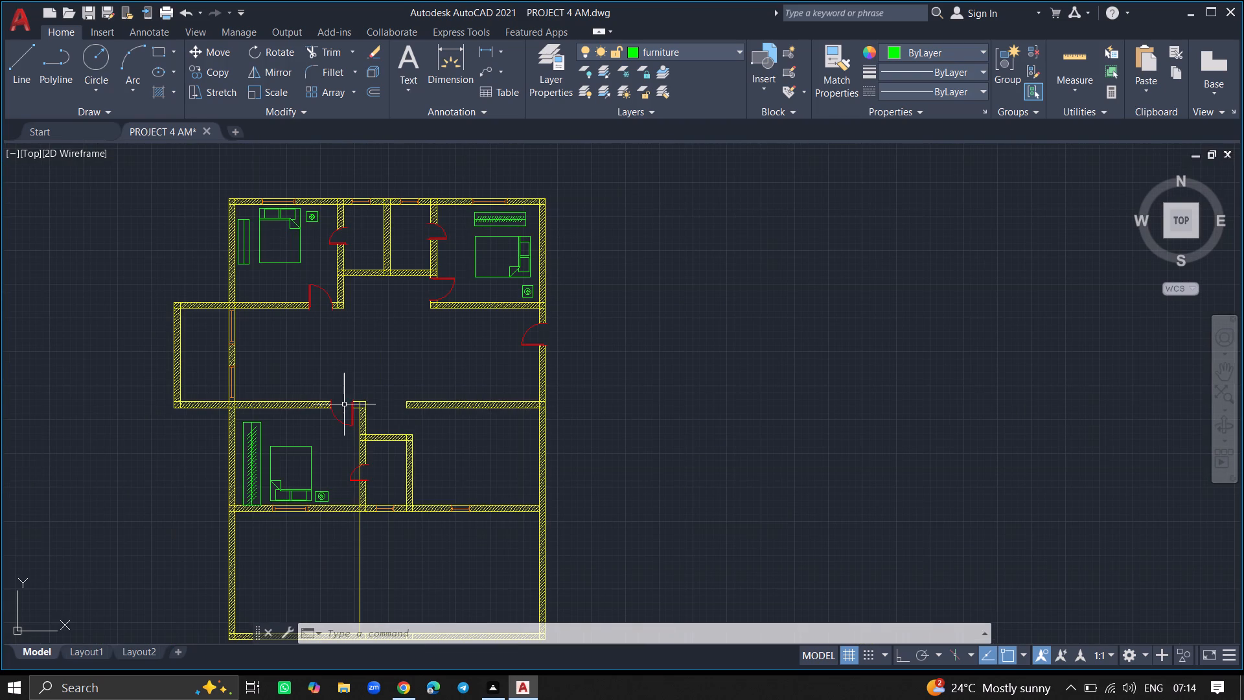
pyautogui.keyDown('ctrl'); pyautogui.scroll(5, 356, 411); pyautogui.keyUp('ctrl')
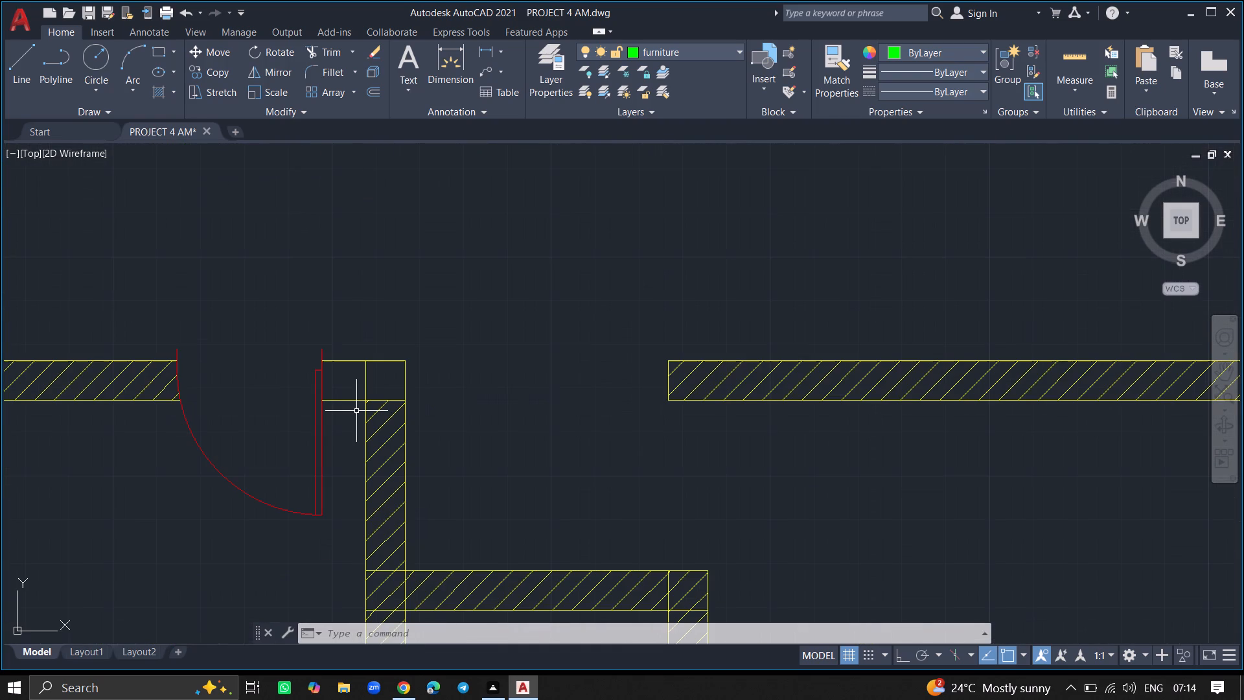
pyautogui.press('h')
pyautogui.press('Return')
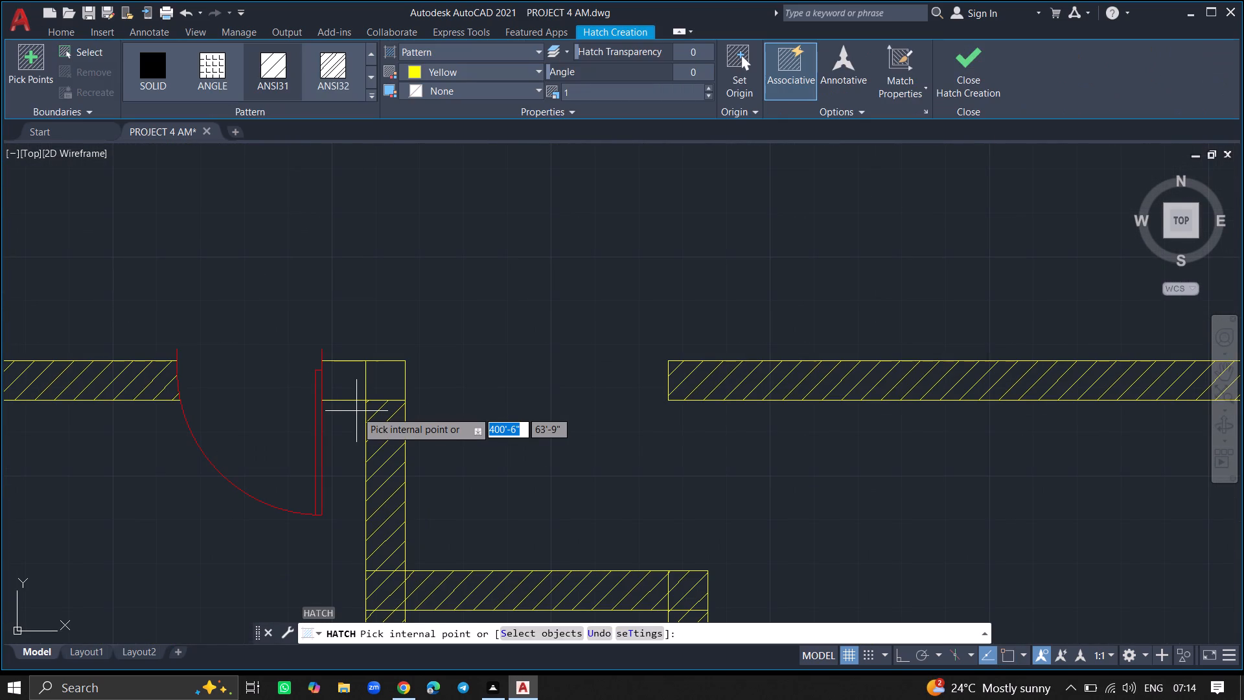
pyautogui.click(375, 385)
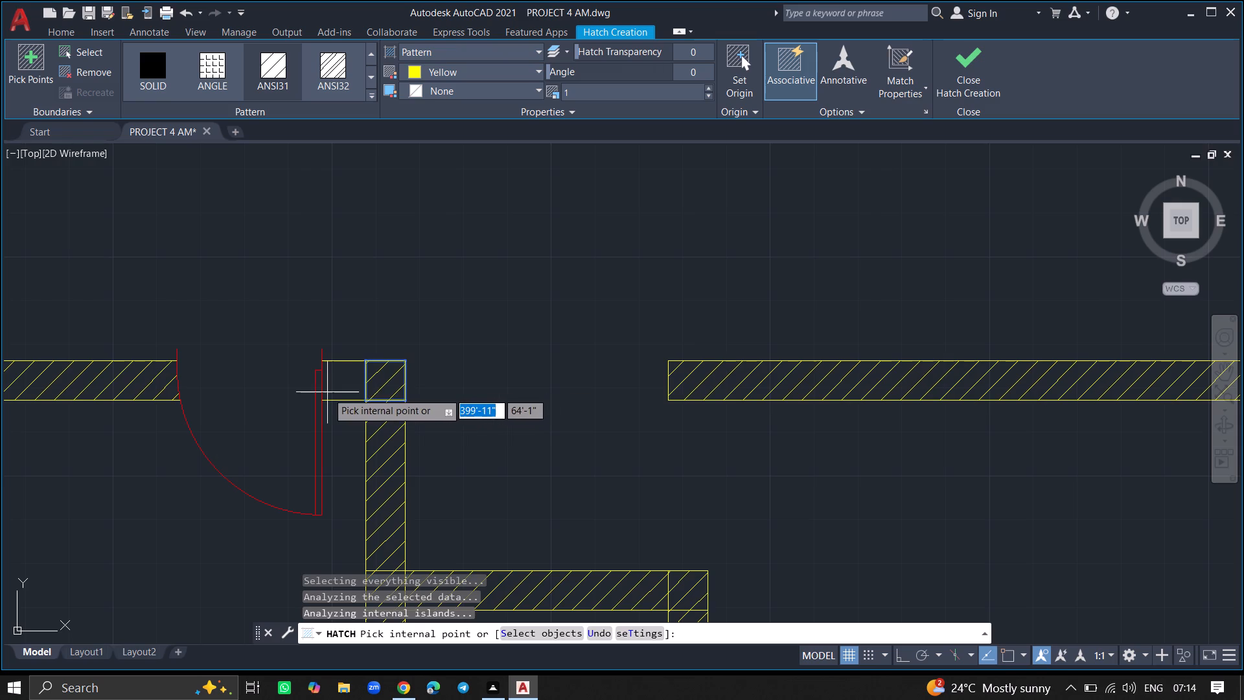
pyautogui.click(327, 392)
pyautogui.press('Return')
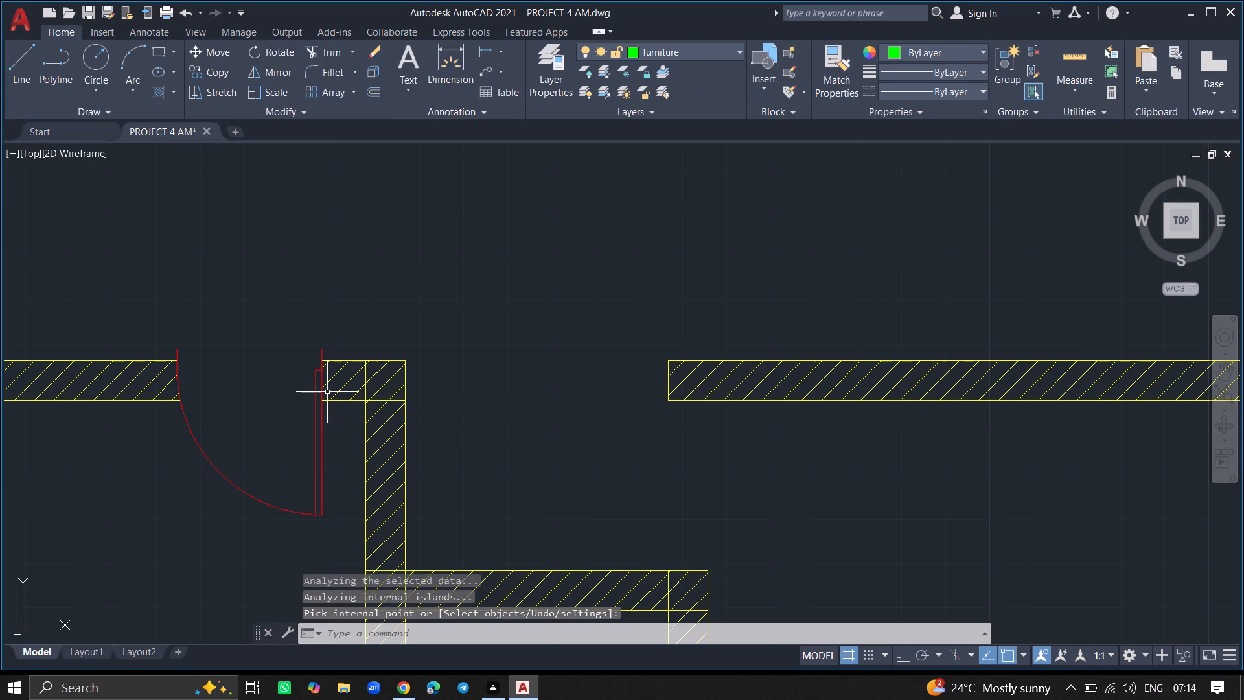
# Insert the Sofa - Roundback 7 ft. block from Home - Space Planner.dwg in DesignCenter into the drawing, and close DesignCenter.
pyautogui.keyDown('ctrl'); pyautogui.scroll(-2, 327, 392); pyautogui.keyUp('ctrl')
pyautogui.keyDown('ctrl'); pyautogui.scroll(-2, 296, 324); pyautogui.keyUp('ctrl')
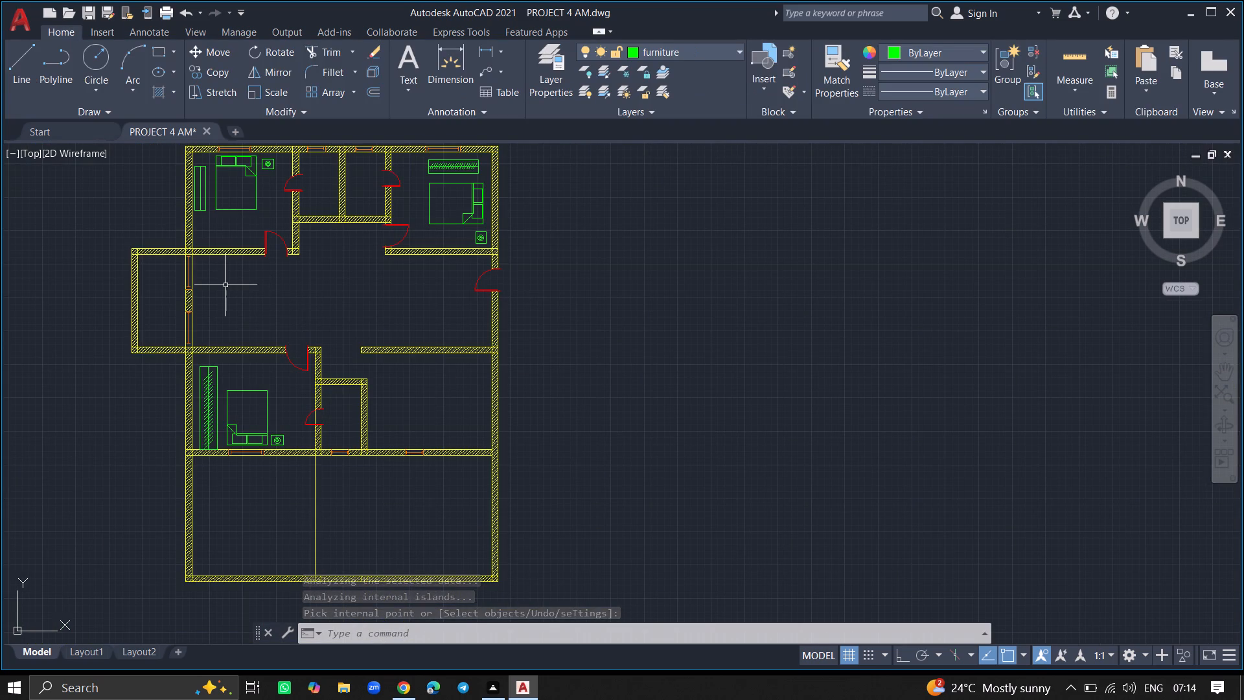
pyautogui.hotkey('ctrl', '2')
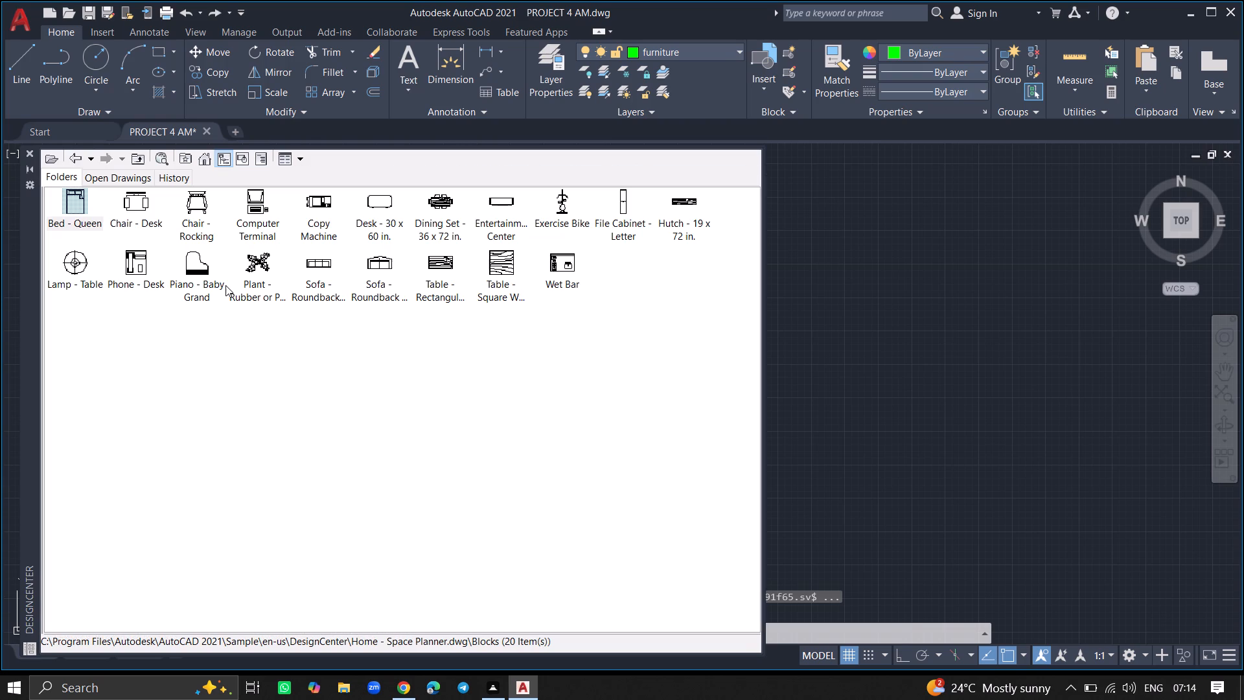
pyautogui.click(311, 265)
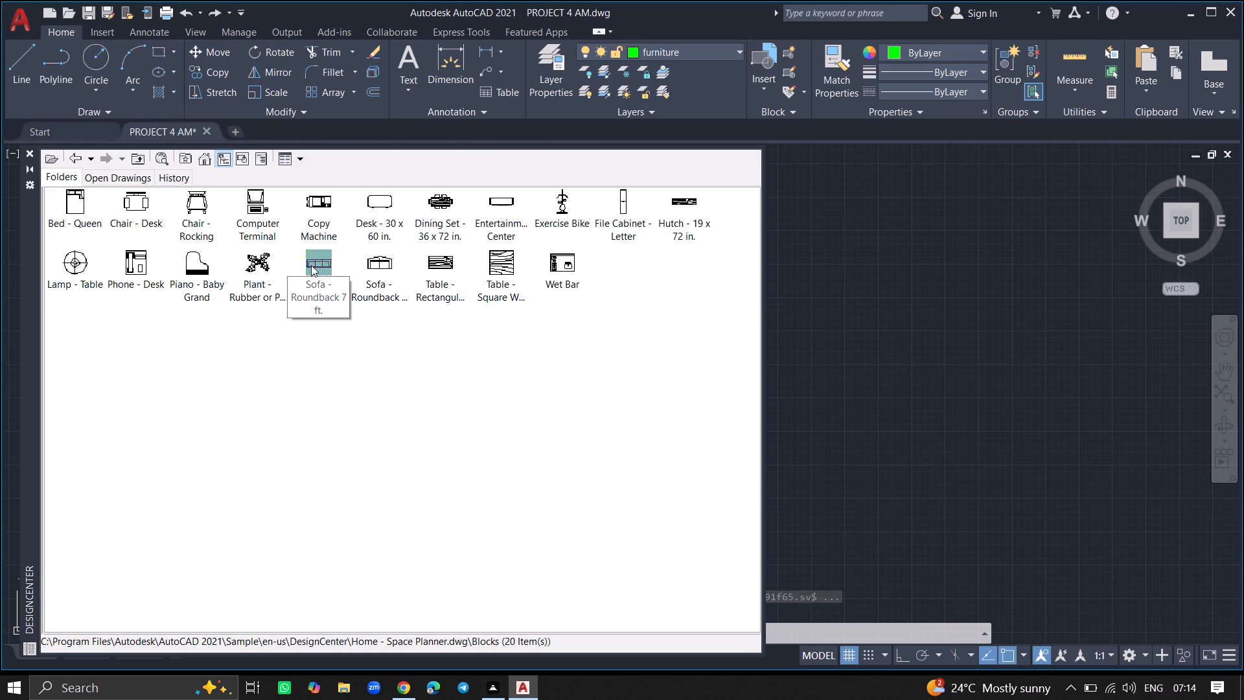
pyautogui.moveTo(311, 265); pyautogui.dragTo(925, 268)
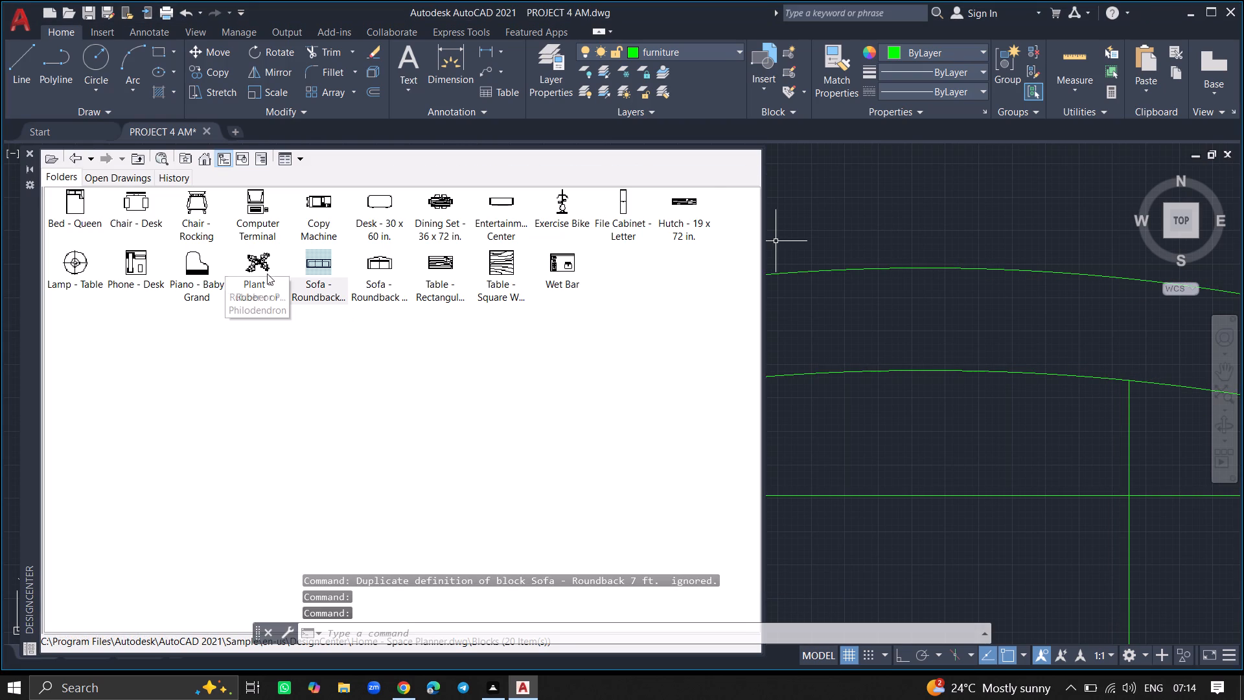
pyautogui.click(31, 152)
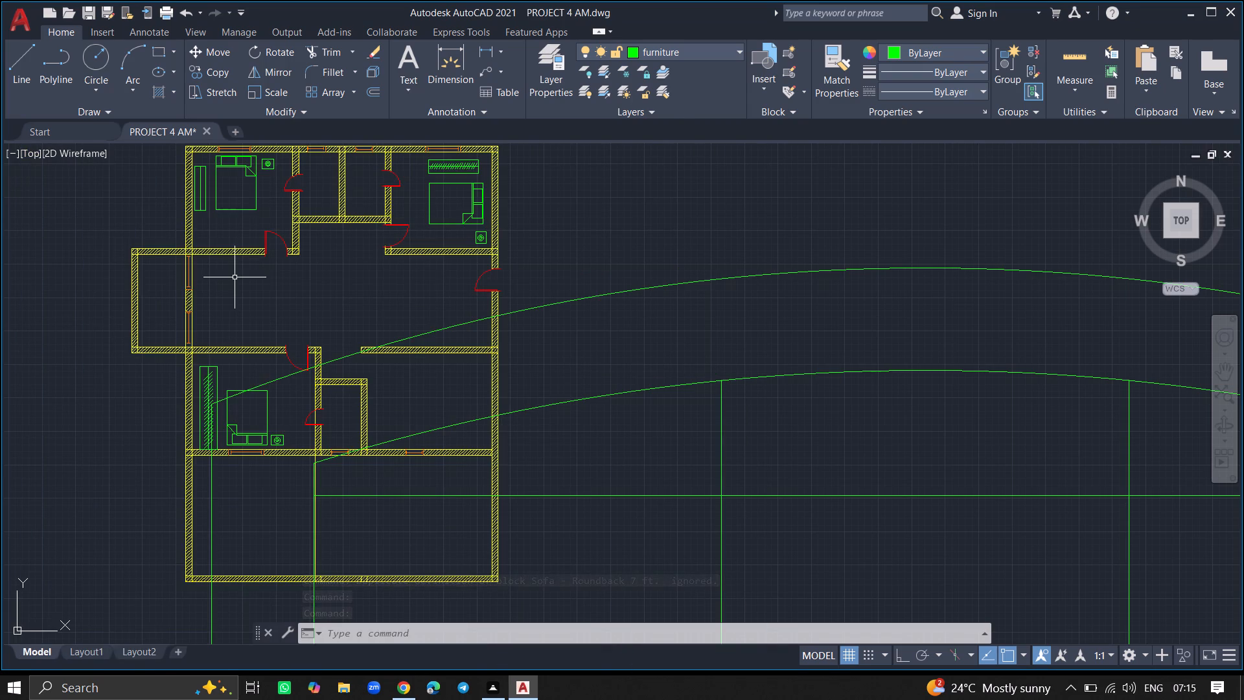
# Scale the oversized sofa down to furniture size about a point on its curved back in the central hall, near the lower wall.
pyautogui.click(415, 339)
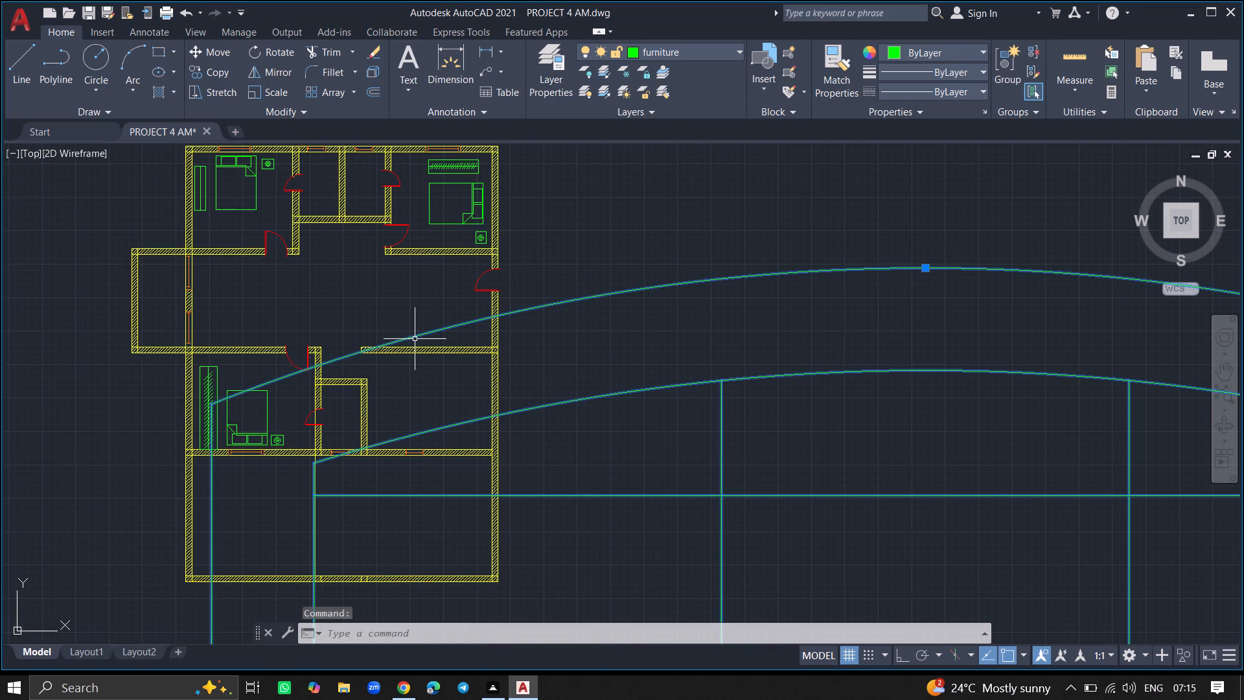
pyautogui.write('SC')
pyautogui.press('Return')
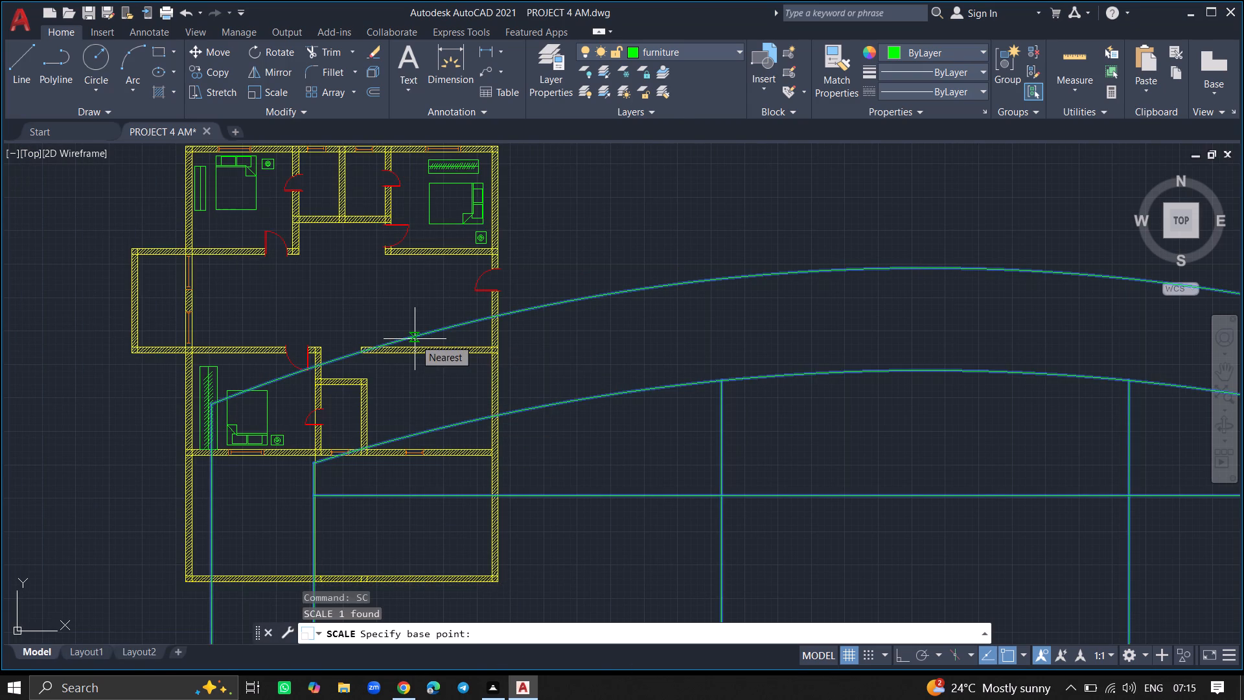
pyautogui.click(415, 339)
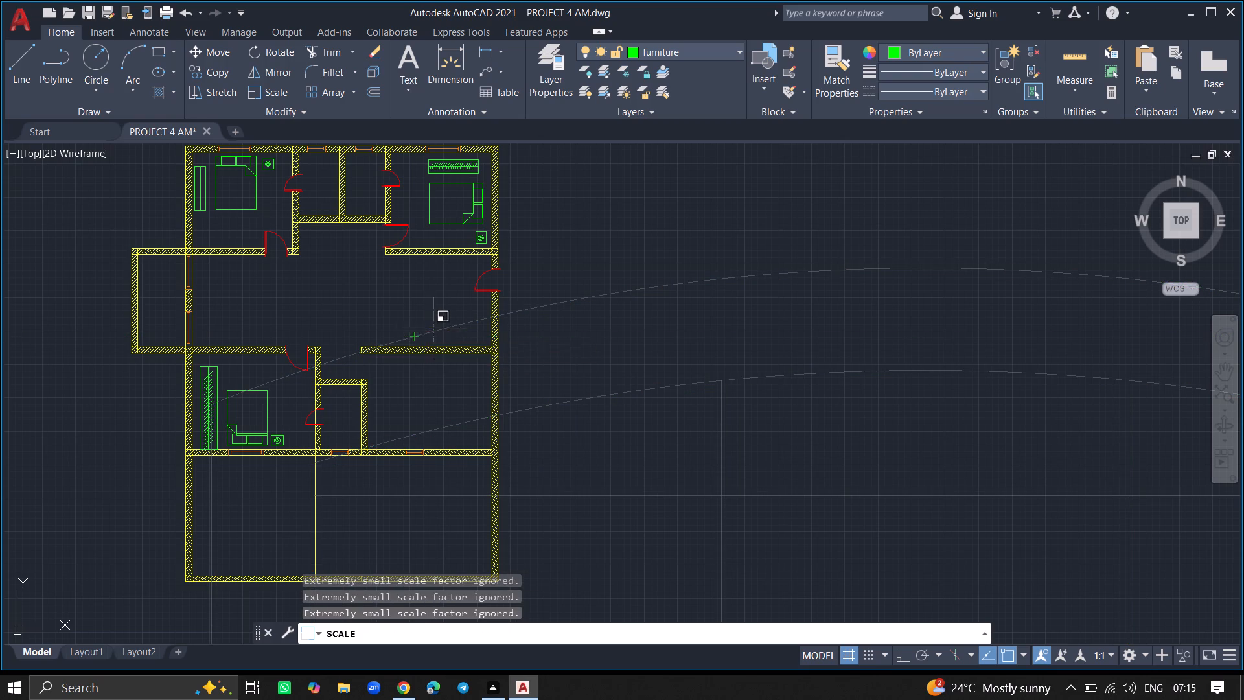
pyautogui.click(433, 325)
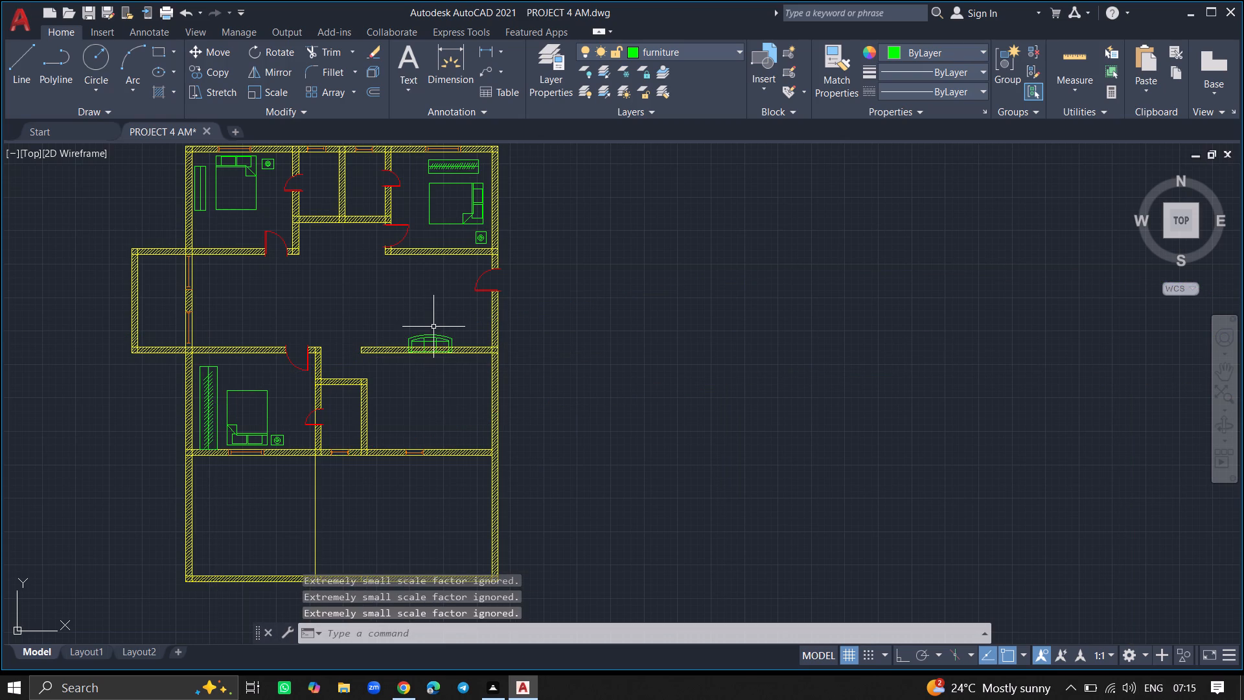
# Rotate the sofa 180° about its curved back so that its back faces the hall's lower wall.
pyautogui.click(430, 340)
pyautogui.write('RO')
pyautogui.press('Return')
pyautogui.click(430, 340)
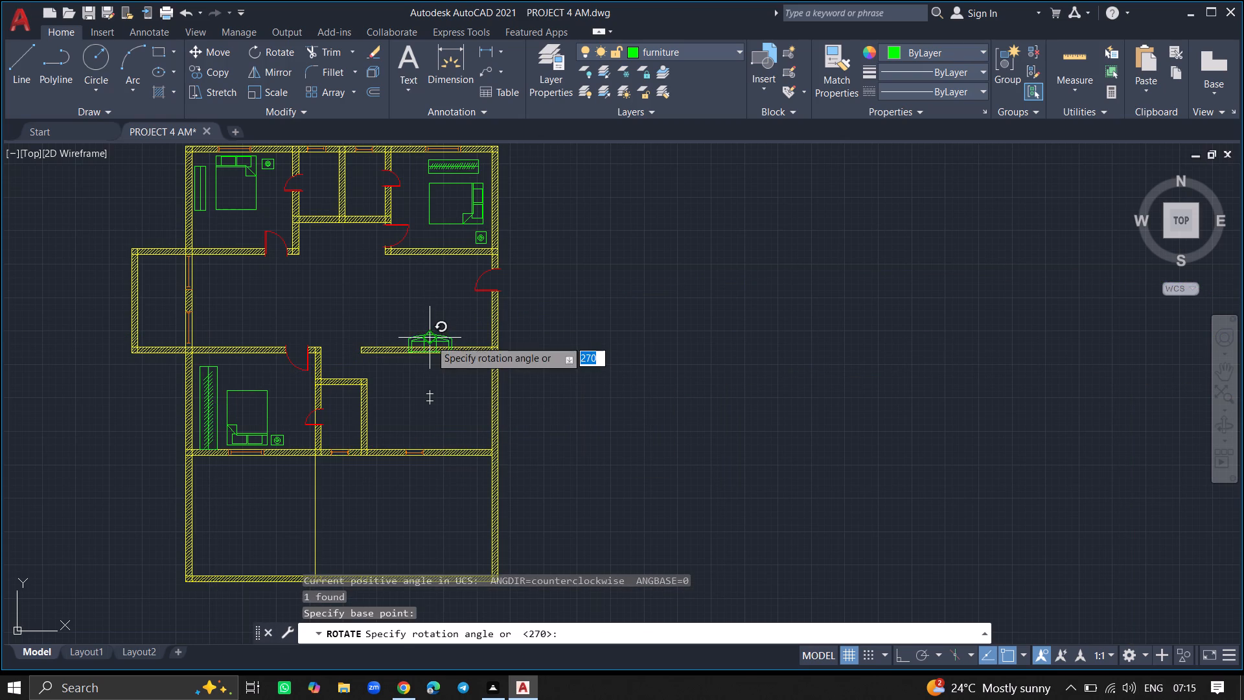
pyautogui.click(361, 332)
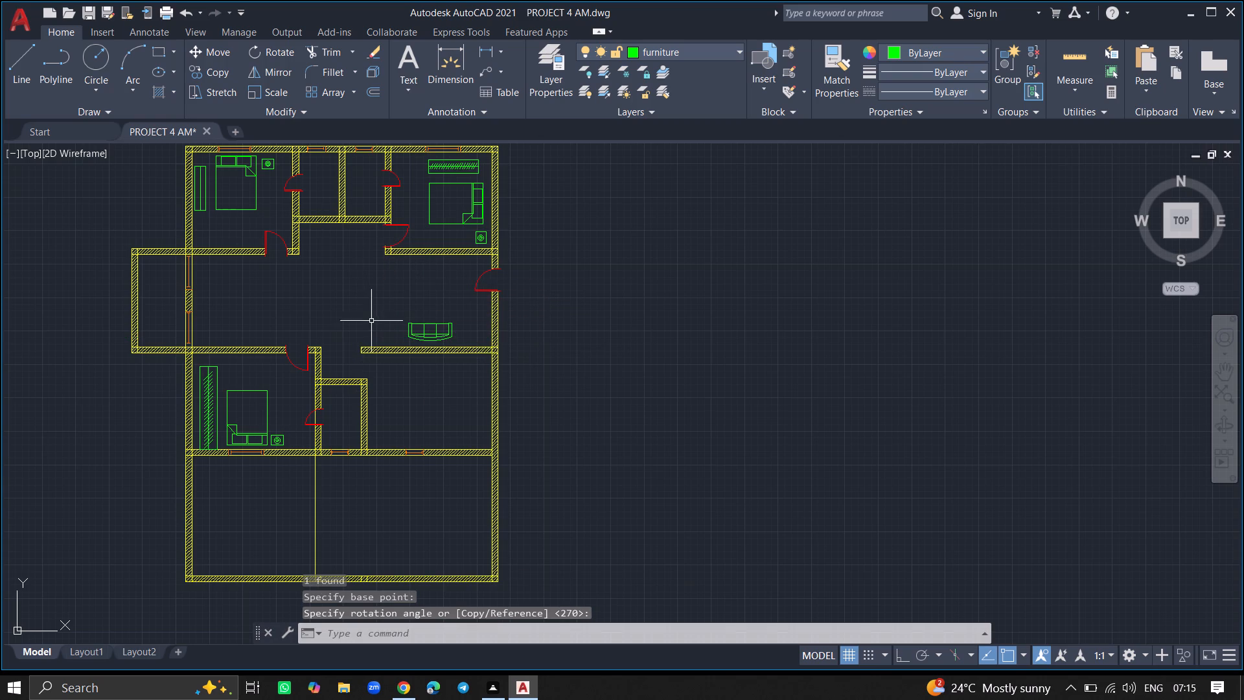
# Copy the sofa to three spots in the hall: one about 25' left near the window wall, one above that copy, and one above the original.
pyautogui.click(412, 325)
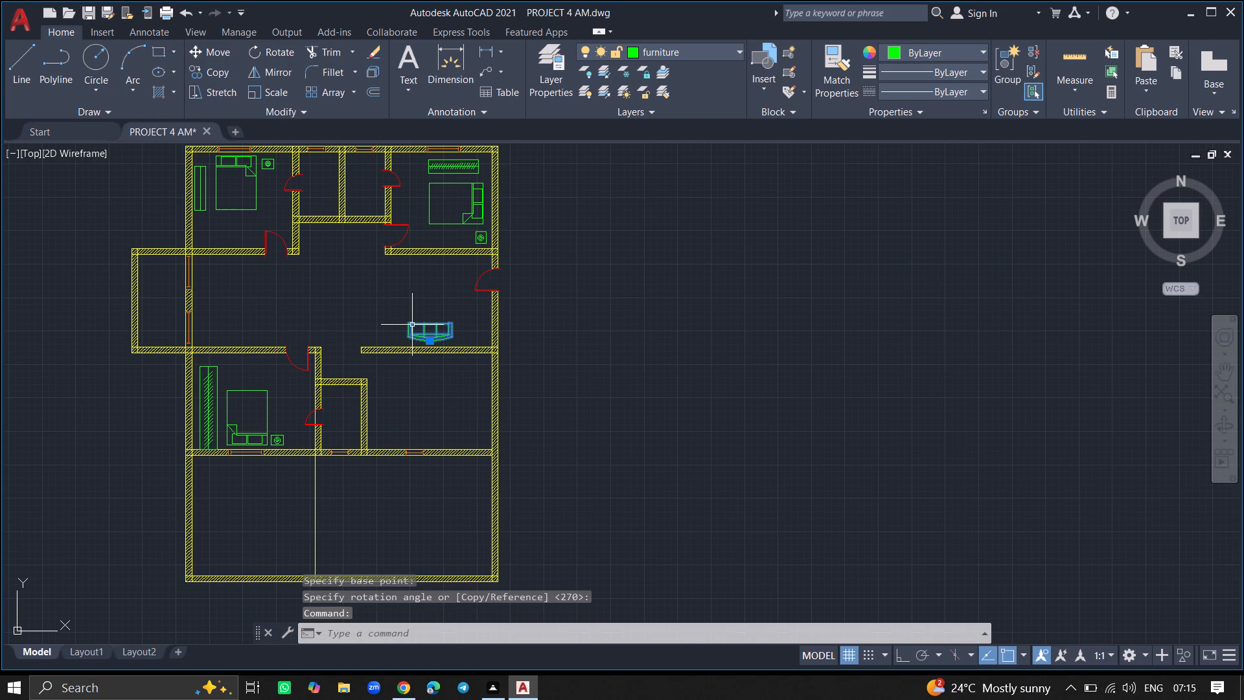
pyautogui.write('COPY')
pyautogui.press('Return')
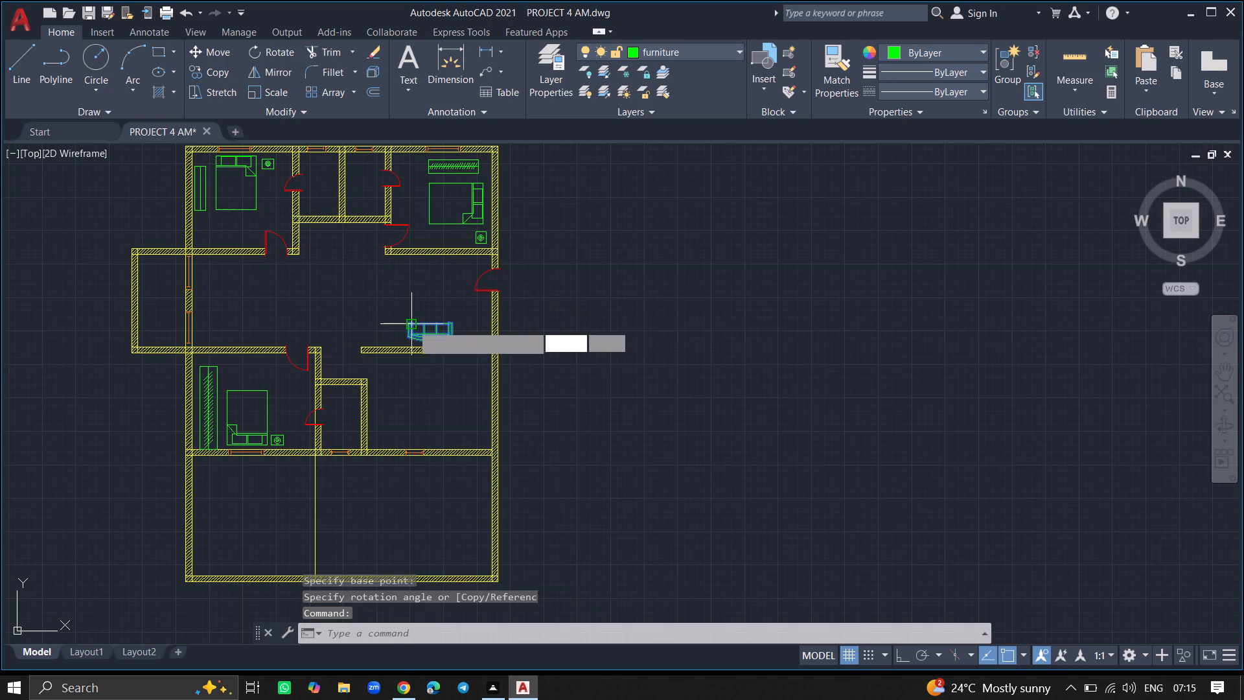
pyautogui.click(412, 325)
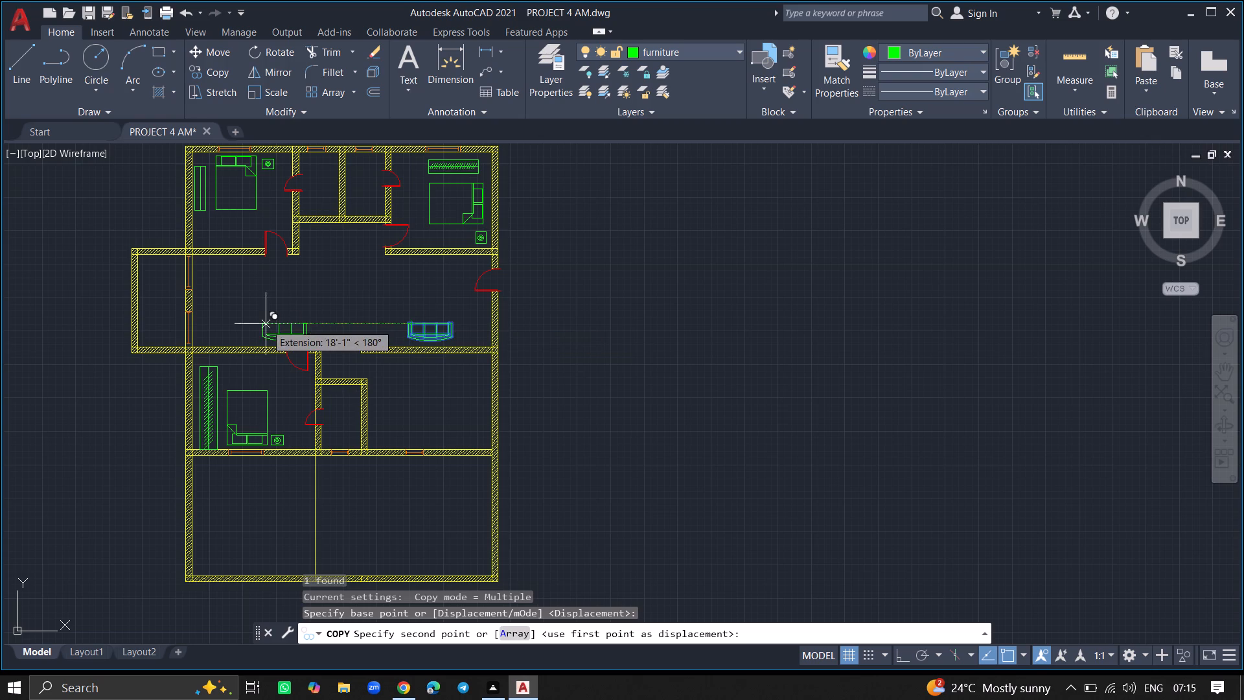
pyautogui.keyDown('ctrl'); pyautogui.scroll(3, 214, 321); pyautogui.keyUp('ctrl')
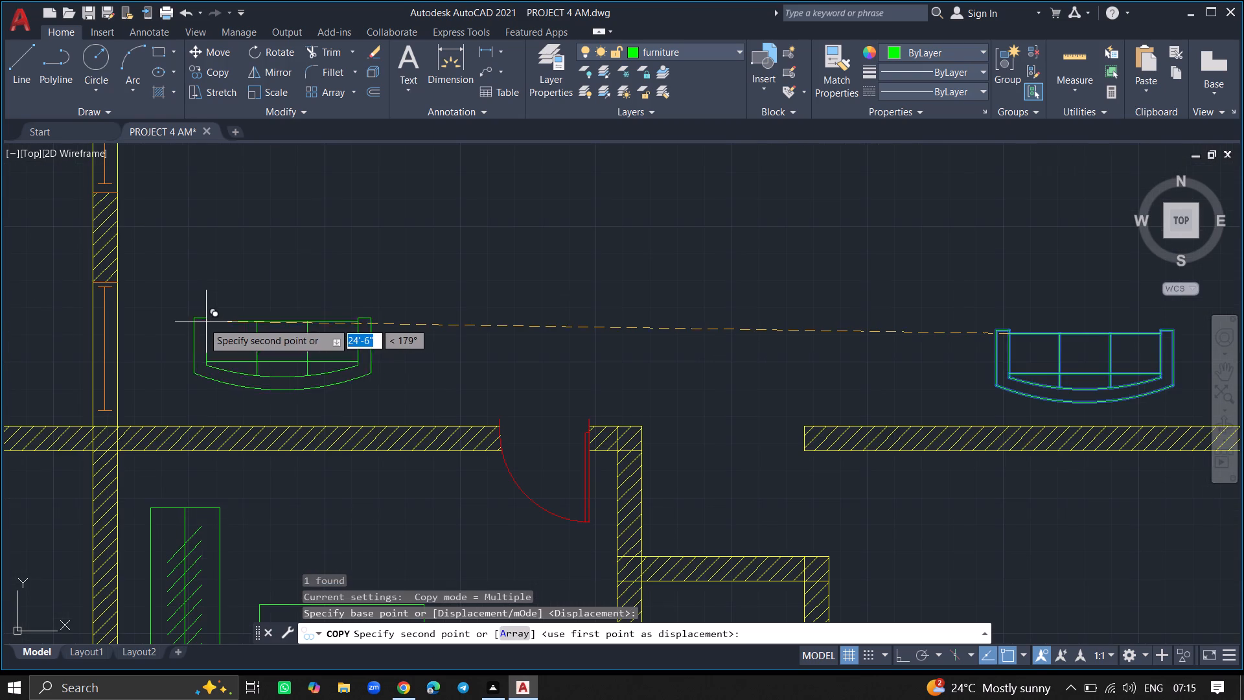
pyautogui.click(194, 326)
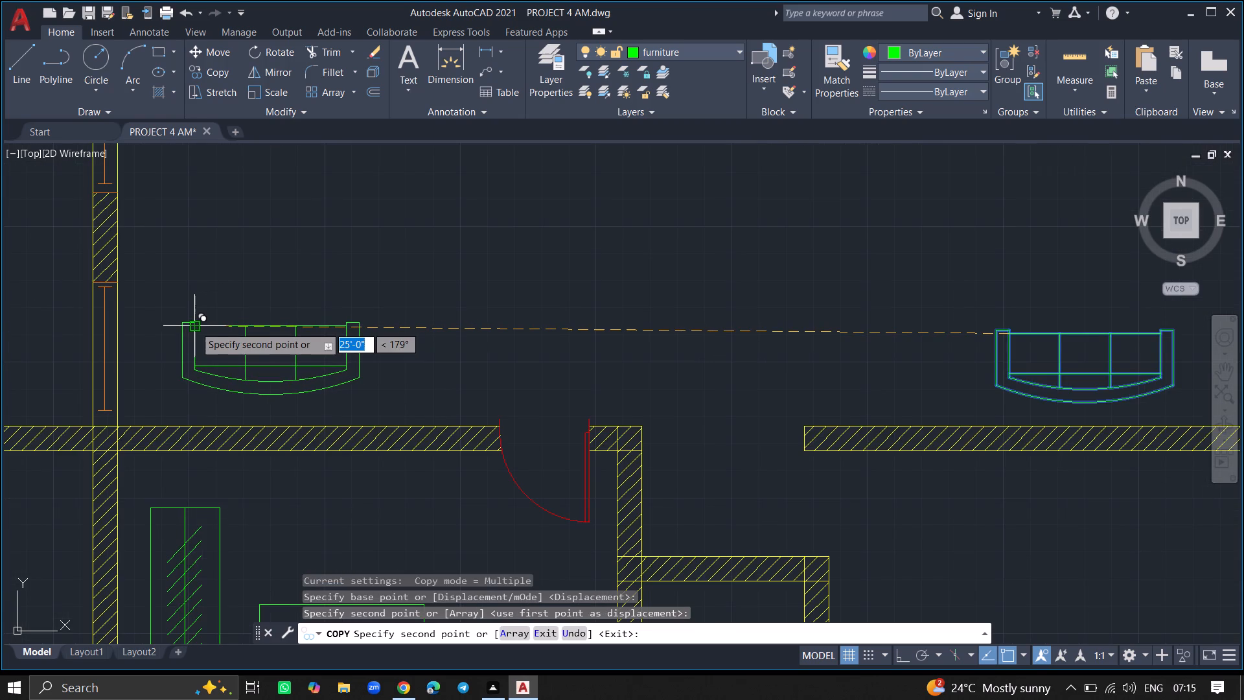
pyautogui.keyDown('ctrl'); pyautogui.scroll(-2, 211, 231); pyautogui.keyUp('ctrl')
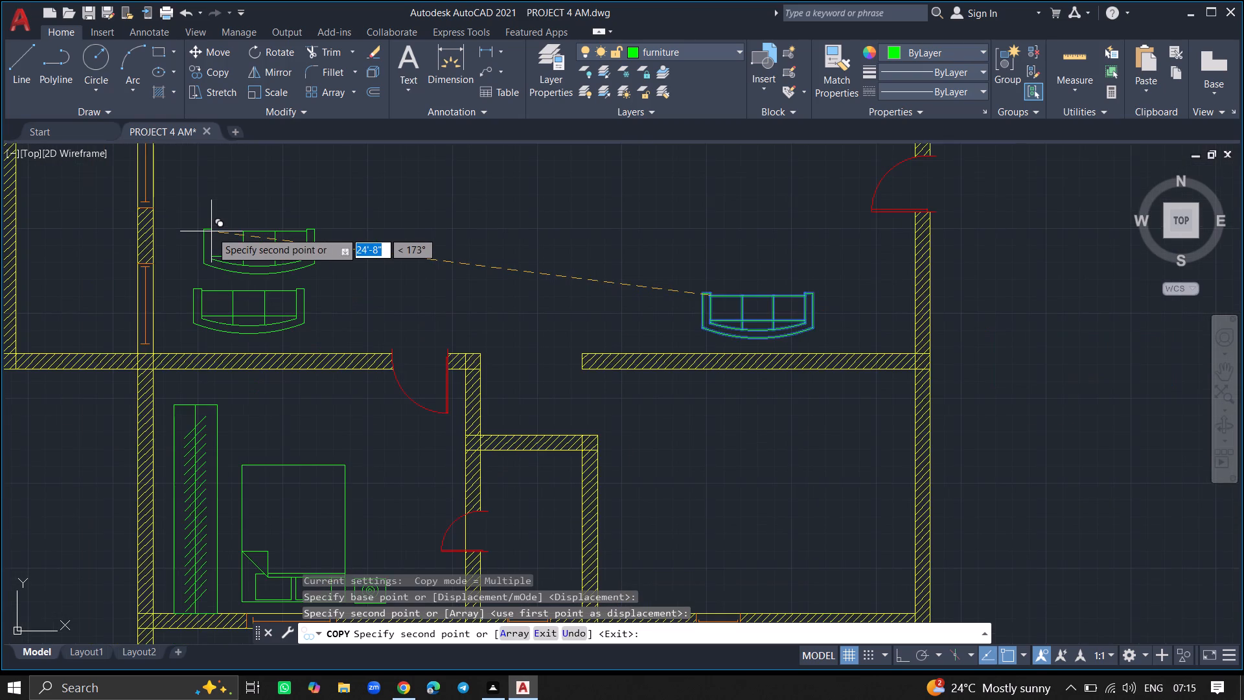
pyautogui.click(205, 222)
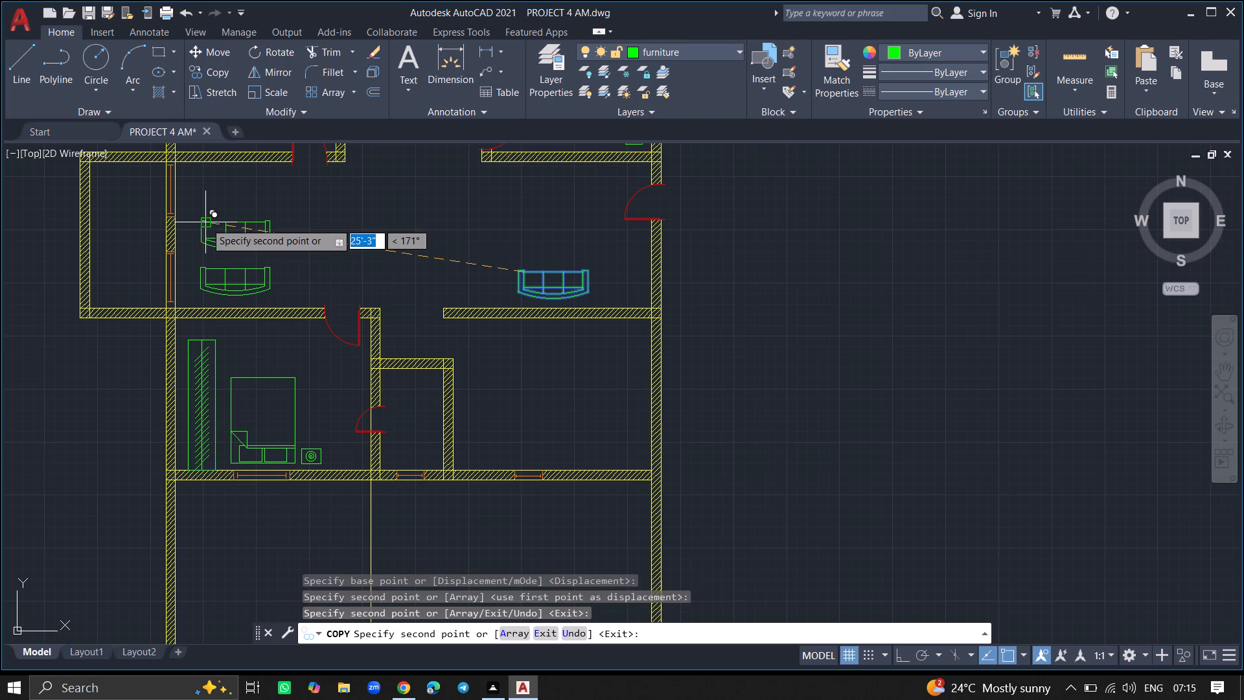
pyautogui.click(531, 223)
pyautogui.press('Return')
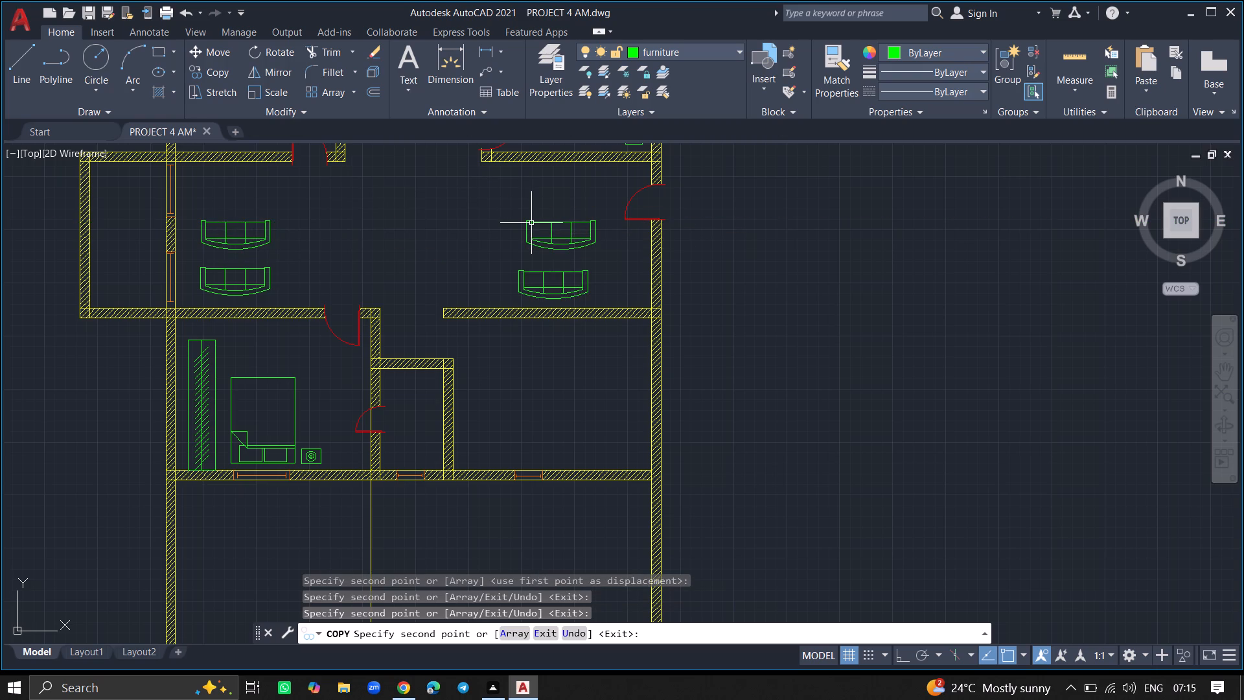
# Move the lower sofa at the hall's left end slightly to the right, away from the window wall.
pyautogui.click(257, 270)
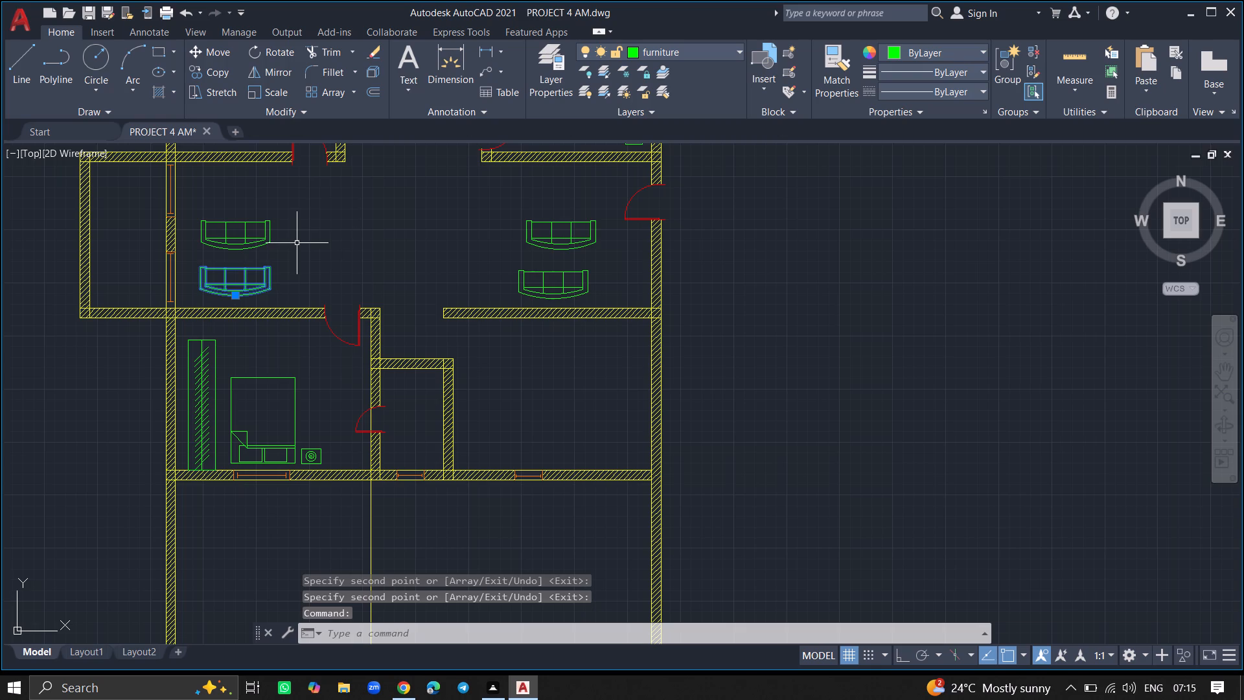
pyautogui.press('Escape')
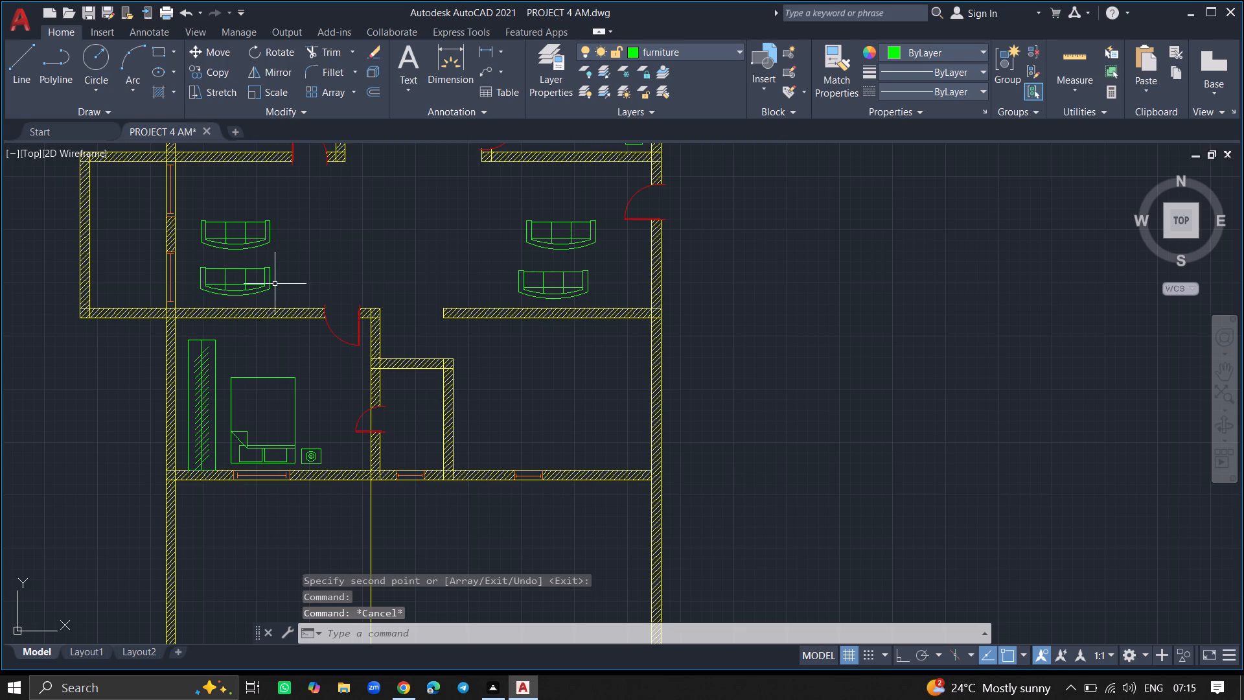
pyautogui.click(269, 283)
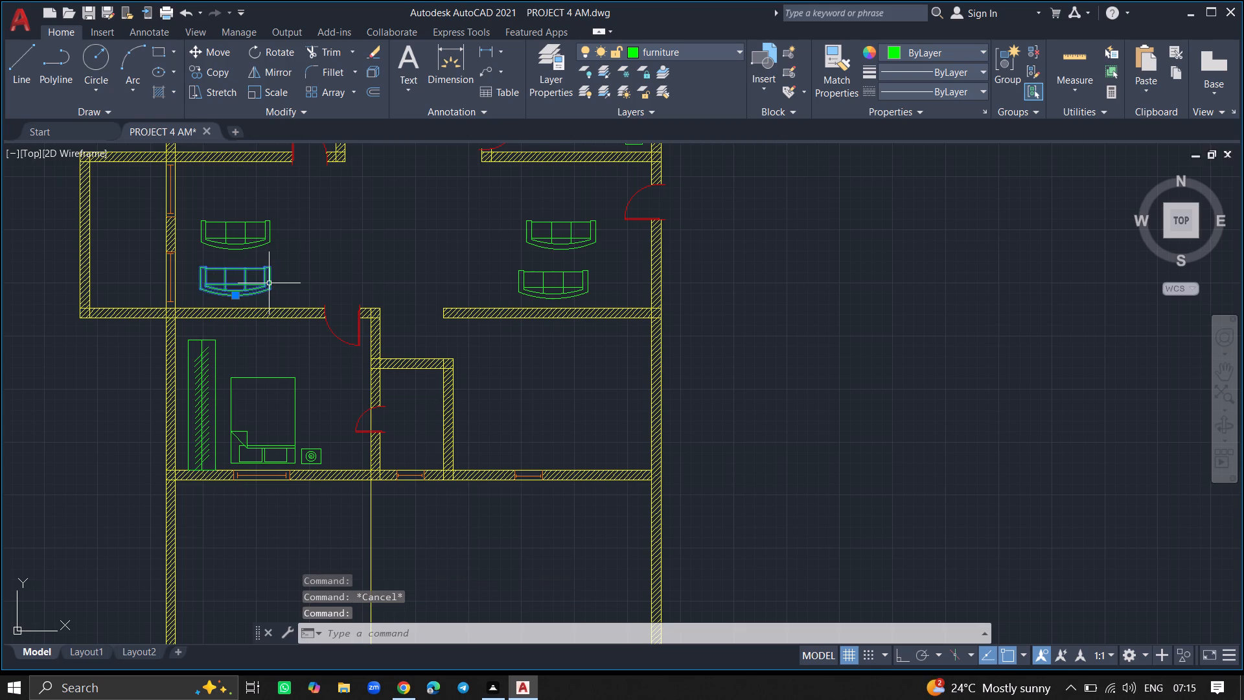
pyautogui.write('MOV')
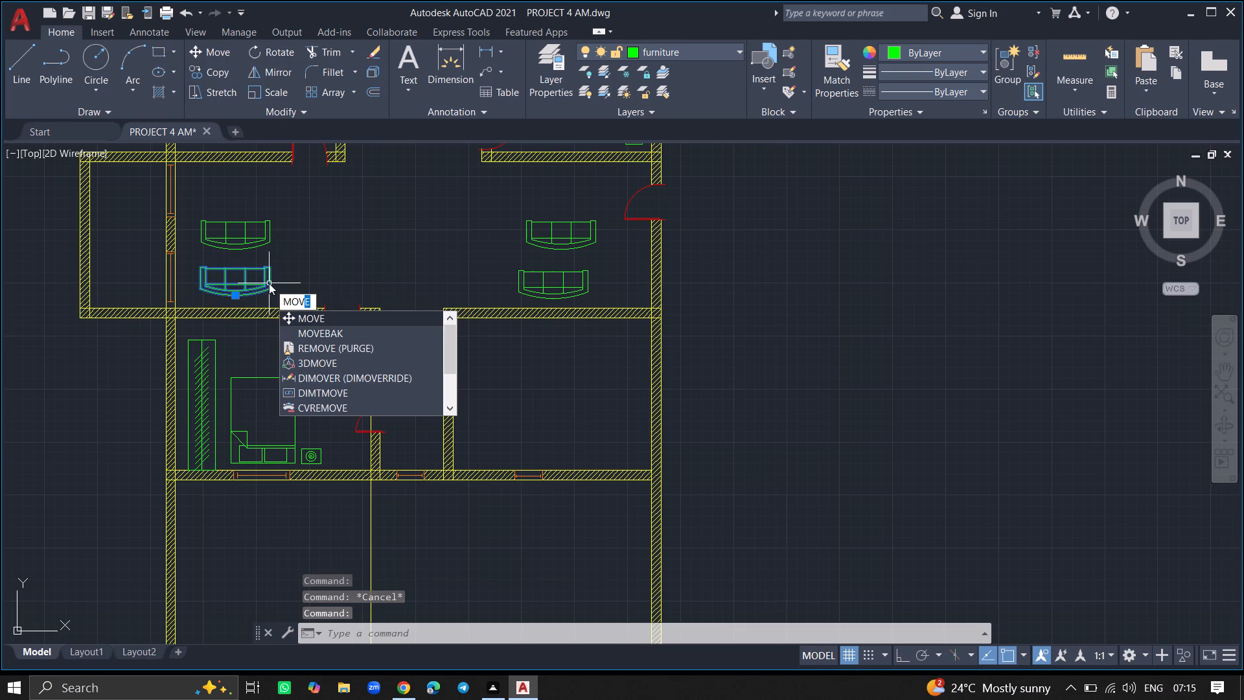
pyautogui.press('e')
pyautogui.press('Return')
pyautogui.click(269, 283)
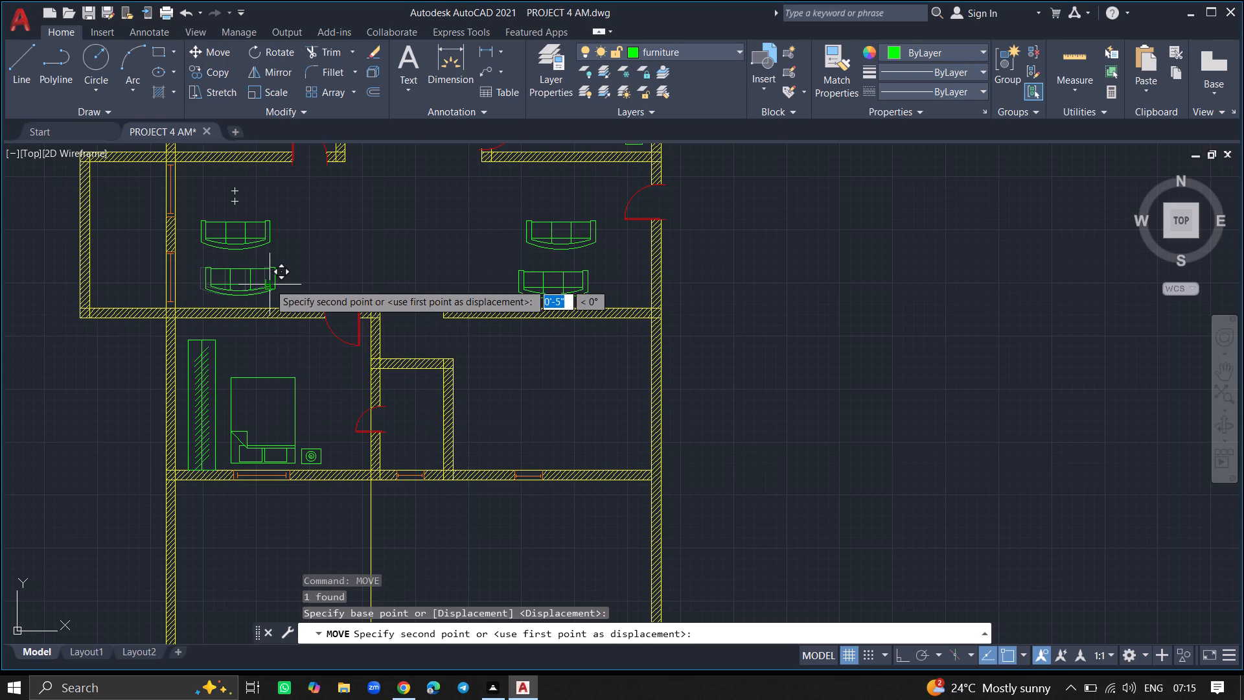
pyautogui.click(292, 284)
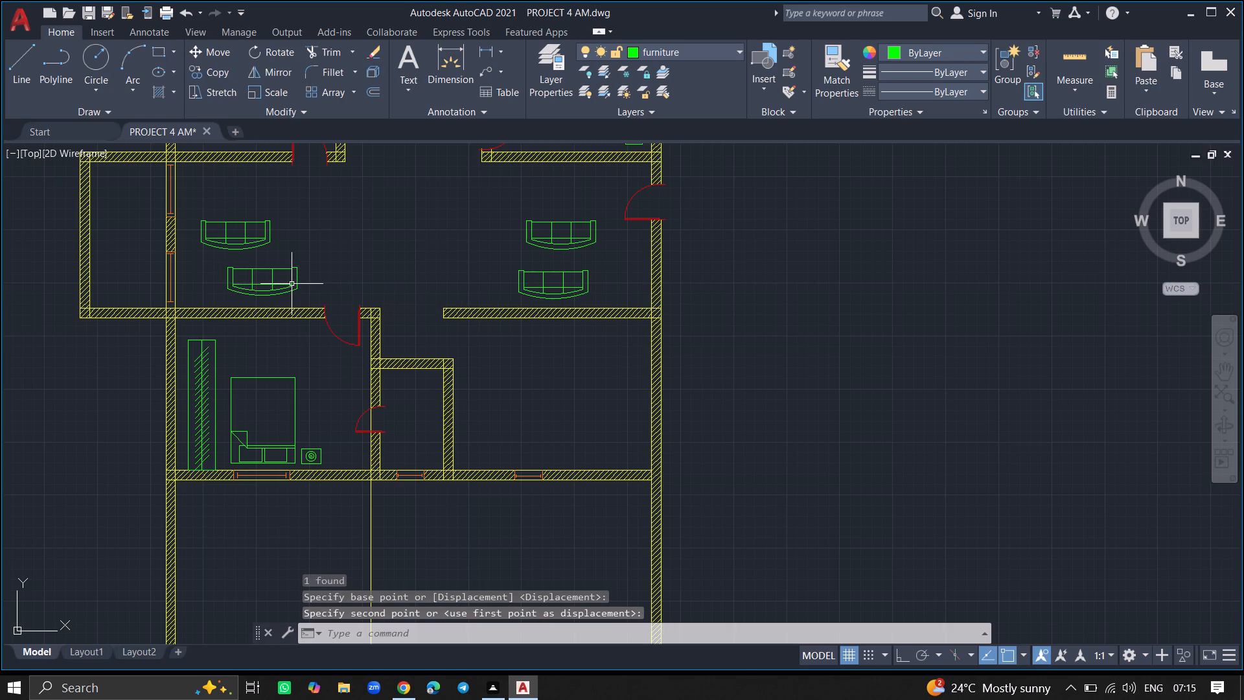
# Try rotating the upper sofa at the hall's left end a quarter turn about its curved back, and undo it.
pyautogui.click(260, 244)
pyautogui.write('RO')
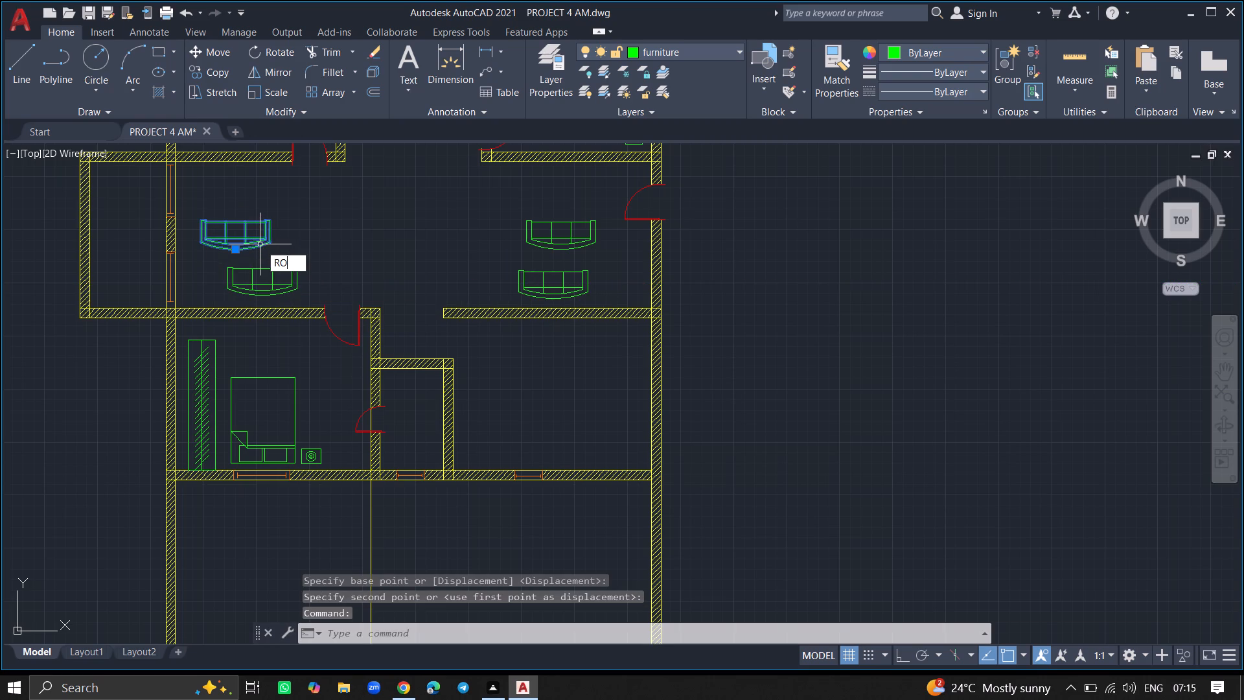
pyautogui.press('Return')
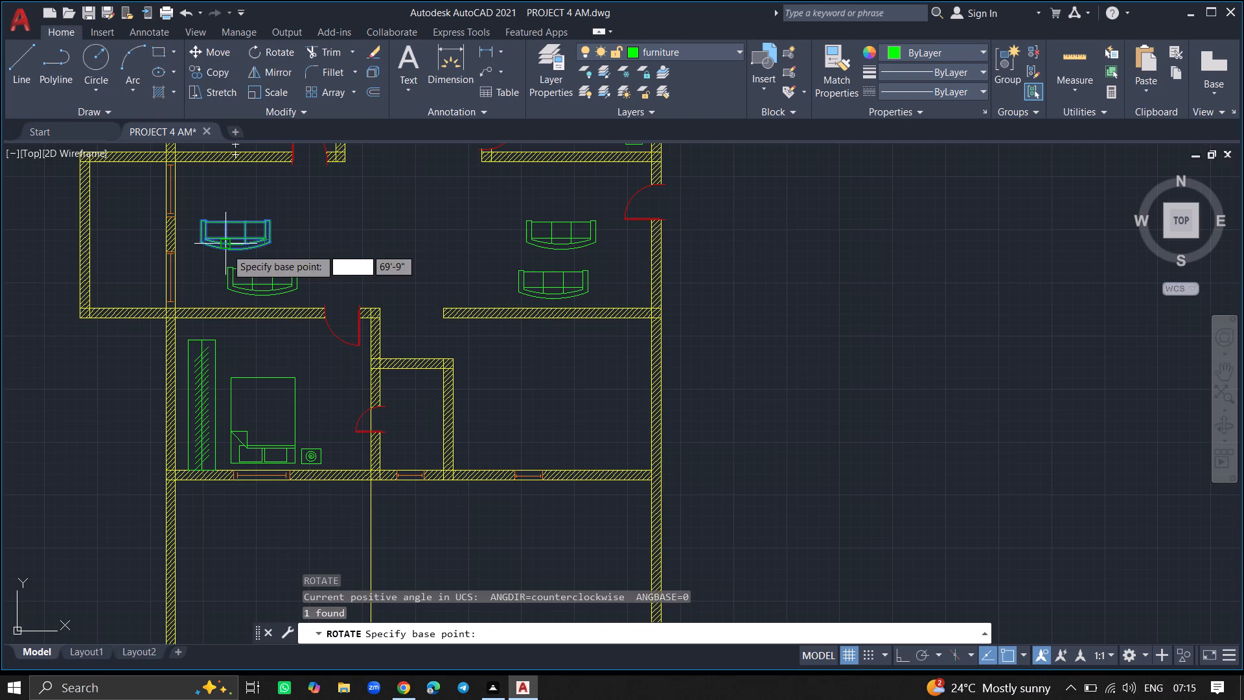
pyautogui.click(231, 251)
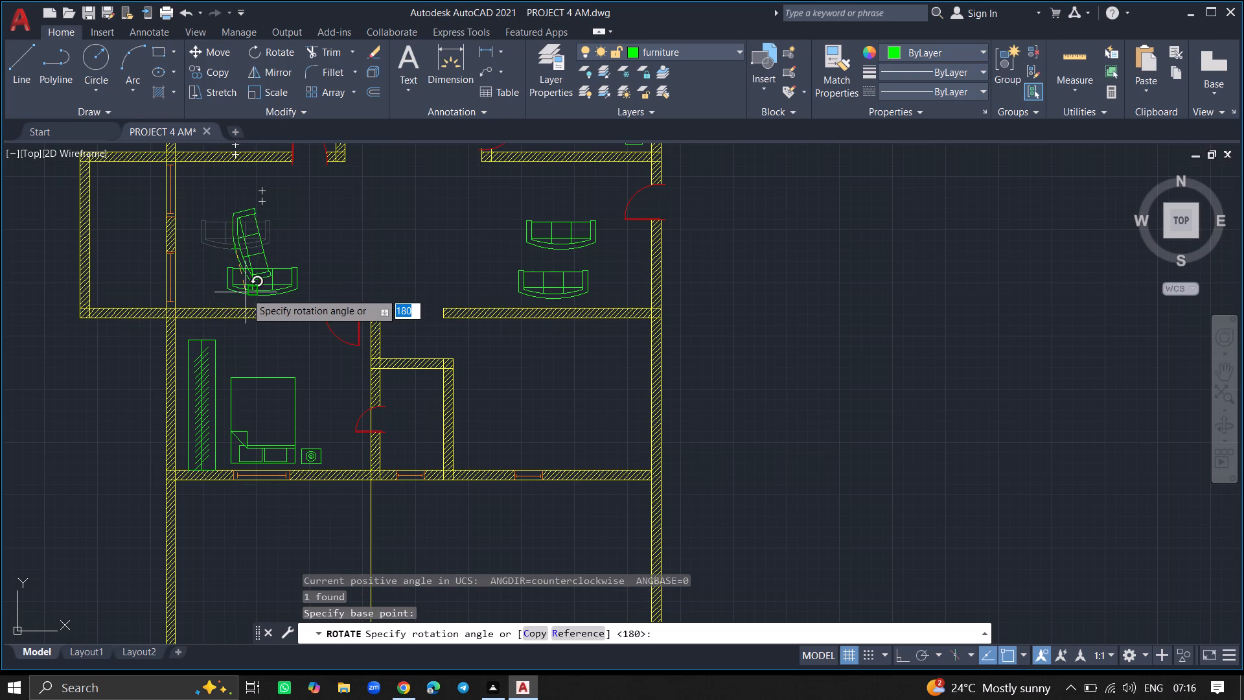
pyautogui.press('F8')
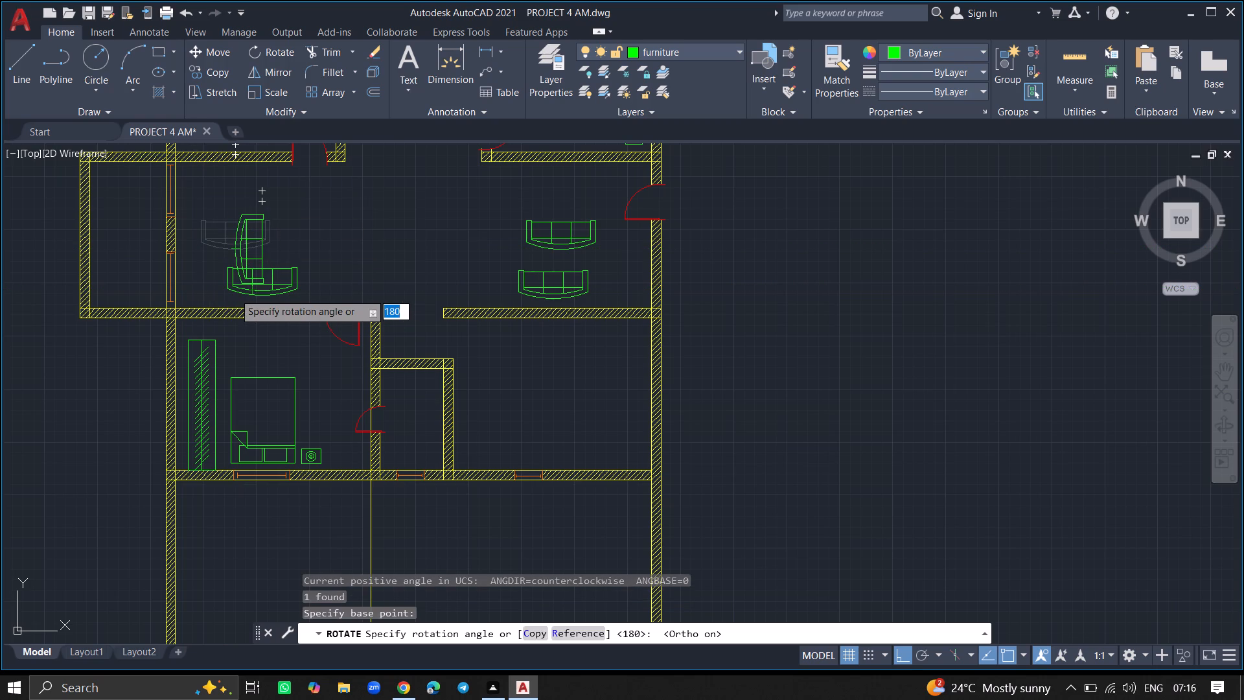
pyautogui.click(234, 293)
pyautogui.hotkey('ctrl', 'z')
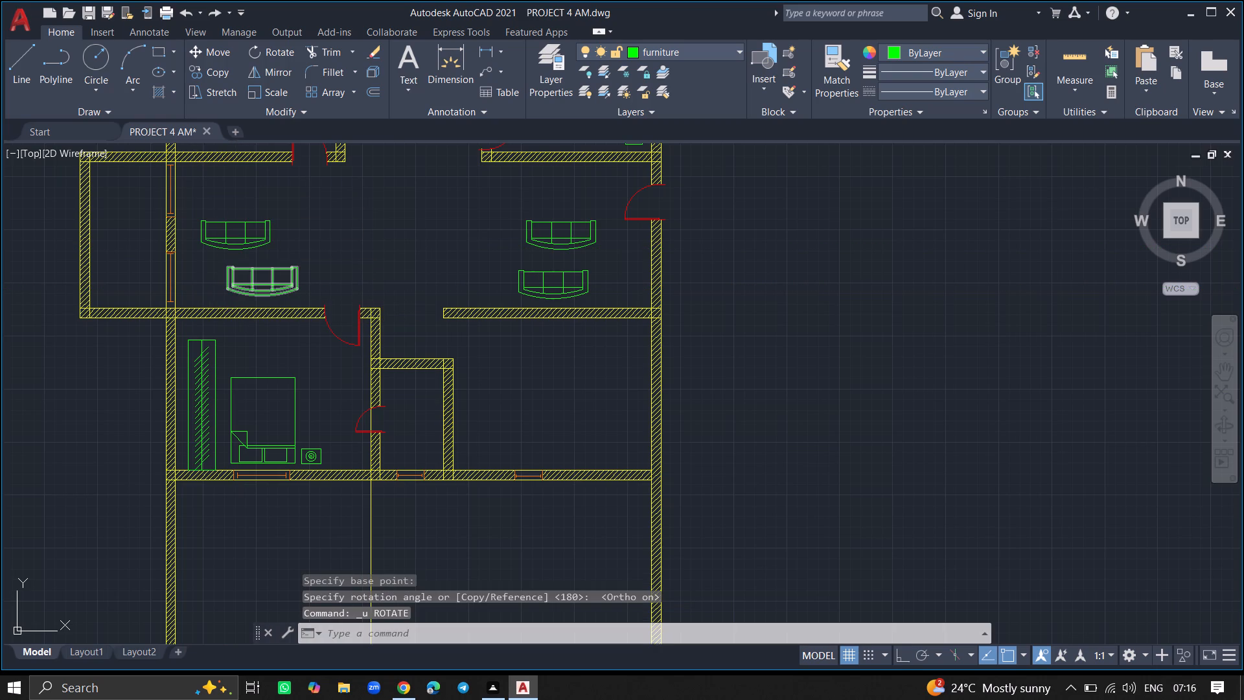
# Rotate the upper sofa at the hall's left end 270° about its curved back so that its back faces the window wall.
pyautogui.click(230, 239)
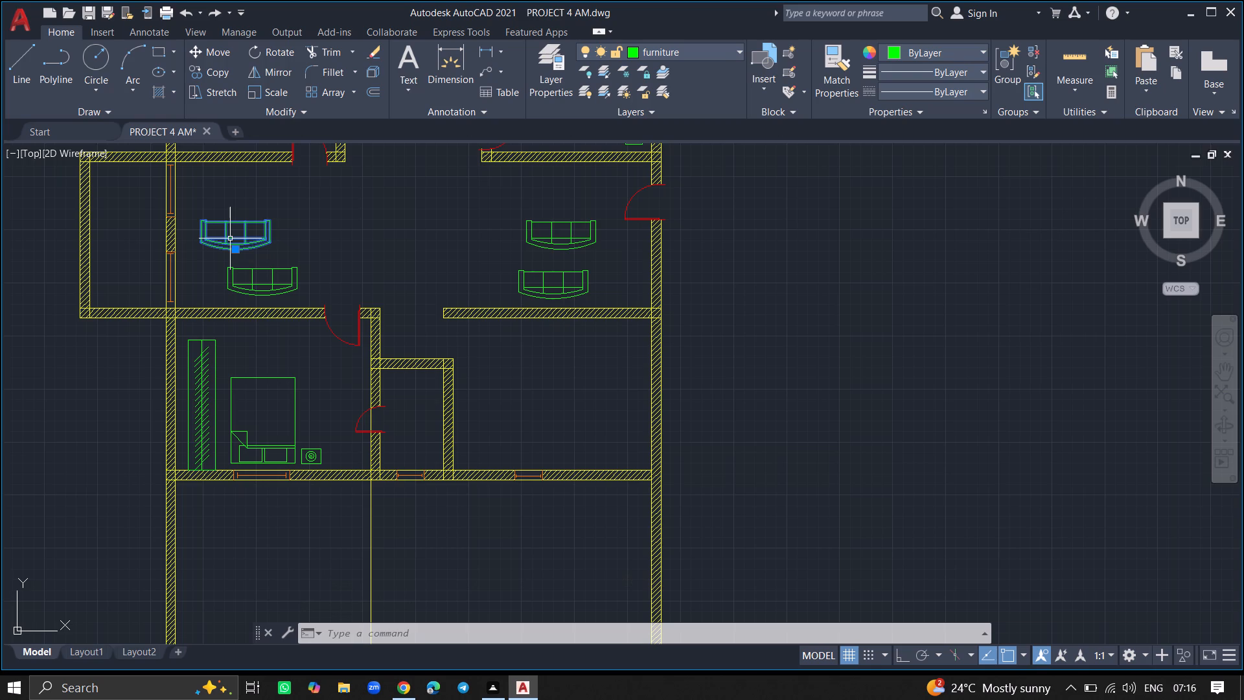
pyautogui.write('RO')
pyautogui.press('Return')
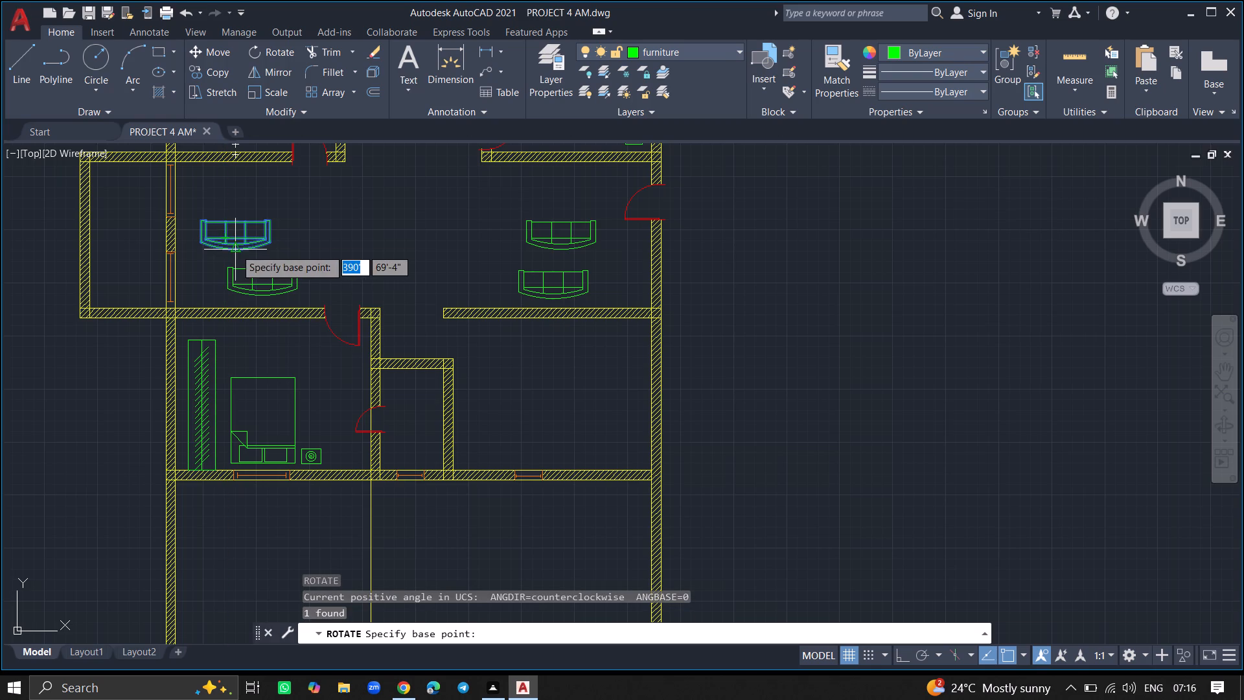
pyautogui.click(235, 249)
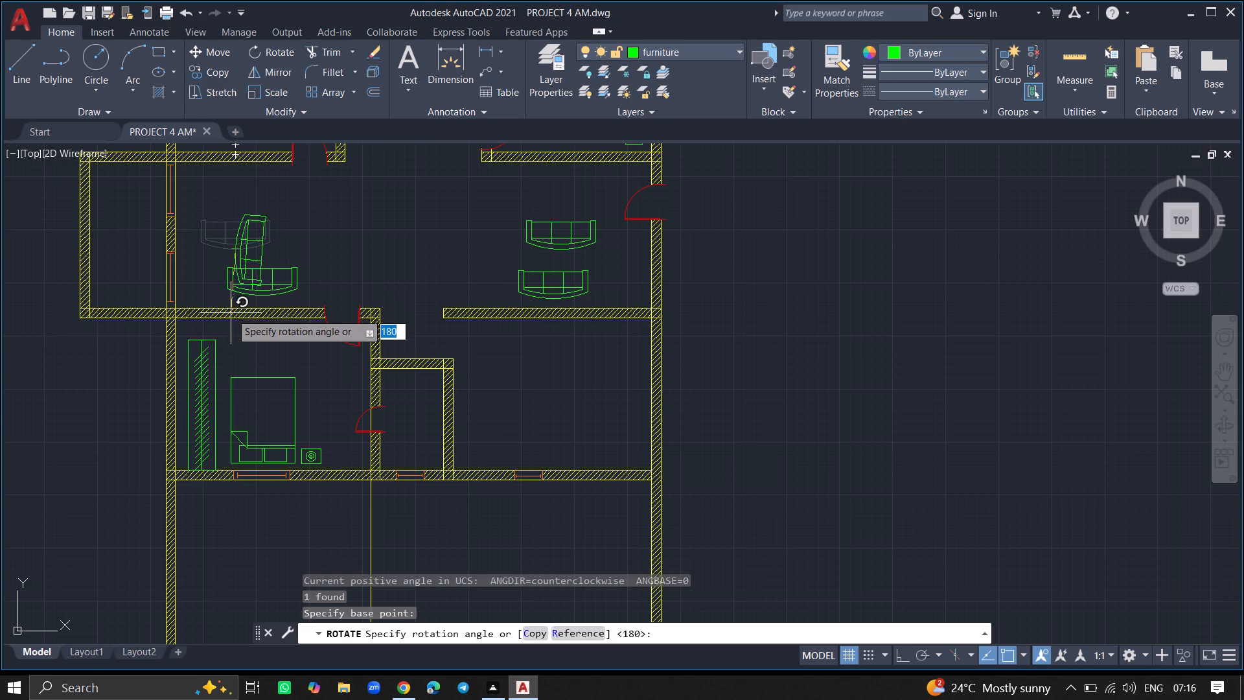
pyautogui.press('F8')
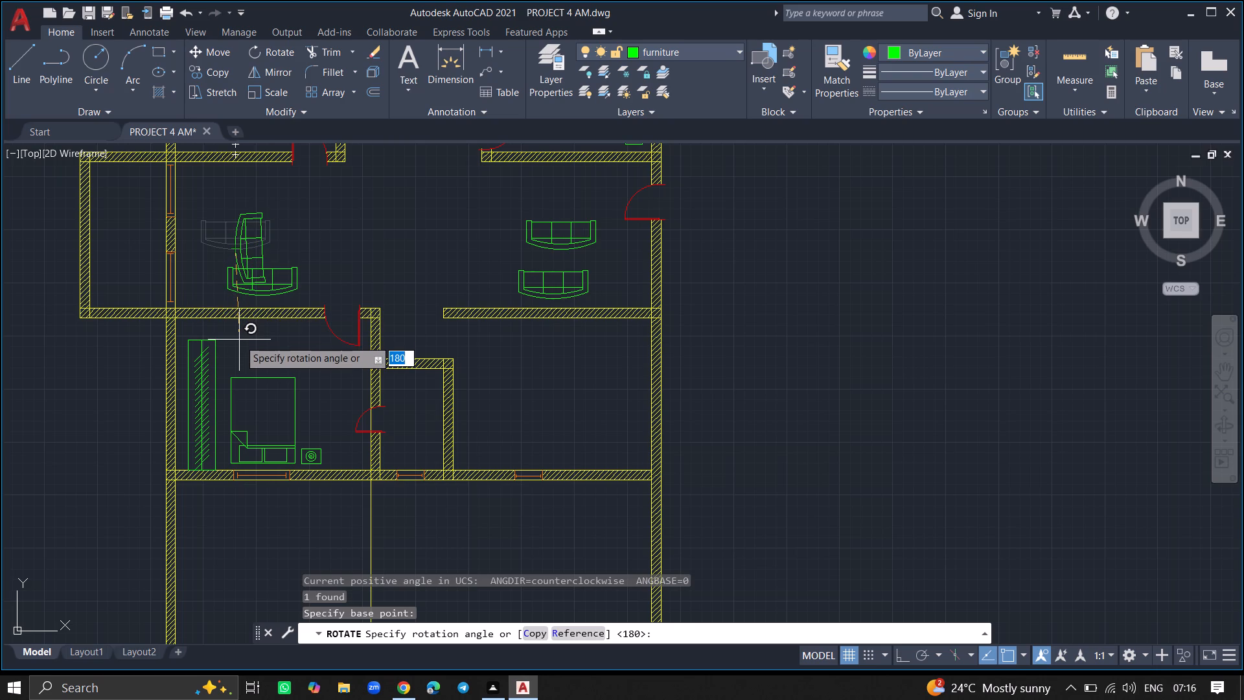
pyautogui.click(239, 340)
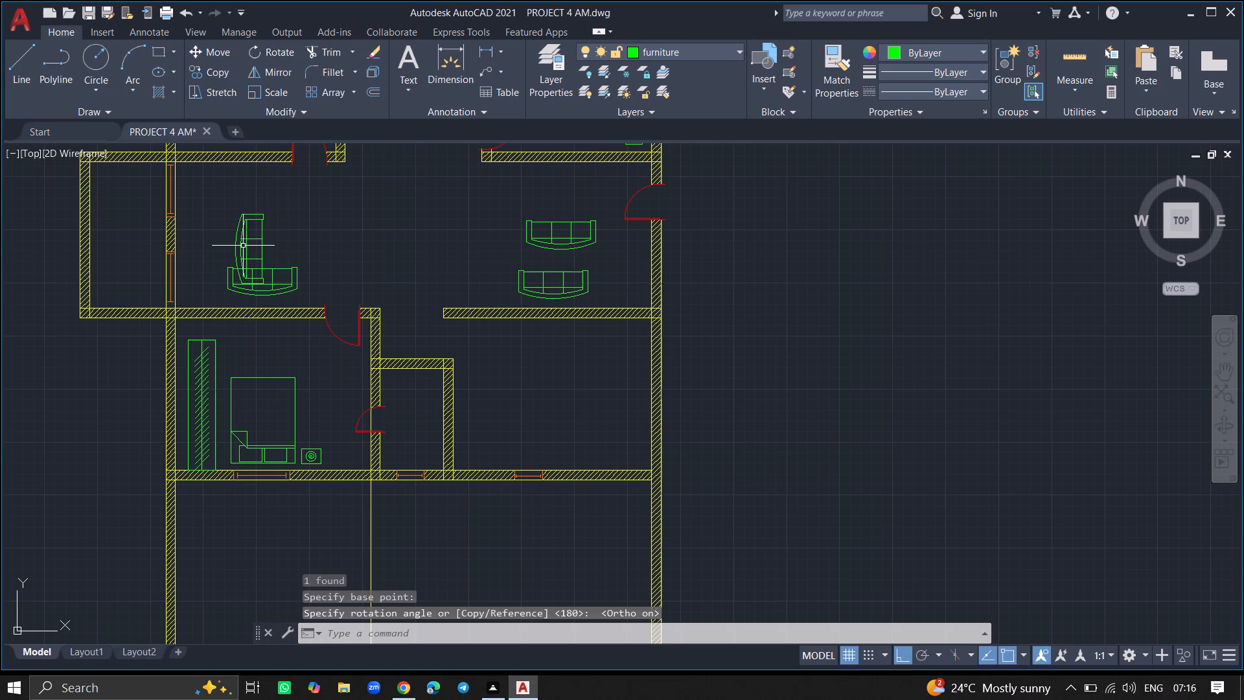
# Move the rotated sofa about 4'-3" left and slightly up so it stands against the window wall, clear of the lower sofa.
pyautogui.click(241, 246)
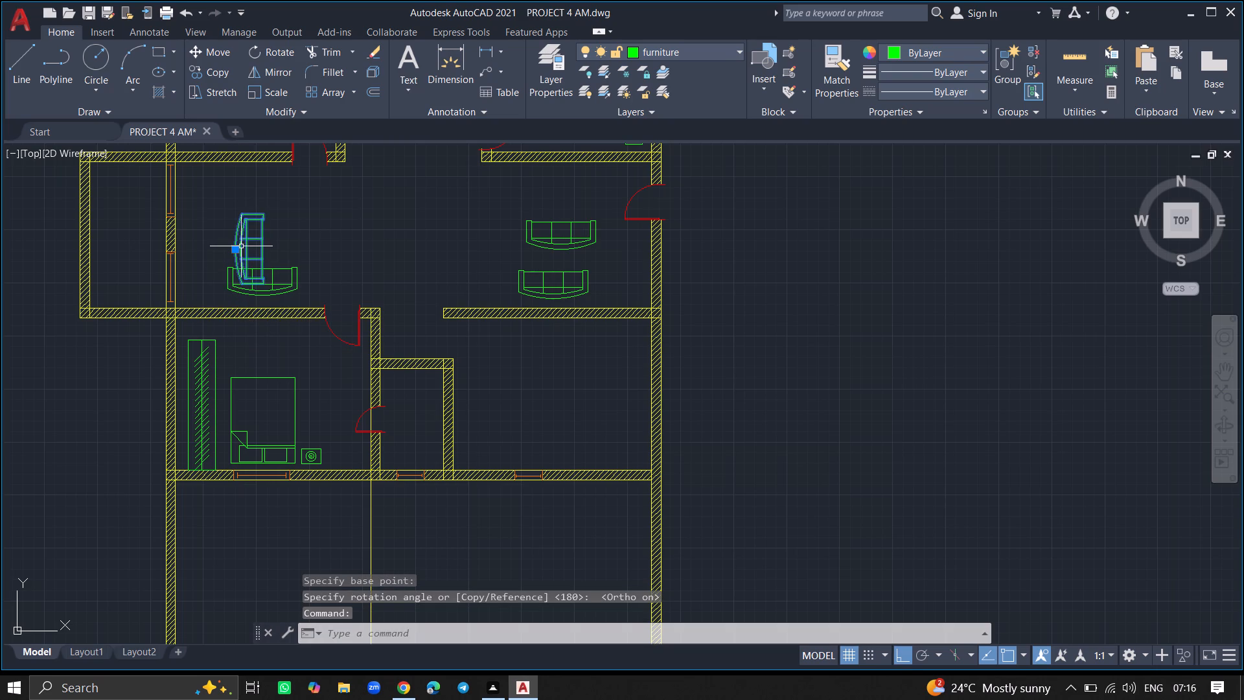
pyautogui.write('MOVE')
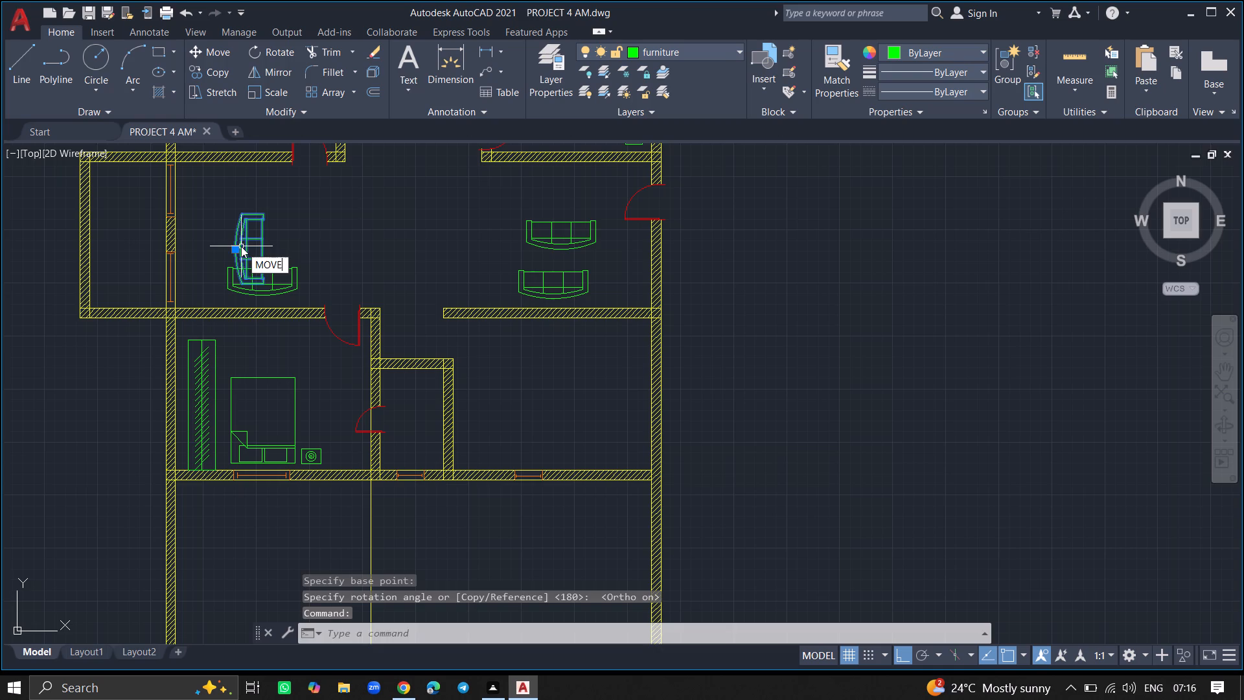
pyautogui.press('Return')
pyautogui.click(241, 246)
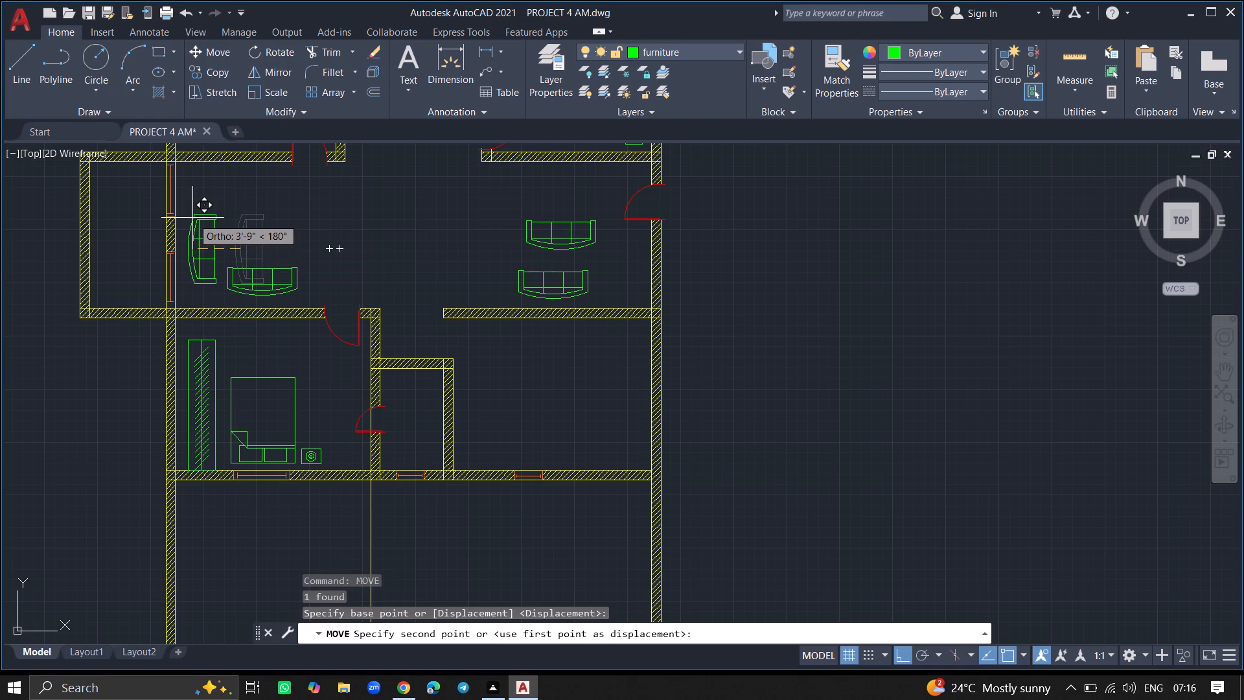
pyautogui.press('F8')
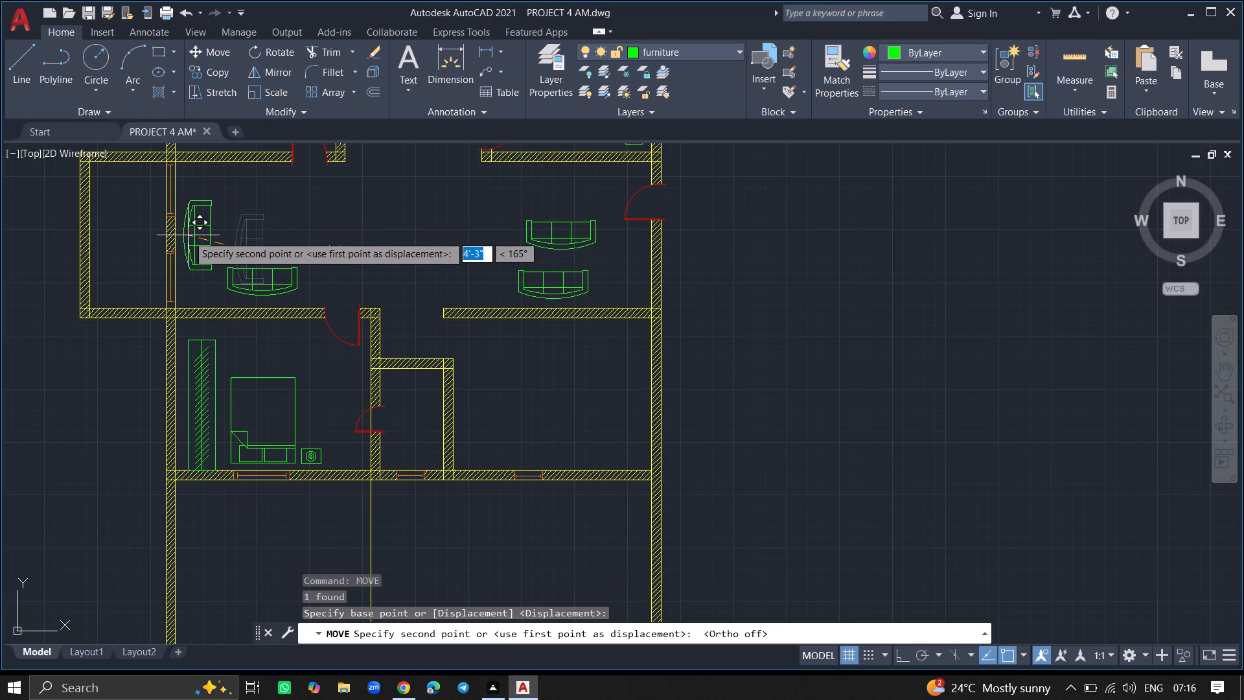
pyautogui.click(188, 235)
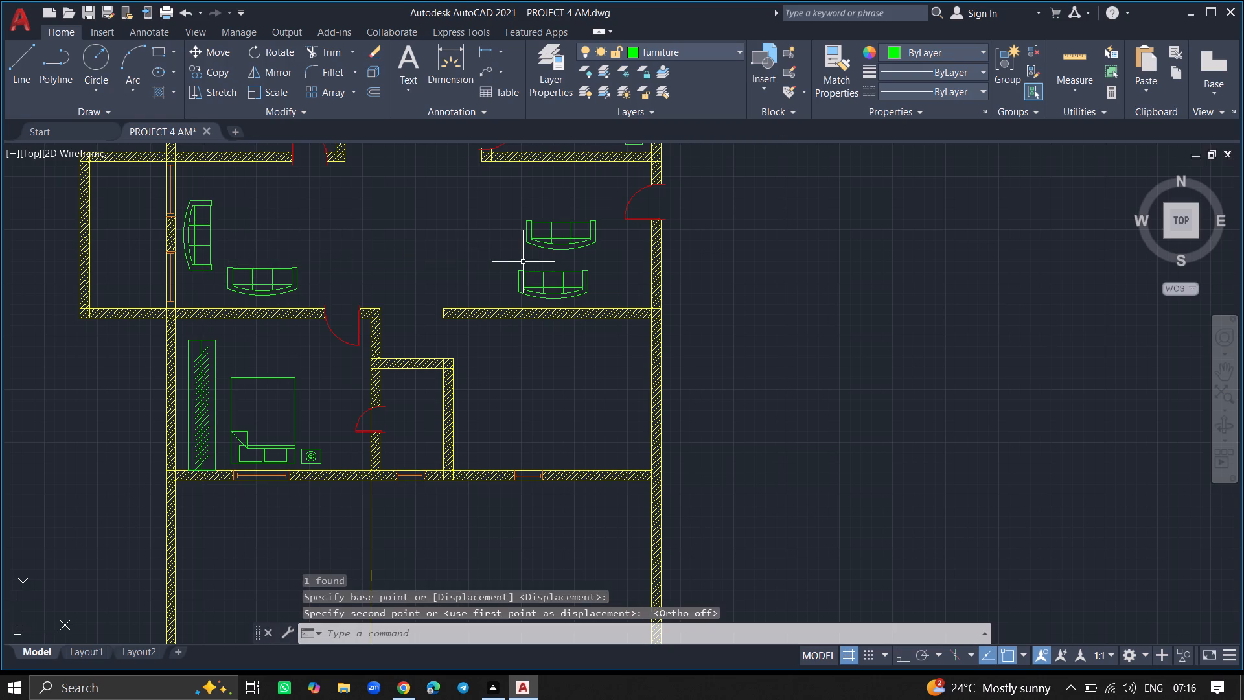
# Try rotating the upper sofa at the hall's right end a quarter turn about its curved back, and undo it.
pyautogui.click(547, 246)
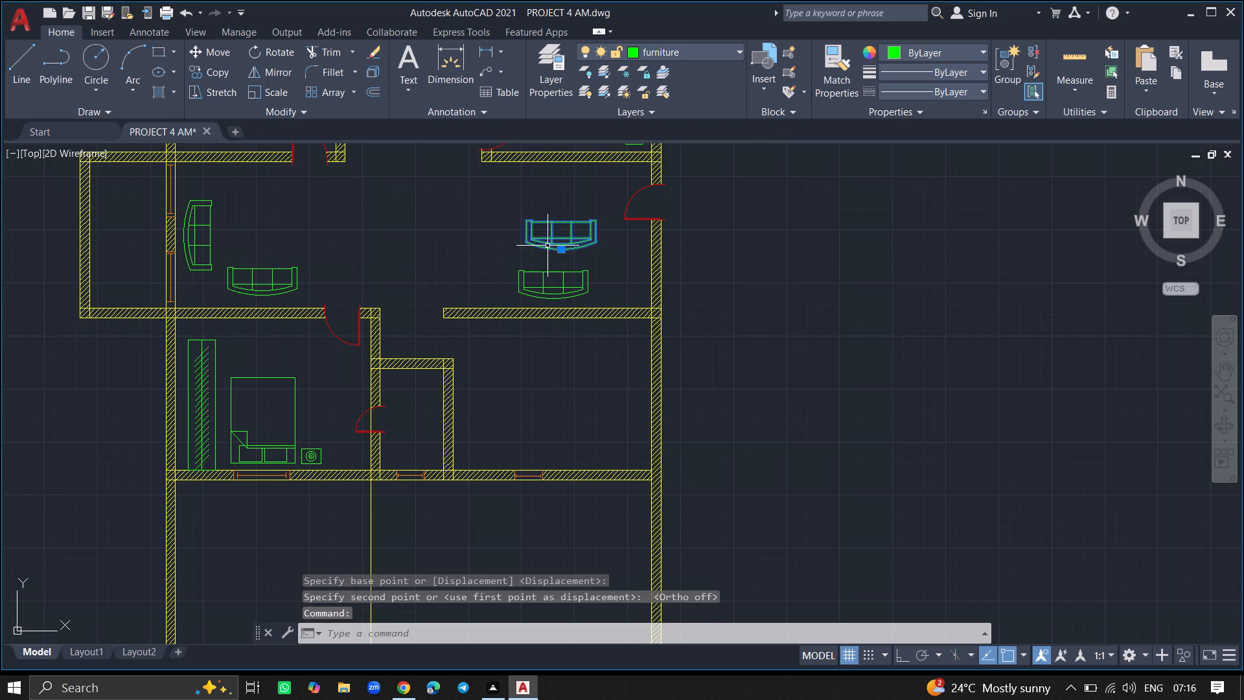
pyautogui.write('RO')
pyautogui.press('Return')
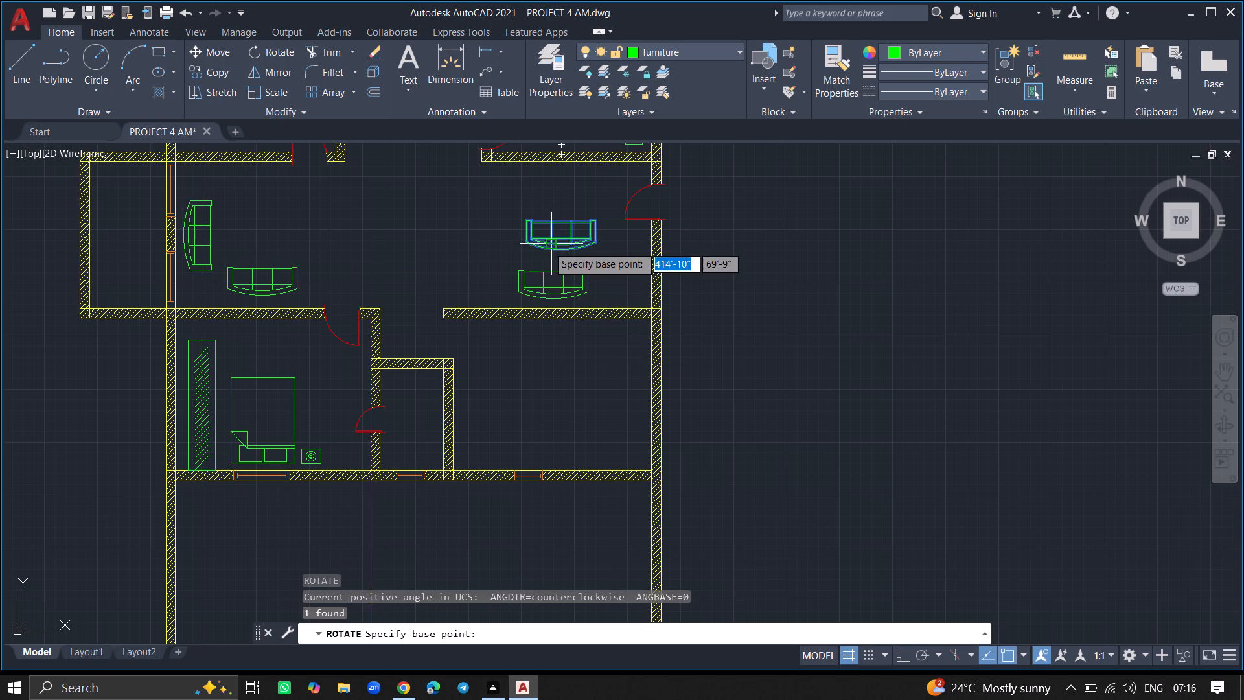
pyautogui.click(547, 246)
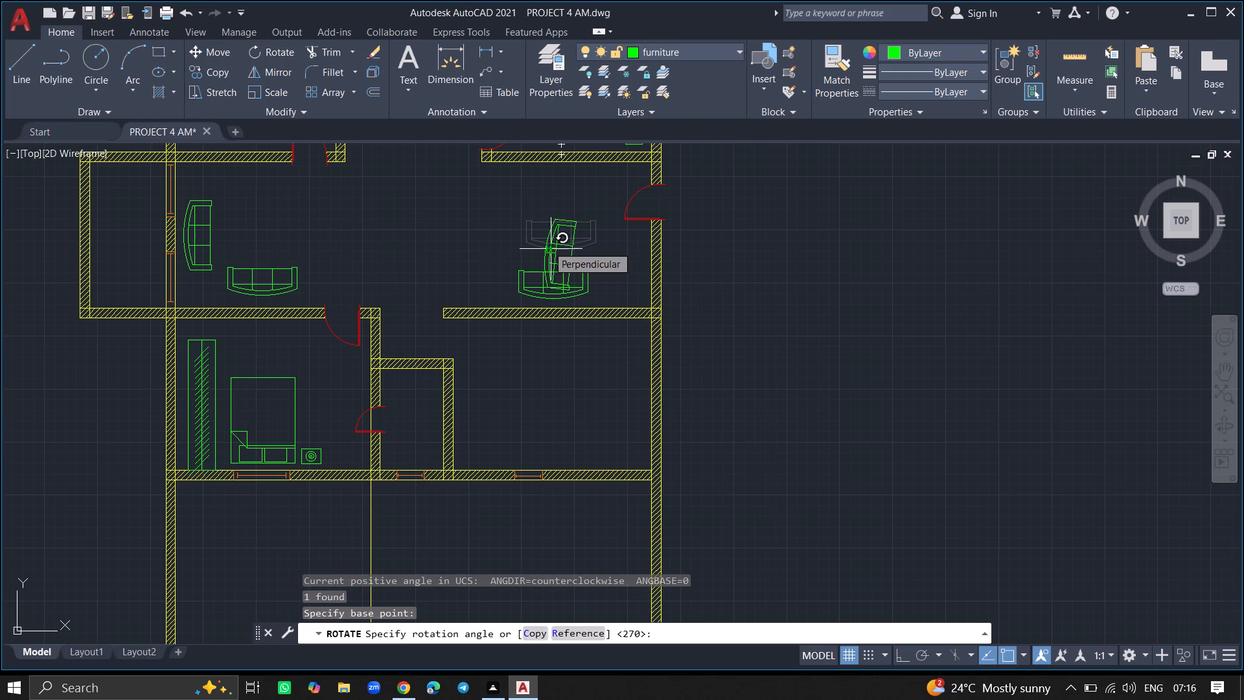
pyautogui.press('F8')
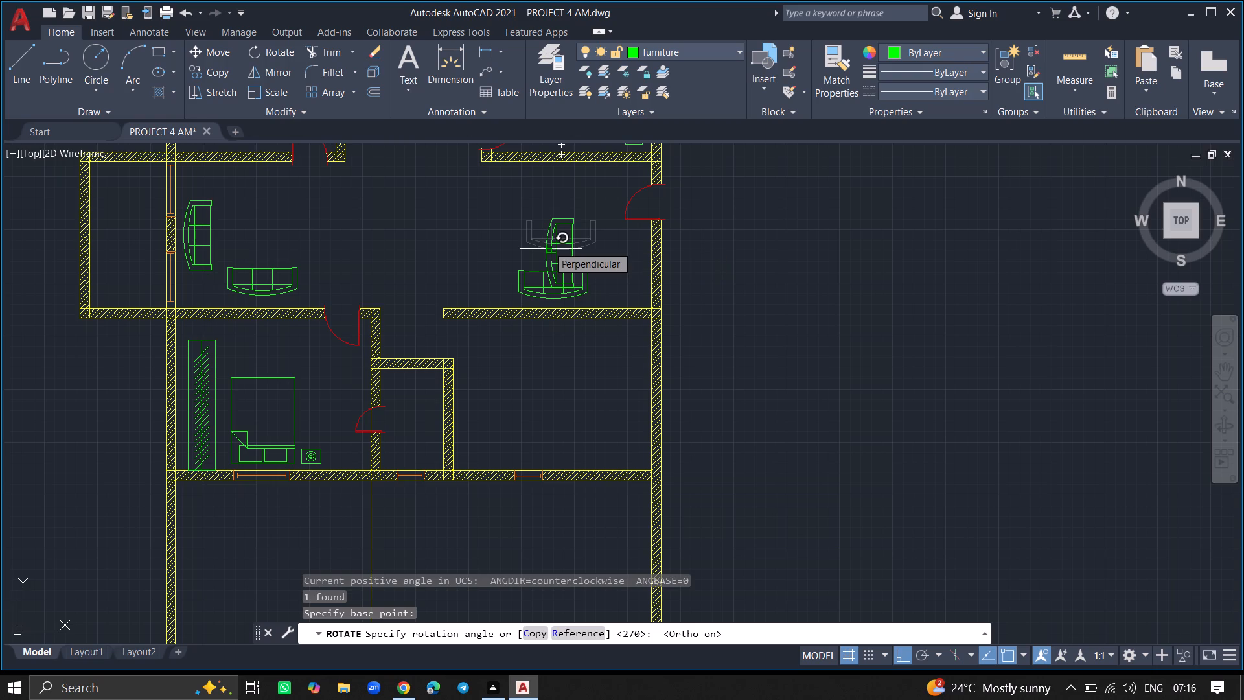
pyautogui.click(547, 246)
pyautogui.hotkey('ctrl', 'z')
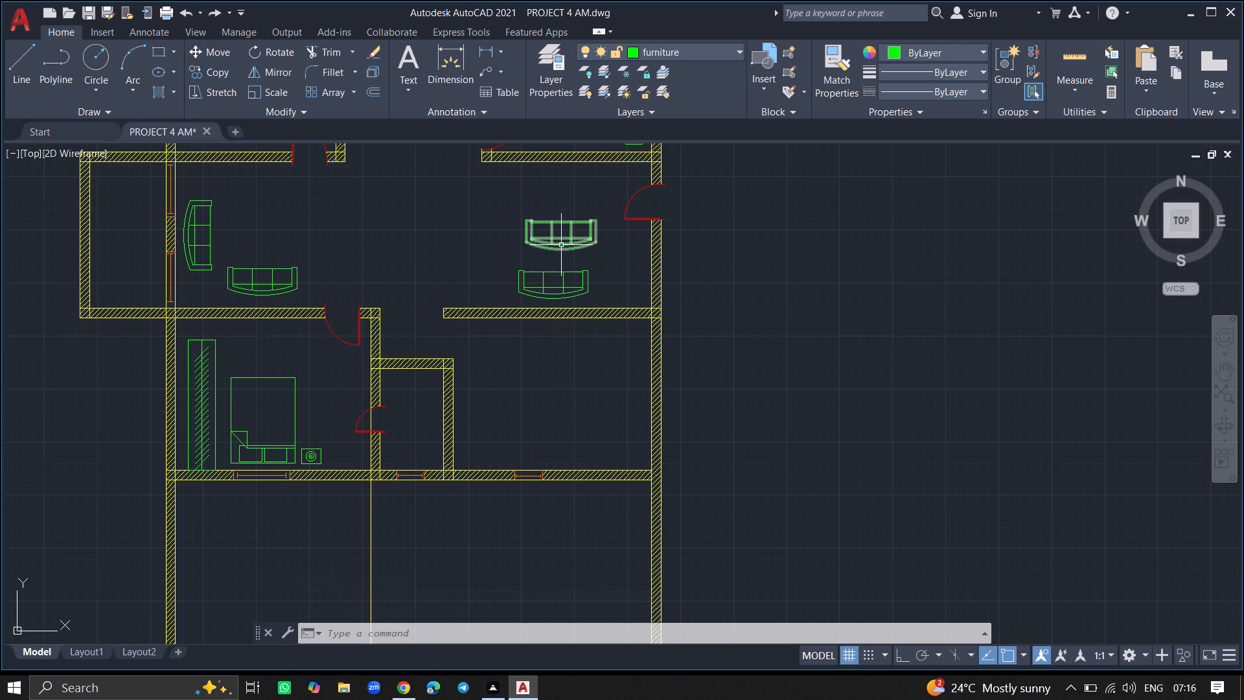
# Move the upper sofa at the hall's right end leftward into the open middle of the hall, clear of the lower sofa.
pyautogui.click(561, 245)
pyautogui.write('MO')
pyautogui.write('VE')
pyautogui.press('Return')
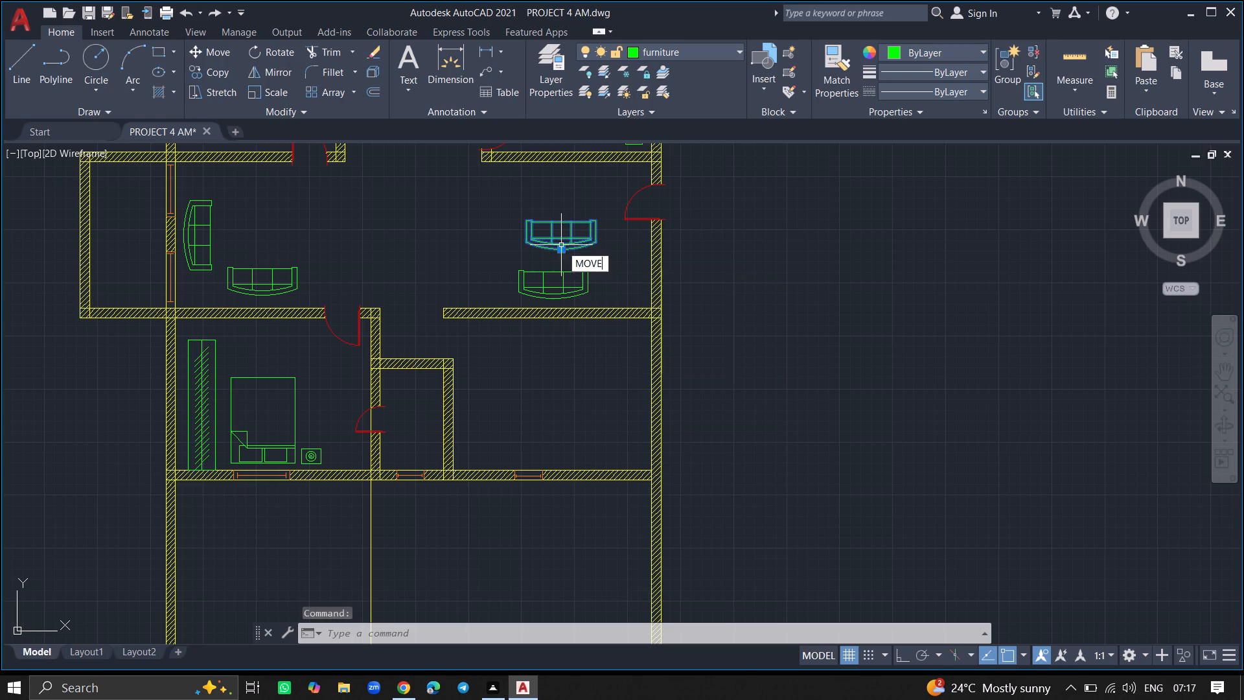
pyautogui.click(561, 245)
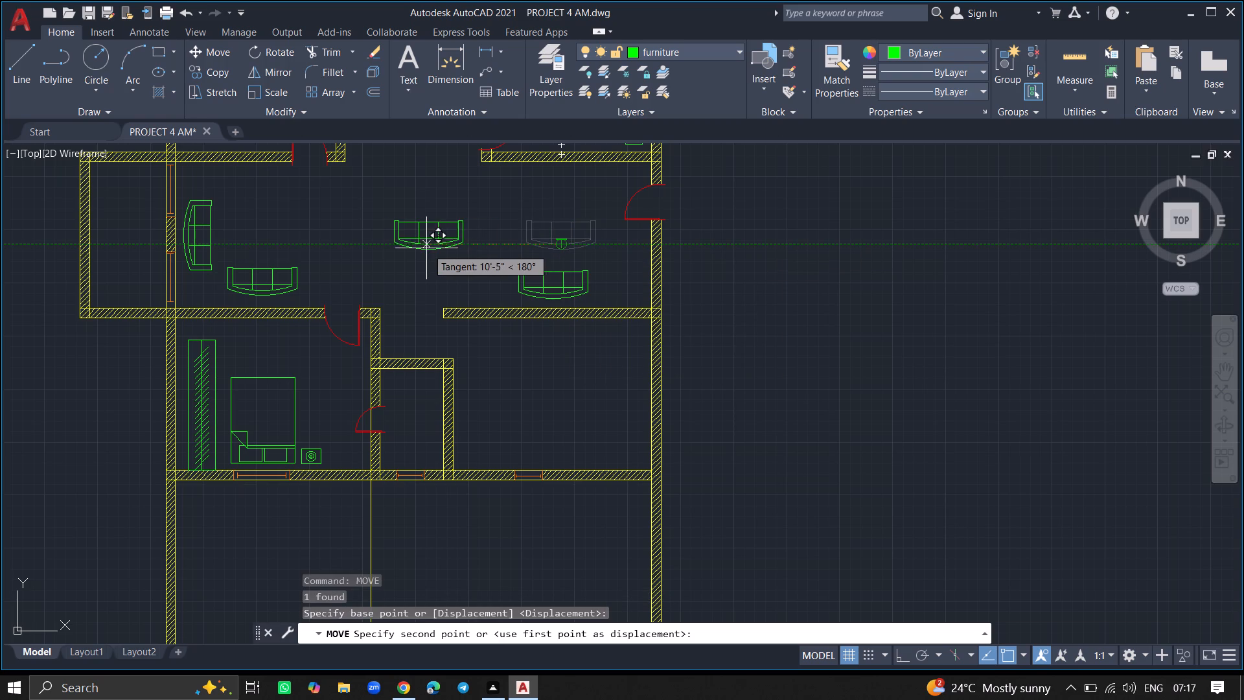
pyautogui.click(454, 253)
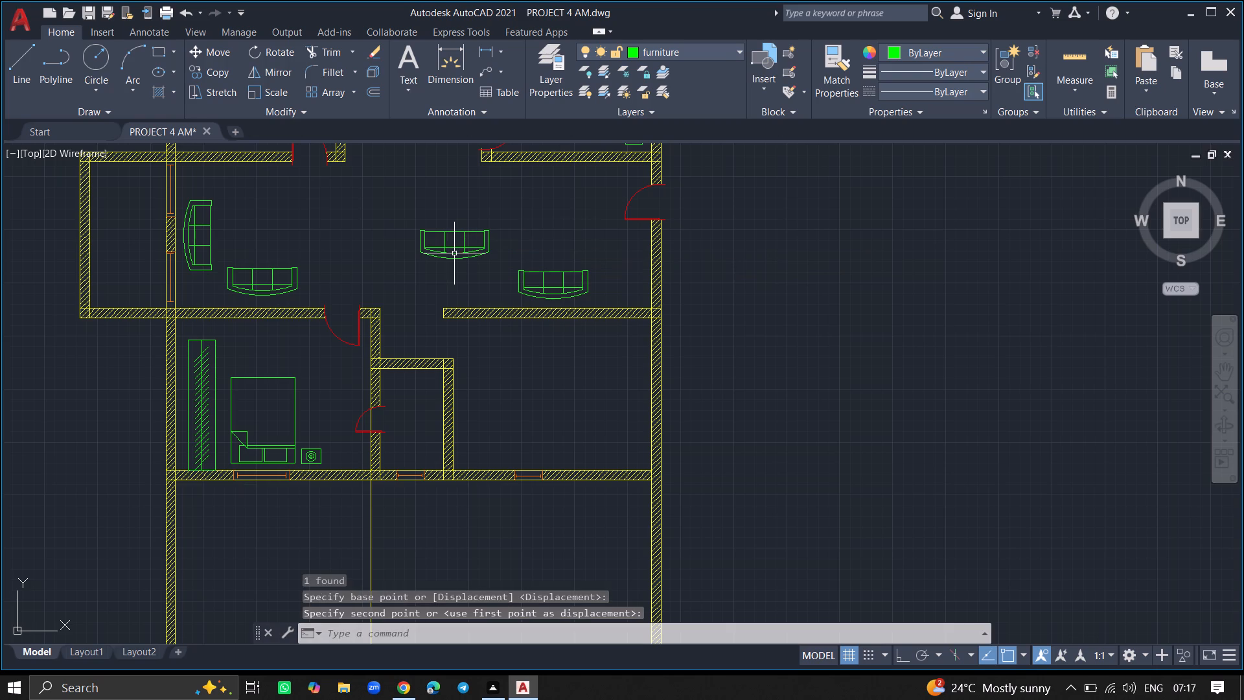
# Rotate the sofa in the middle of the hall 270° about its curved back so that its back faces left.
pyautogui.click(454, 253)
pyautogui.write('RO')
pyautogui.press('Return')
pyautogui.click(454, 253)
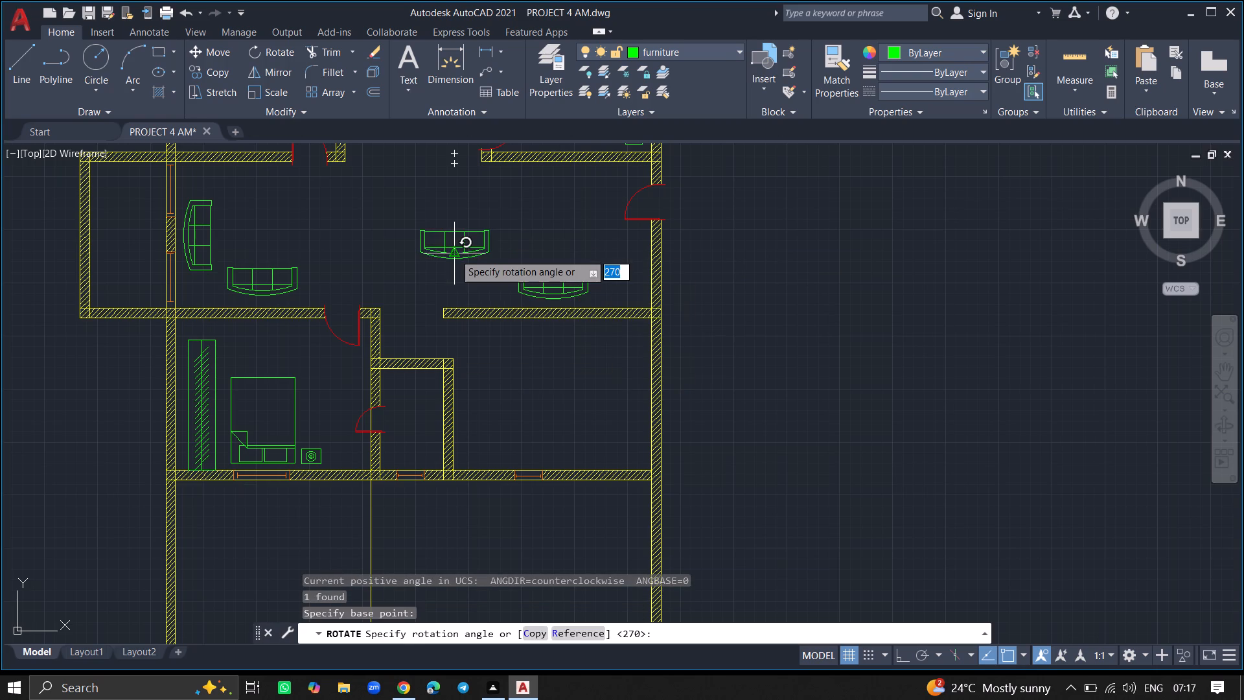
pyautogui.click(454, 291)
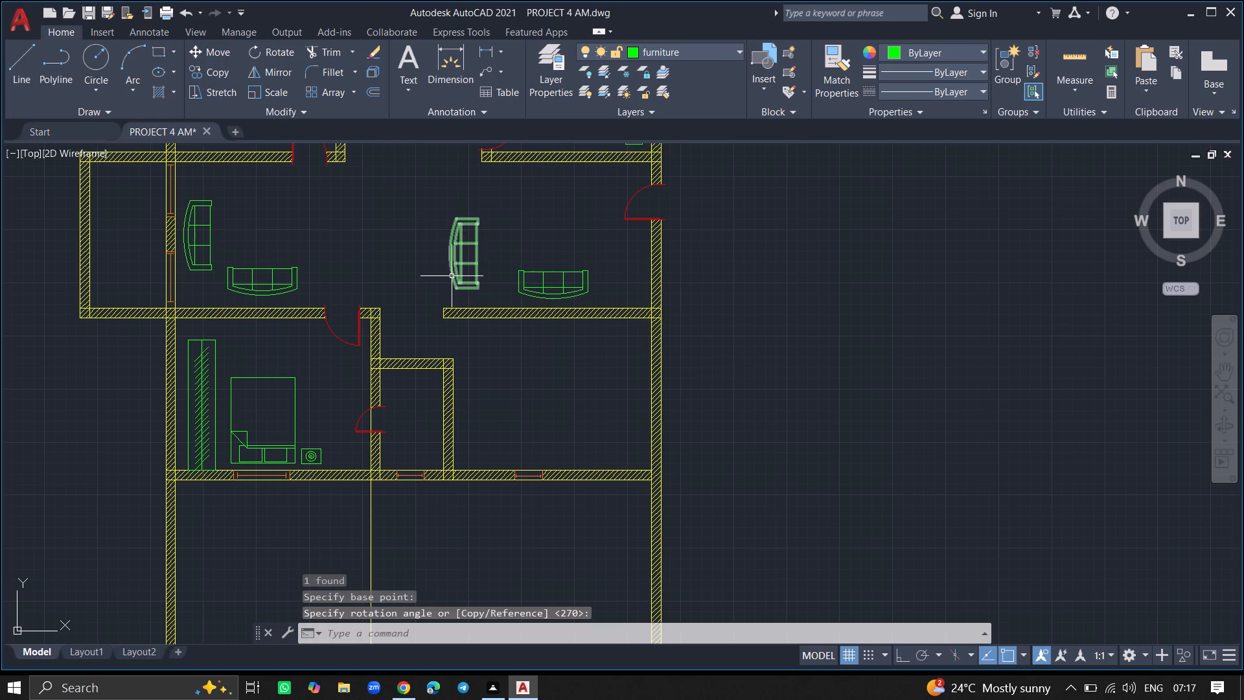
# Move the rotated middle sofa about 3'-6" right and upward so it forms an L with the right-end lower sofa.
pyautogui.click(452, 276)
pyautogui.write('MOVE')
pyautogui.press('Return')
pyautogui.click(452, 276)
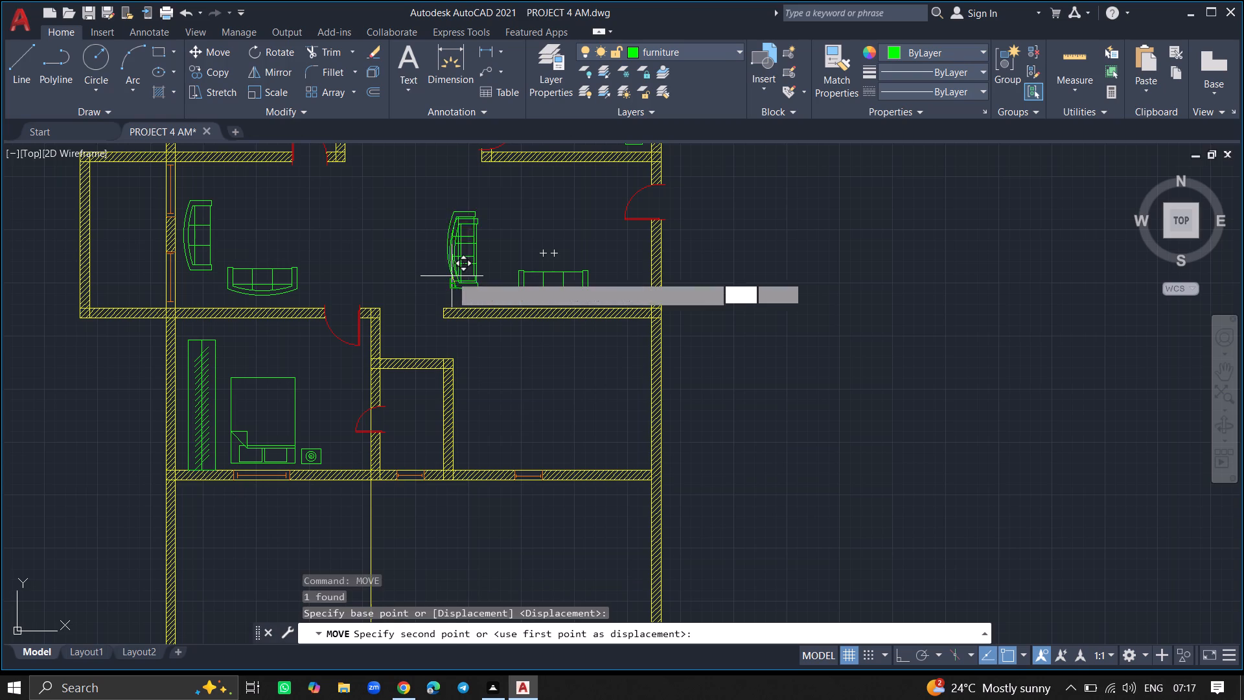
pyautogui.click(492, 261)
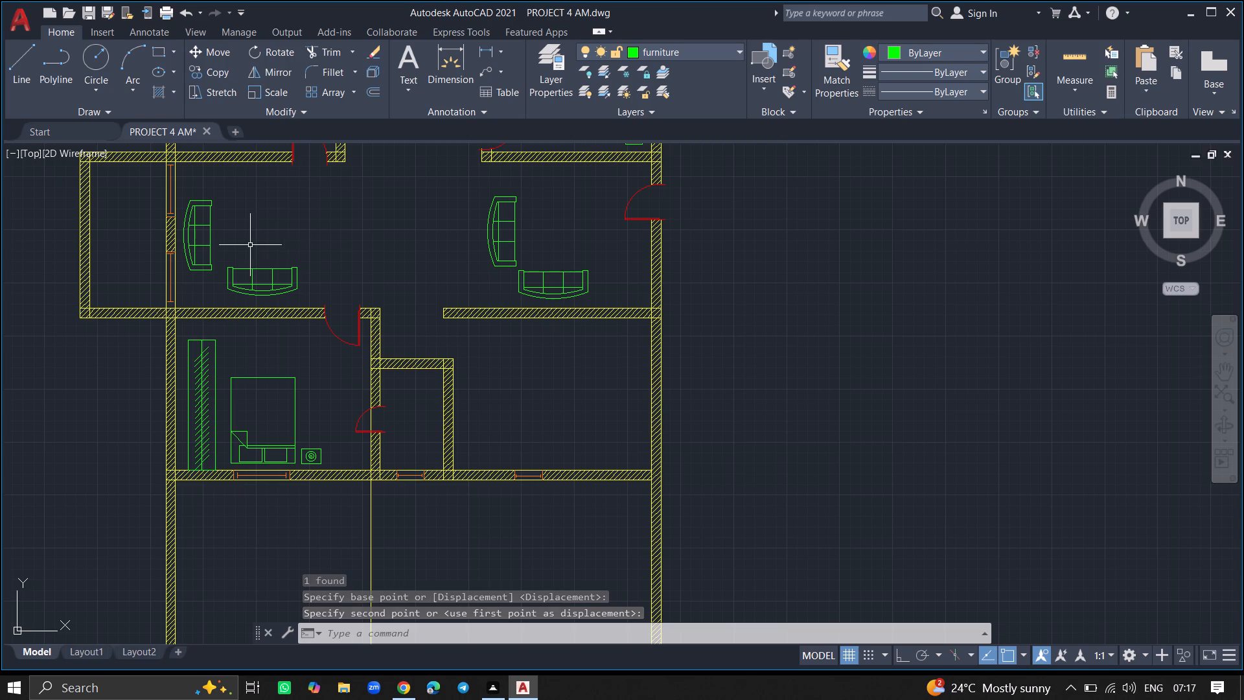
# Draw a rectangle about 2' wide by 3'-5" high in front of the two sofas at the hall's left end.
pyautogui.write('REC')
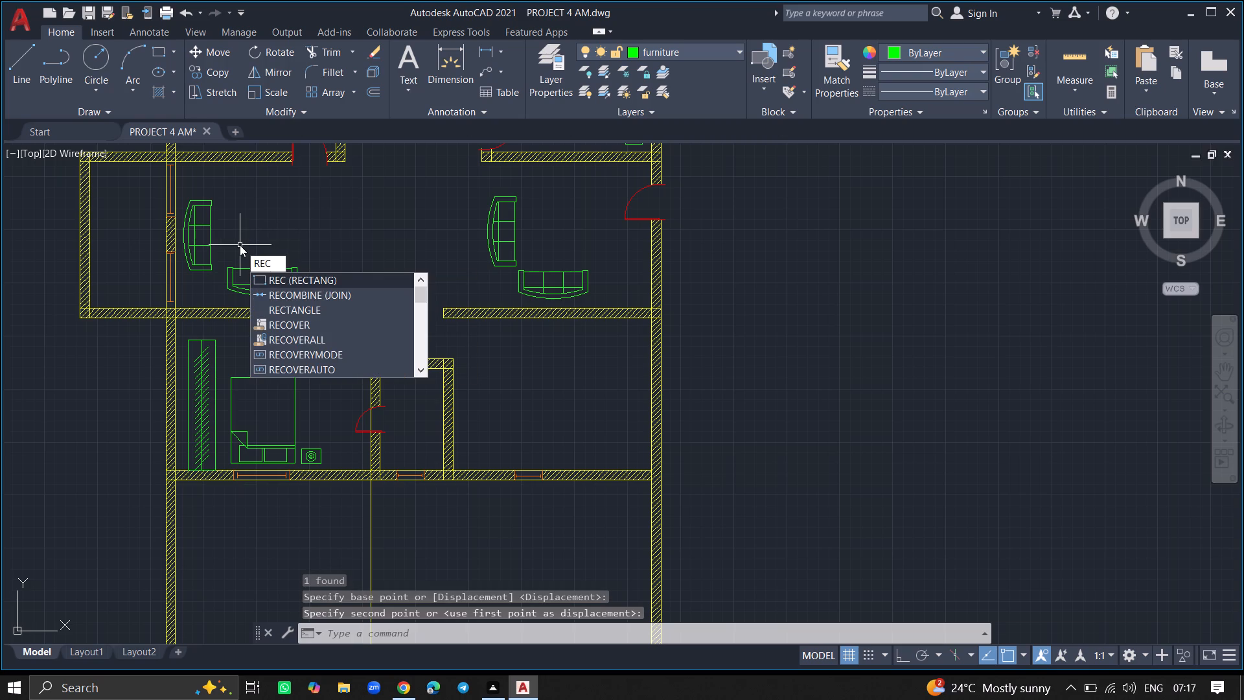
pyautogui.press('Return')
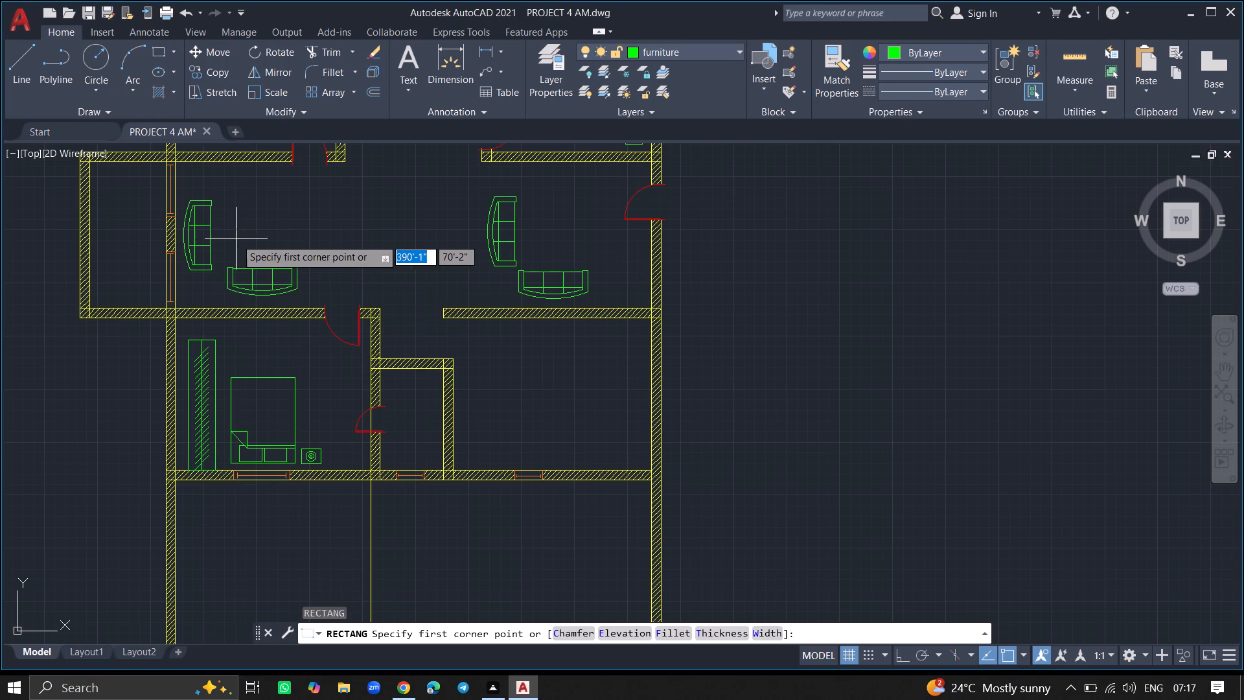
pyautogui.keyDown('ctrl'); pyautogui.scroll(1, 231, 235); pyautogui.keyUp('ctrl')
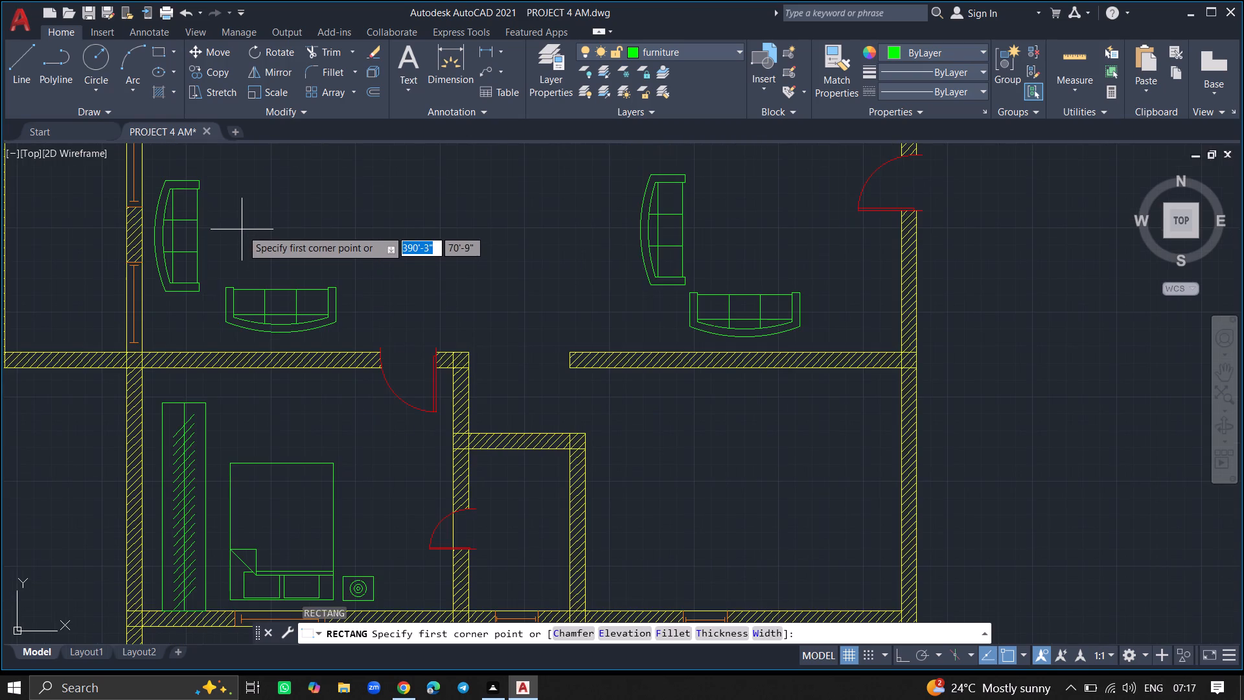
pyautogui.click(243, 206)
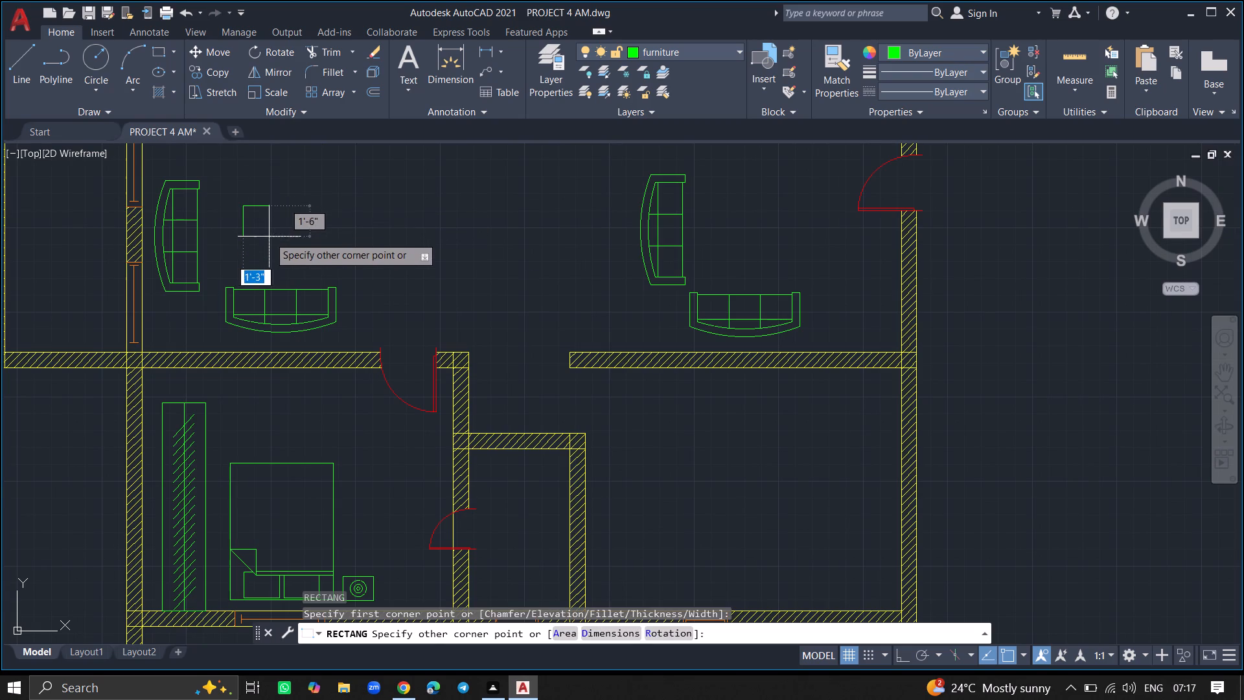
pyautogui.click(283, 276)
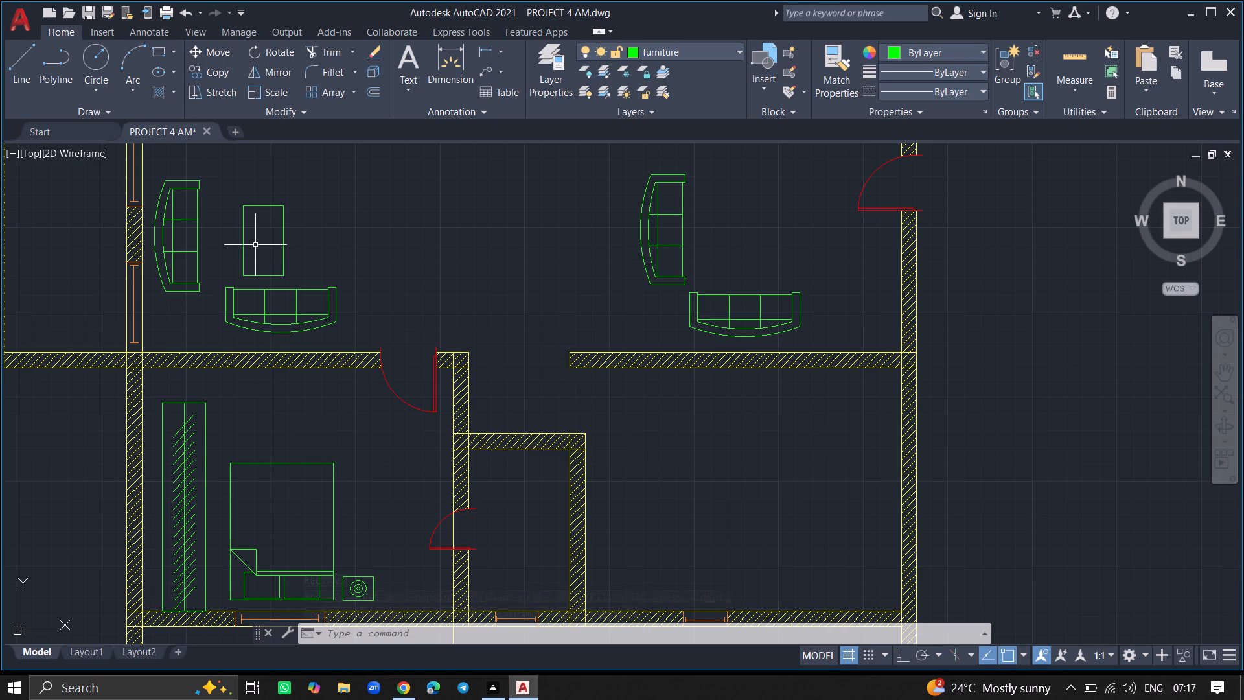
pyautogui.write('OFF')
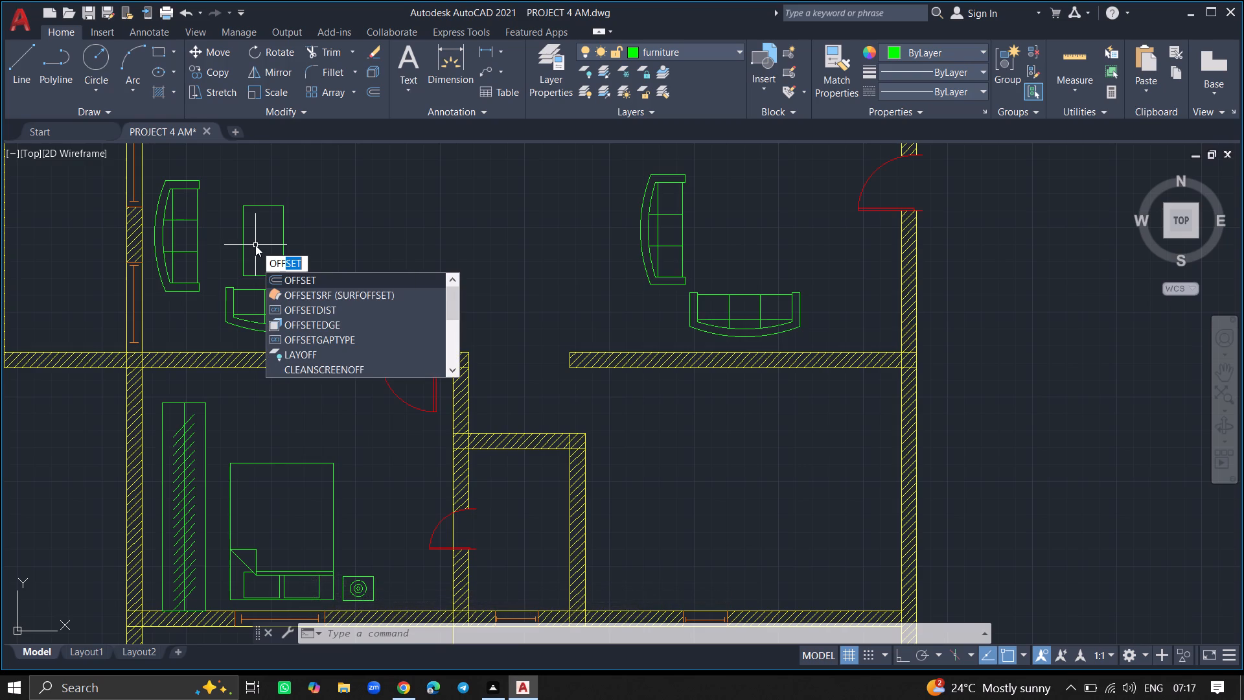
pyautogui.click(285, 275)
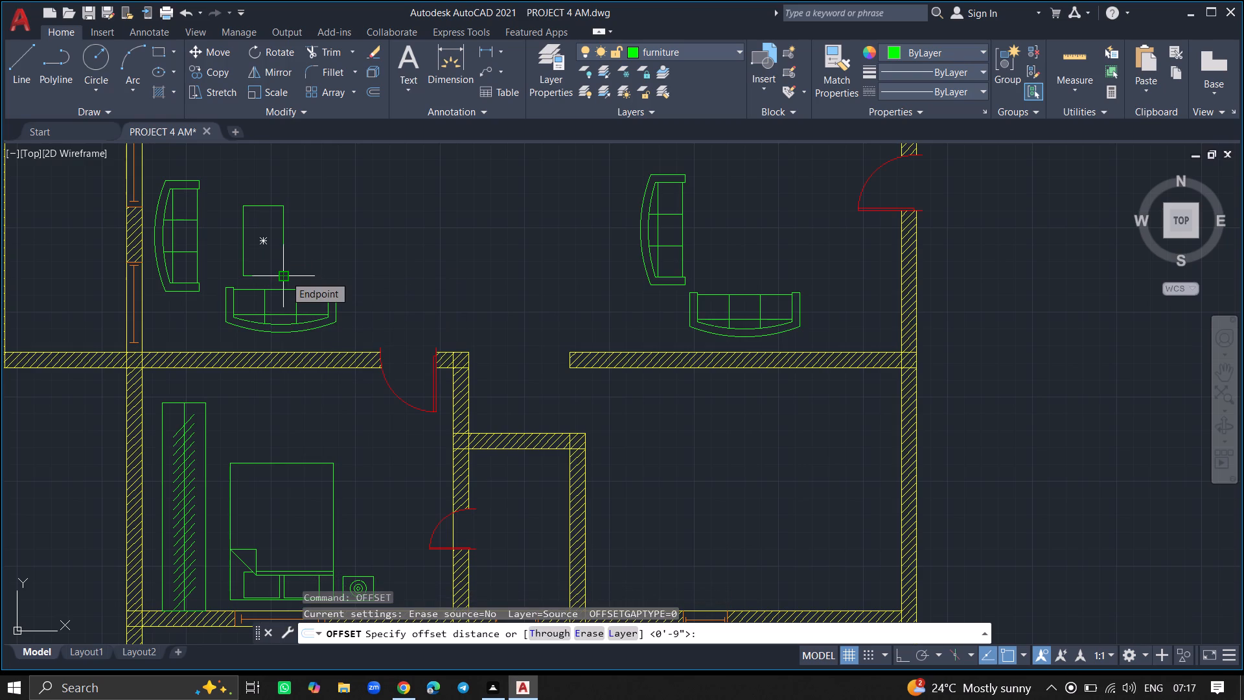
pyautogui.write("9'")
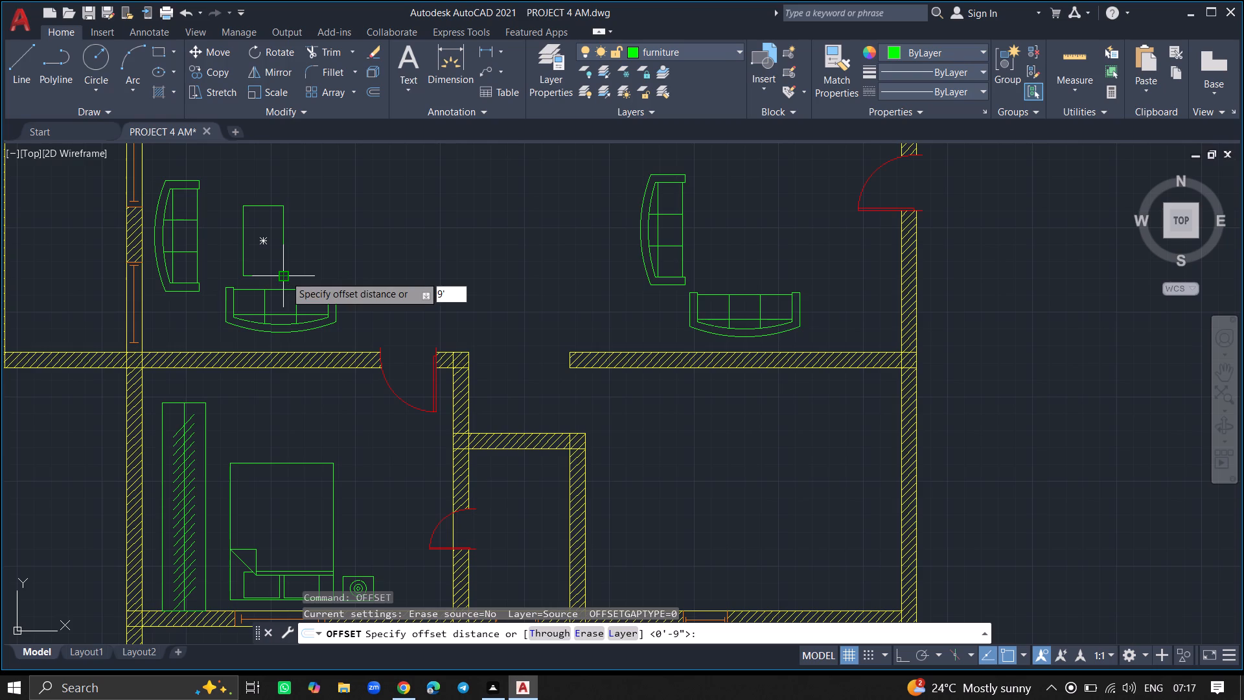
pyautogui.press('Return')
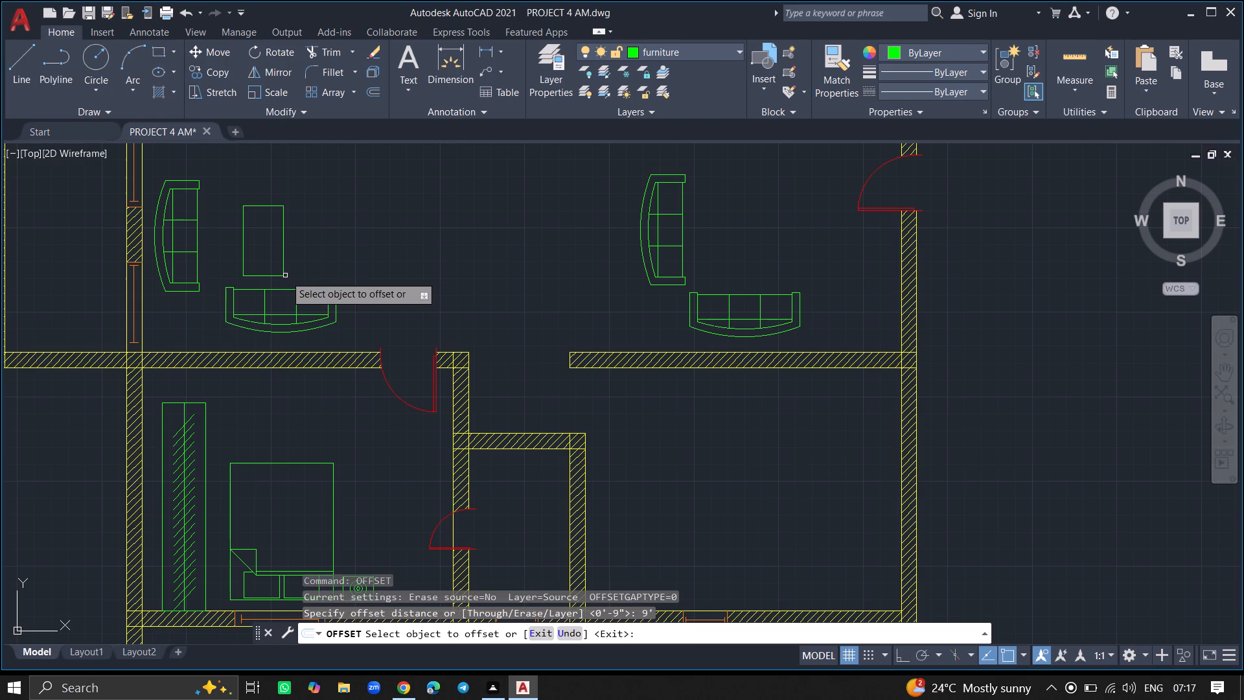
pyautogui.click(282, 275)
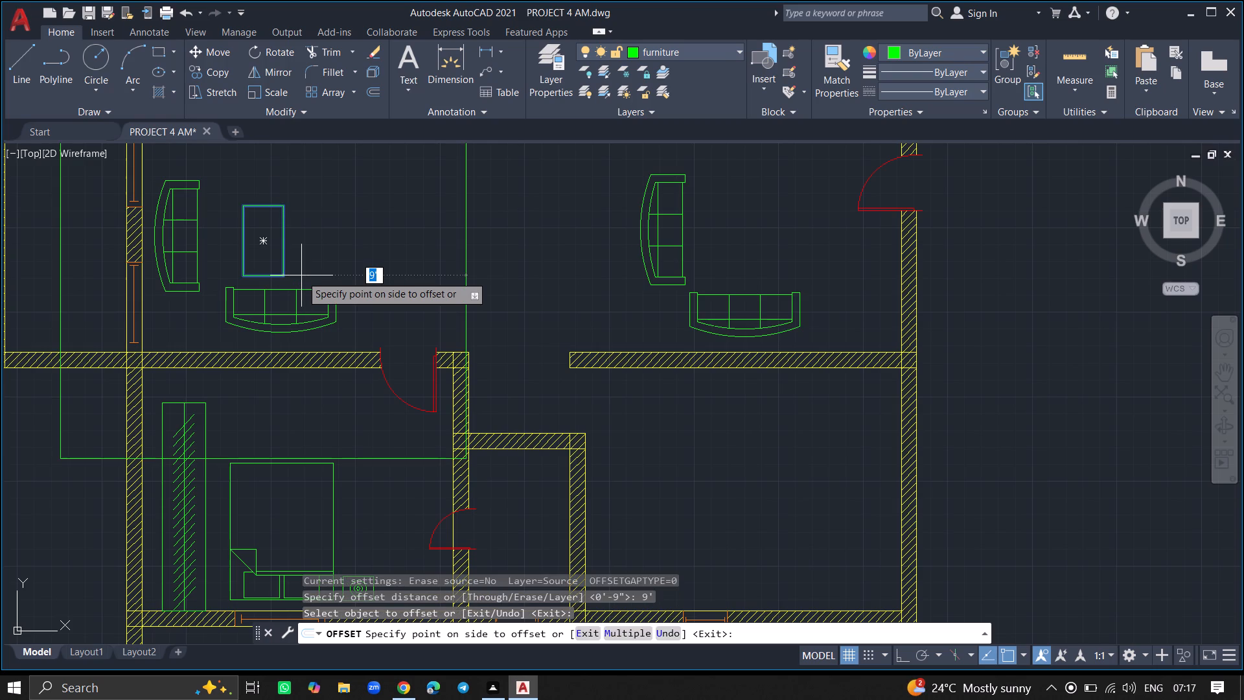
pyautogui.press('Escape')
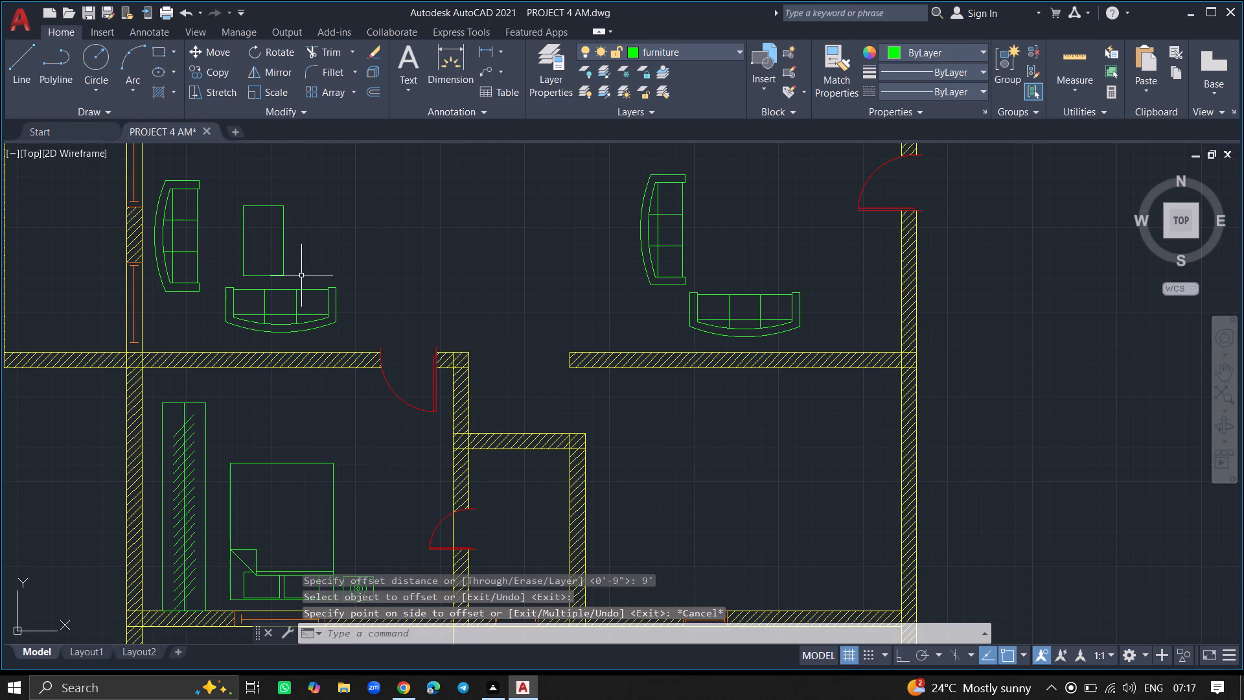
# Offset the table rectangle in front of the hall's left-end sofas 2" outward.
pyautogui.write('OFF')
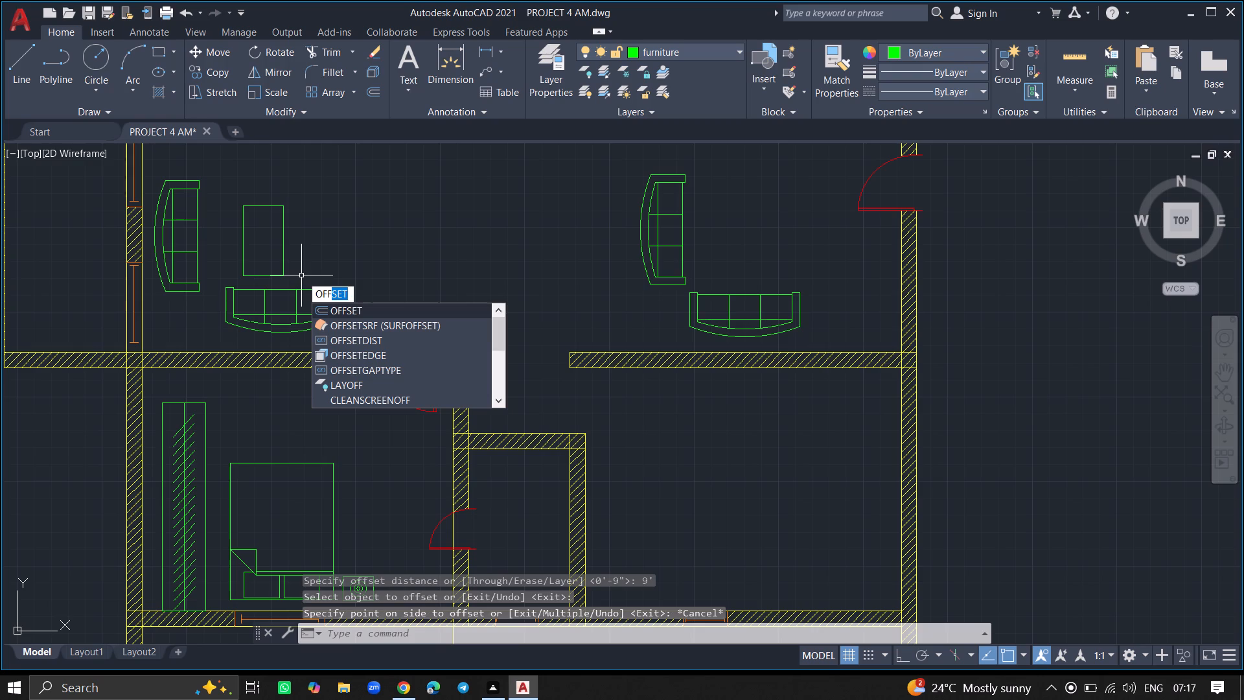
pyautogui.click(325, 305)
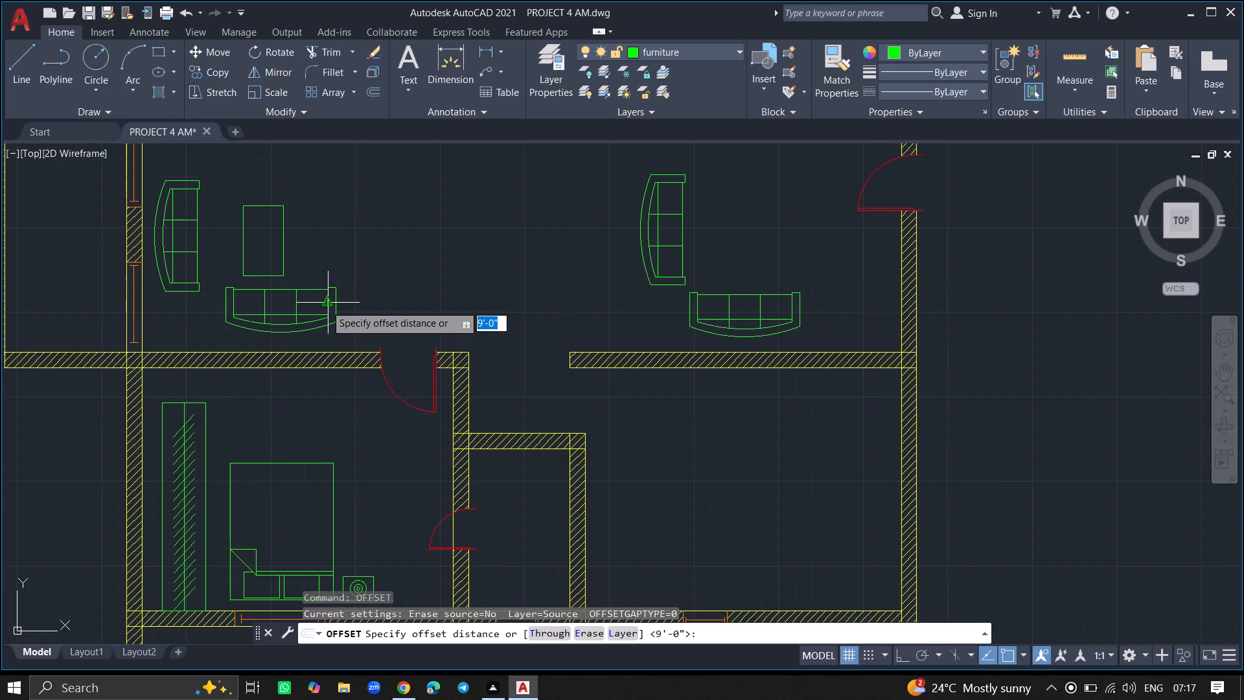
pyautogui.press('9')
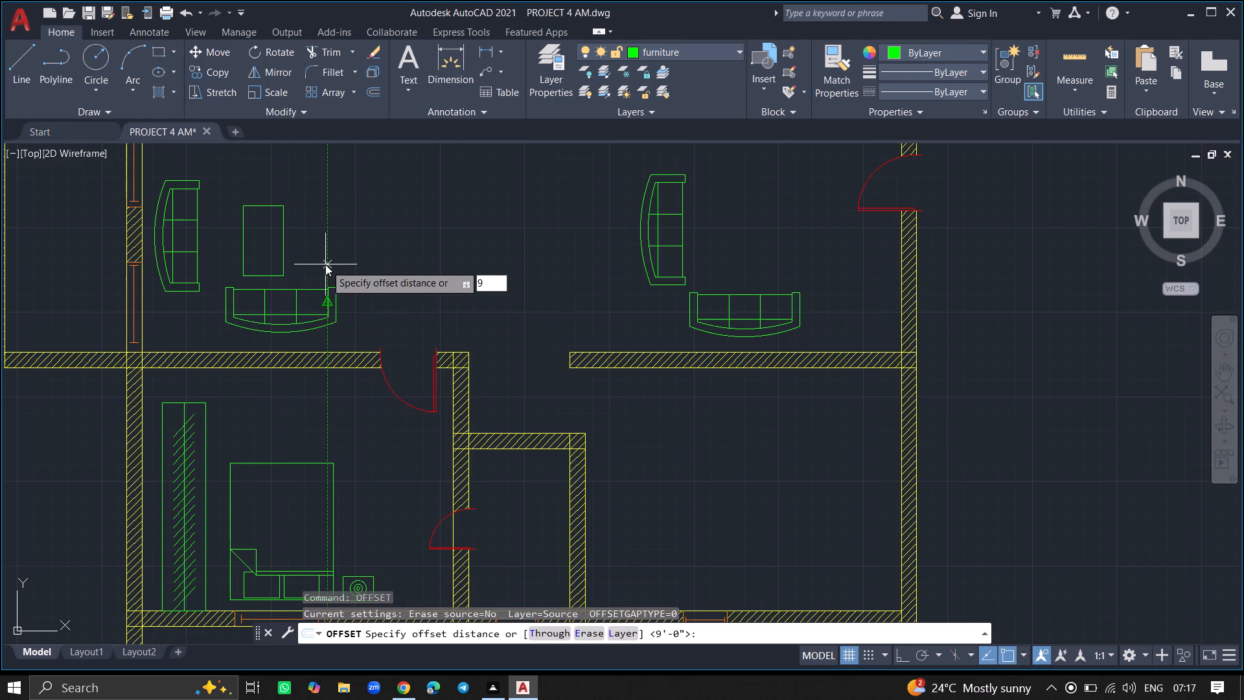
pyautogui.hotkey('shift', '"')
pyautogui.press('Return')
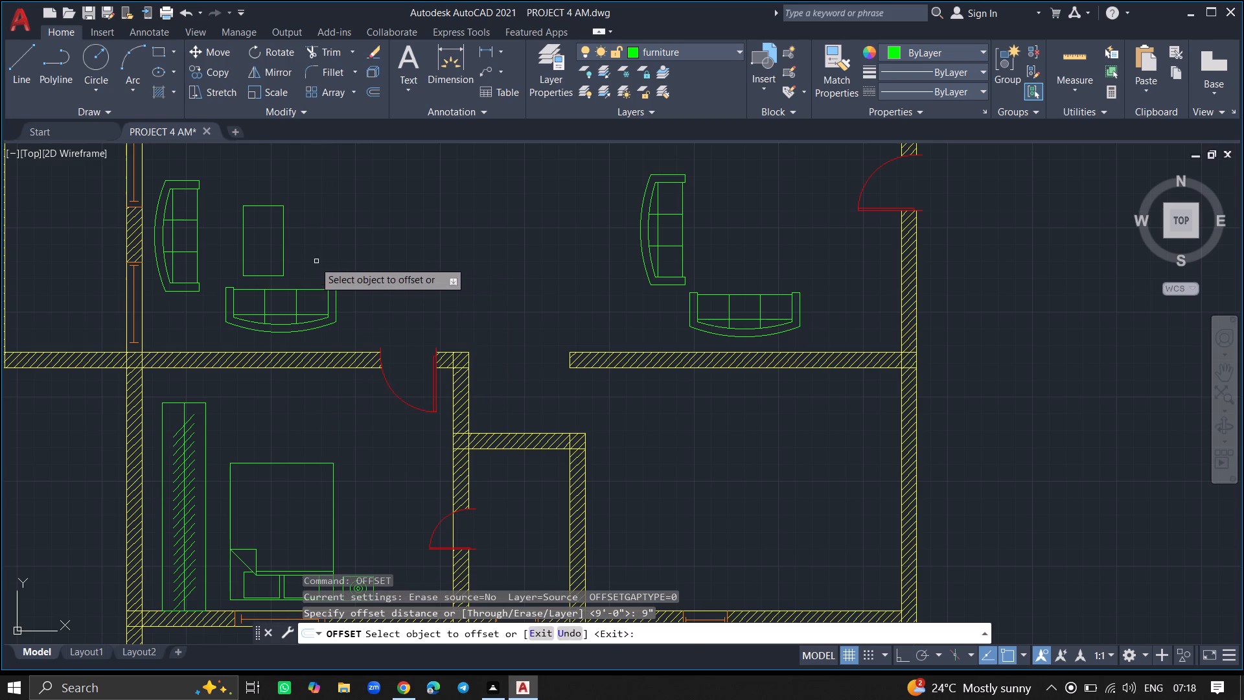
pyautogui.click(283, 261)
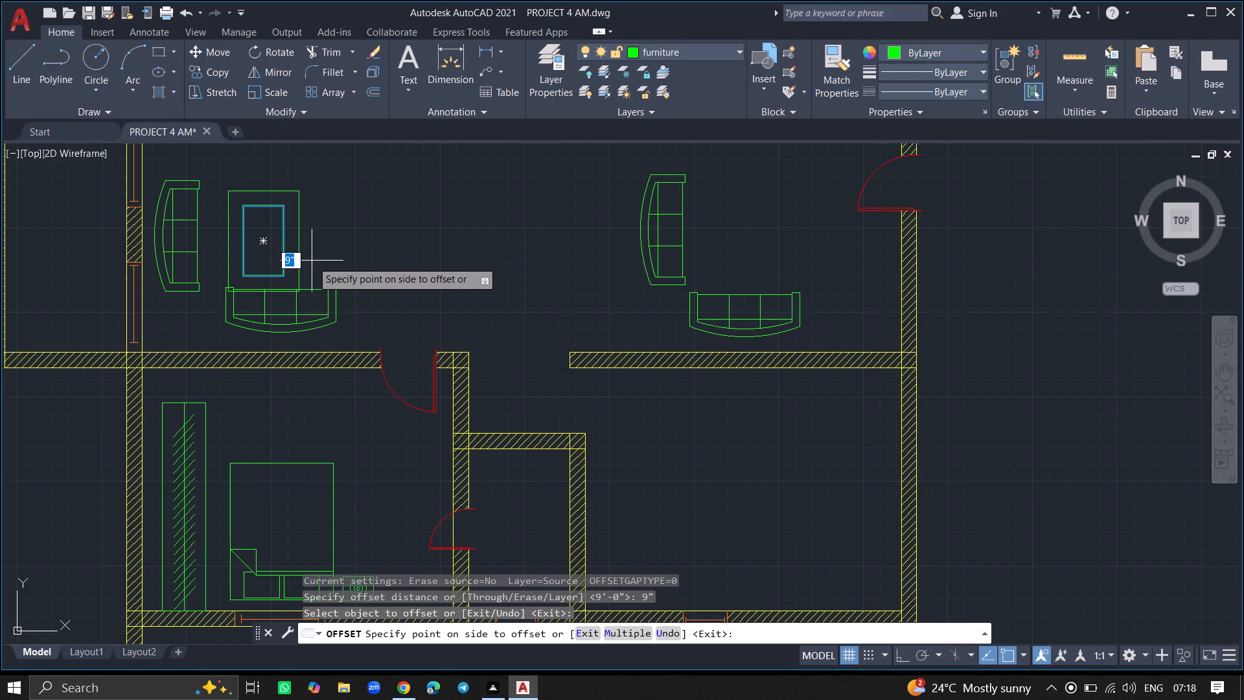
pyautogui.keyDown('ctrl'); pyautogui.scroll(4, 312, 261); pyautogui.keyUp('ctrl')
pyautogui.press('2')
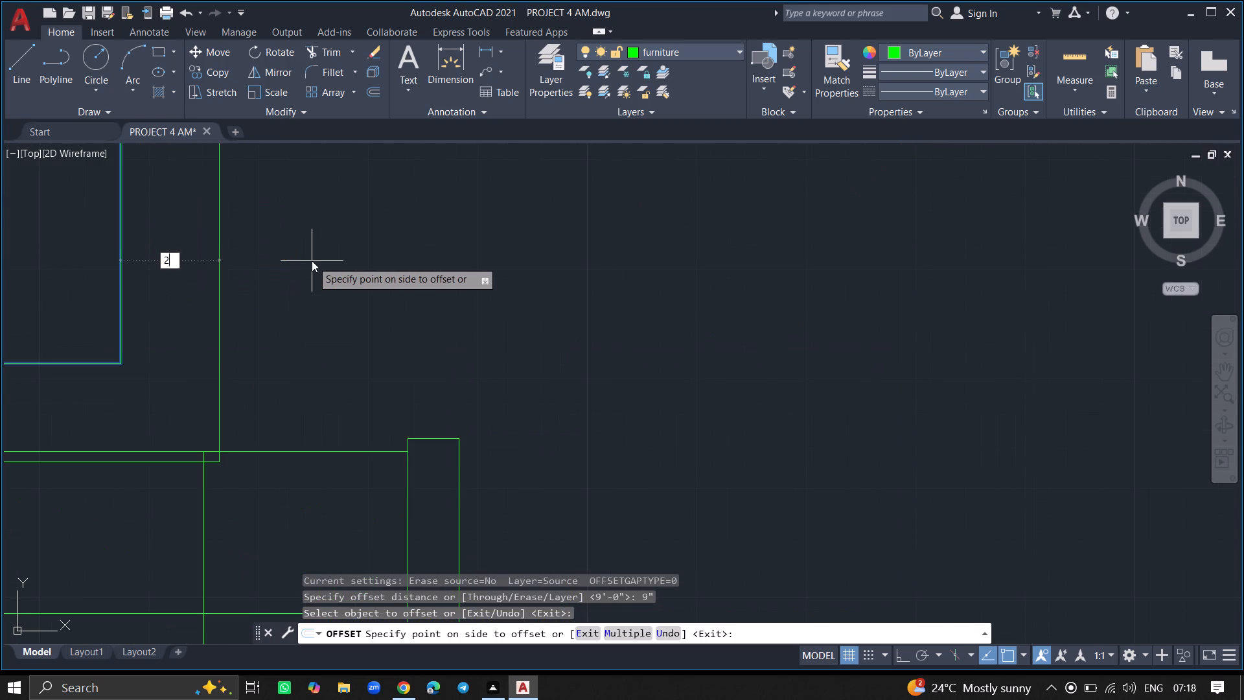
pyautogui.hotkey('shift', '"')
pyautogui.press('Return')
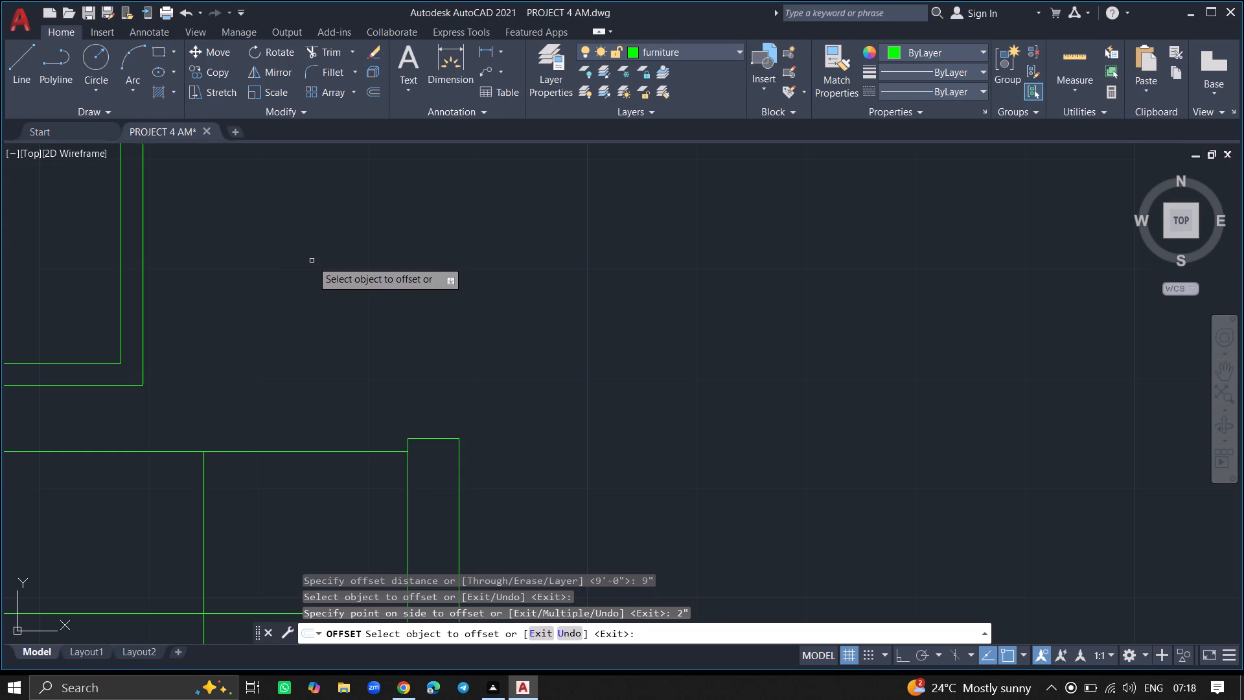
pyautogui.press('Return')
# Copy the left table's outer rectangle about 23'-7" to the right, in front of the two sofas at the hall's right end.
pyautogui.keyDown('ctrl'); pyautogui.scroll(-6, 312, 261); pyautogui.keyUp('ctrl')
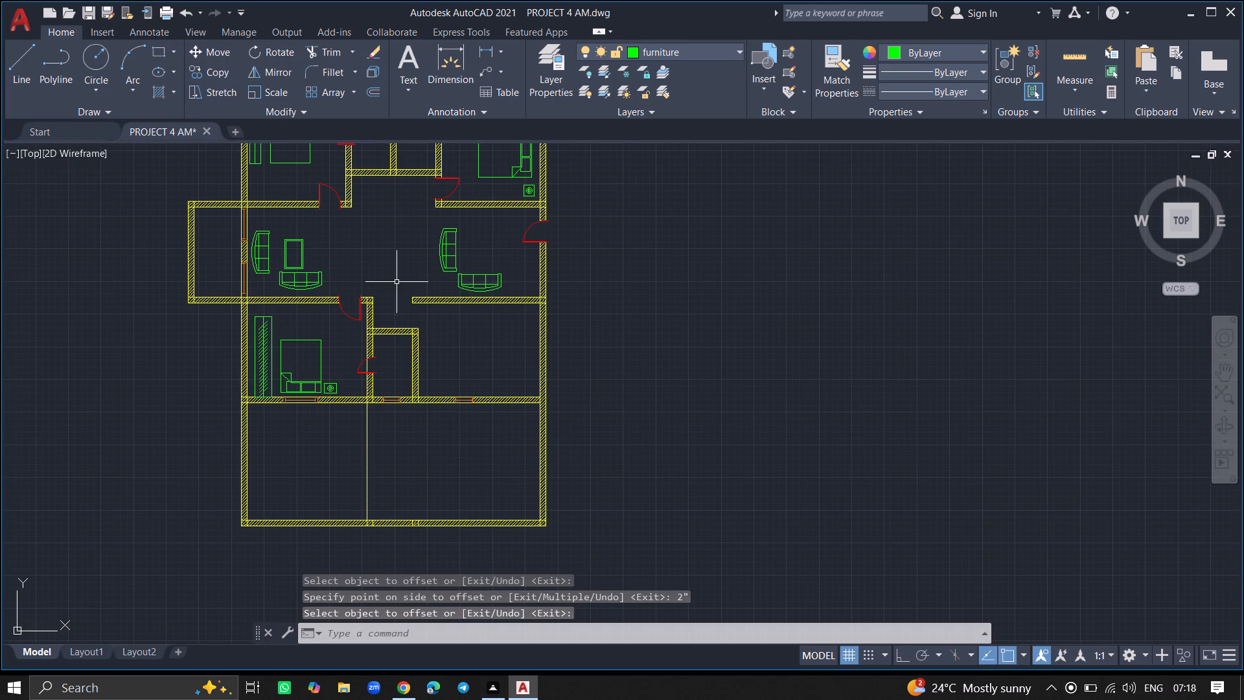
pyautogui.click(303, 246)
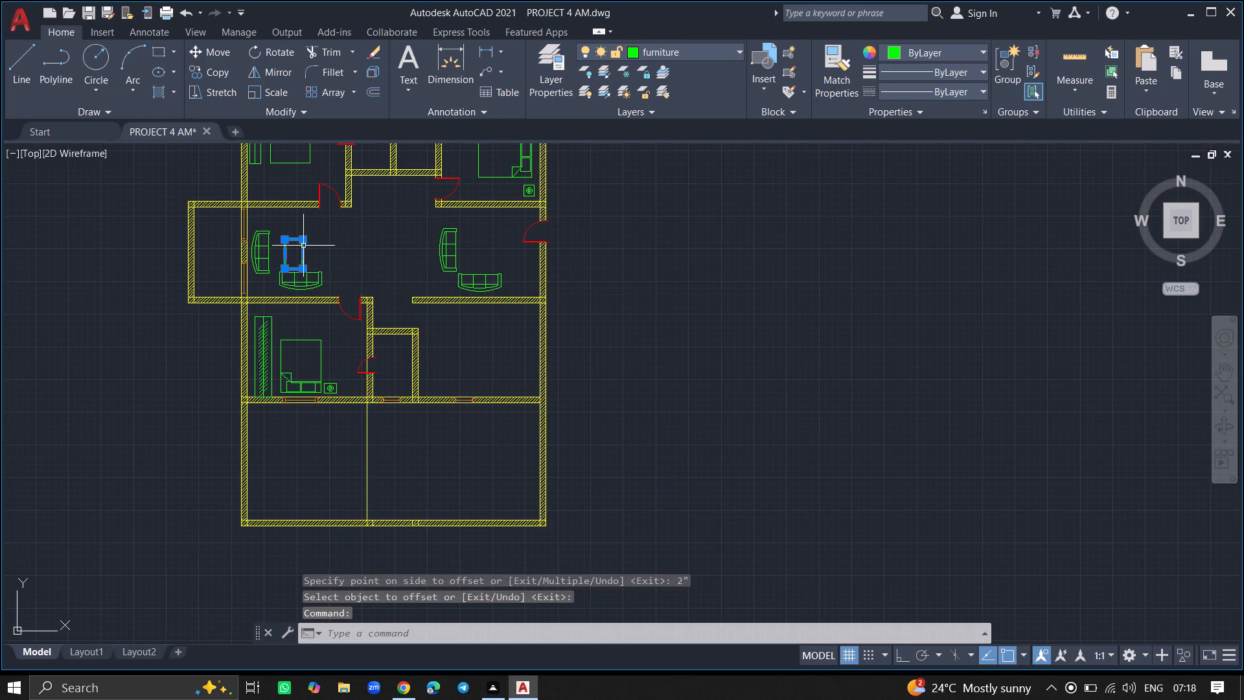
pyautogui.write('COPY')
pyautogui.press('Return')
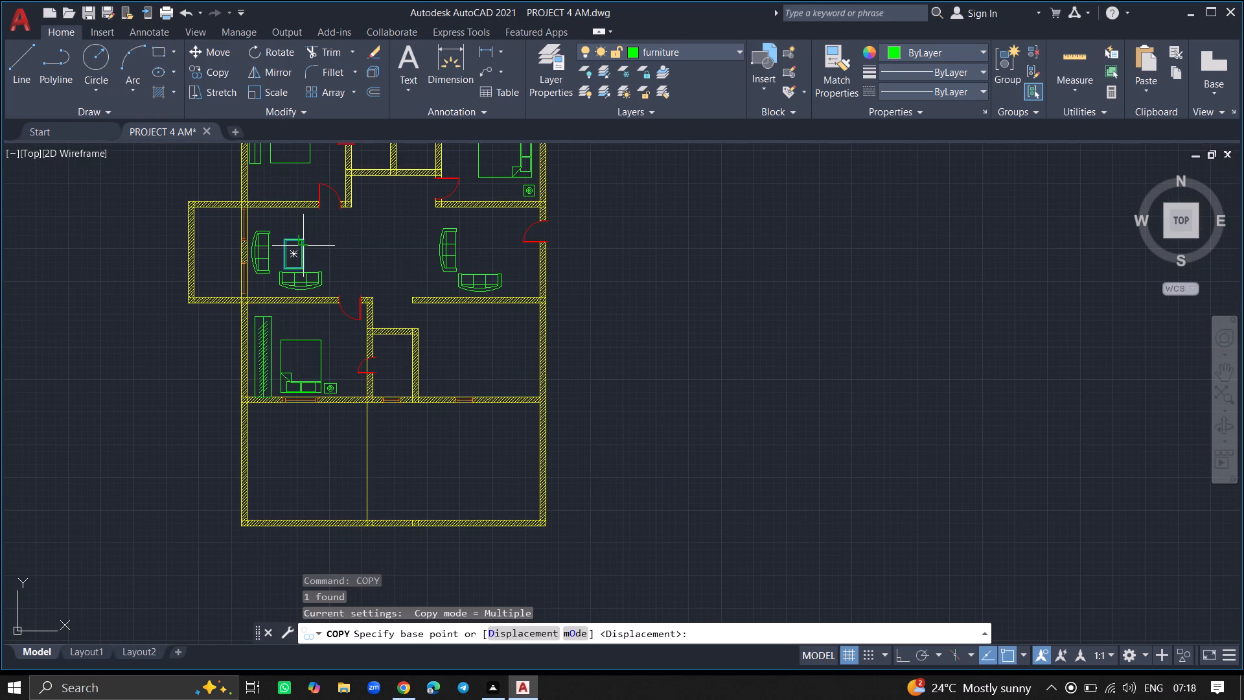
pyautogui.click(303, 251)
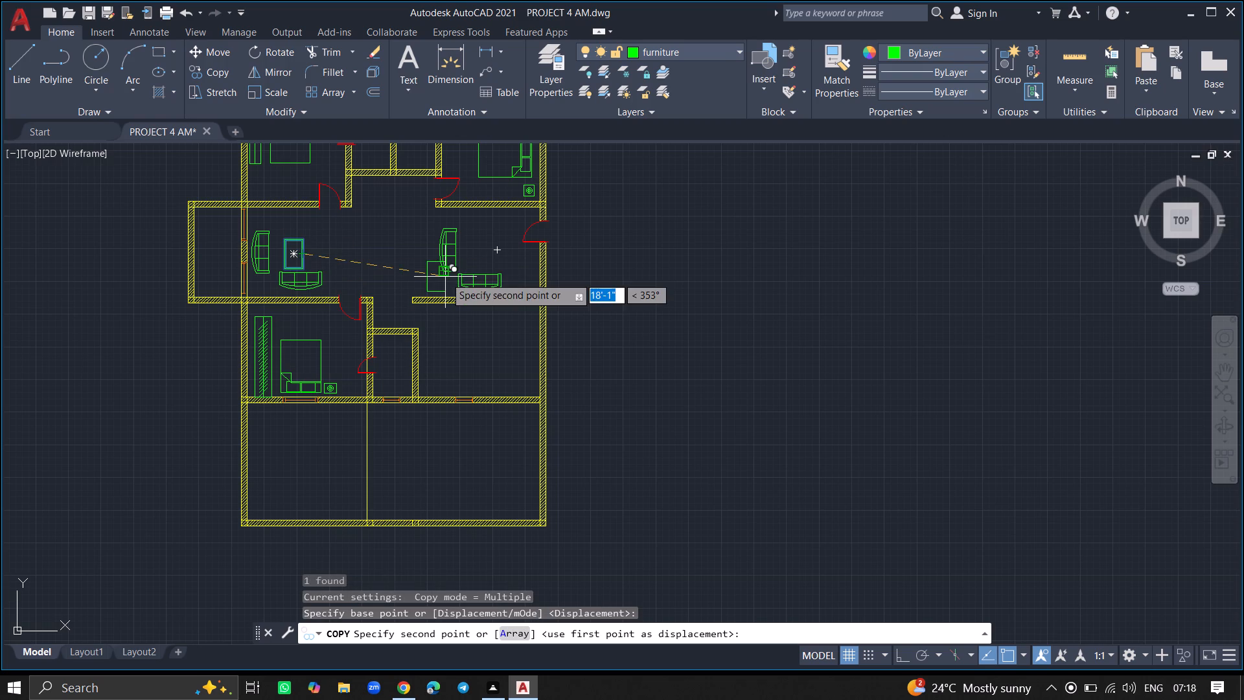
pyautogui.keyDown('ctrl'); pyautogui.scroll(4, 507, 258); pyautogui.keyUp('ctrl')
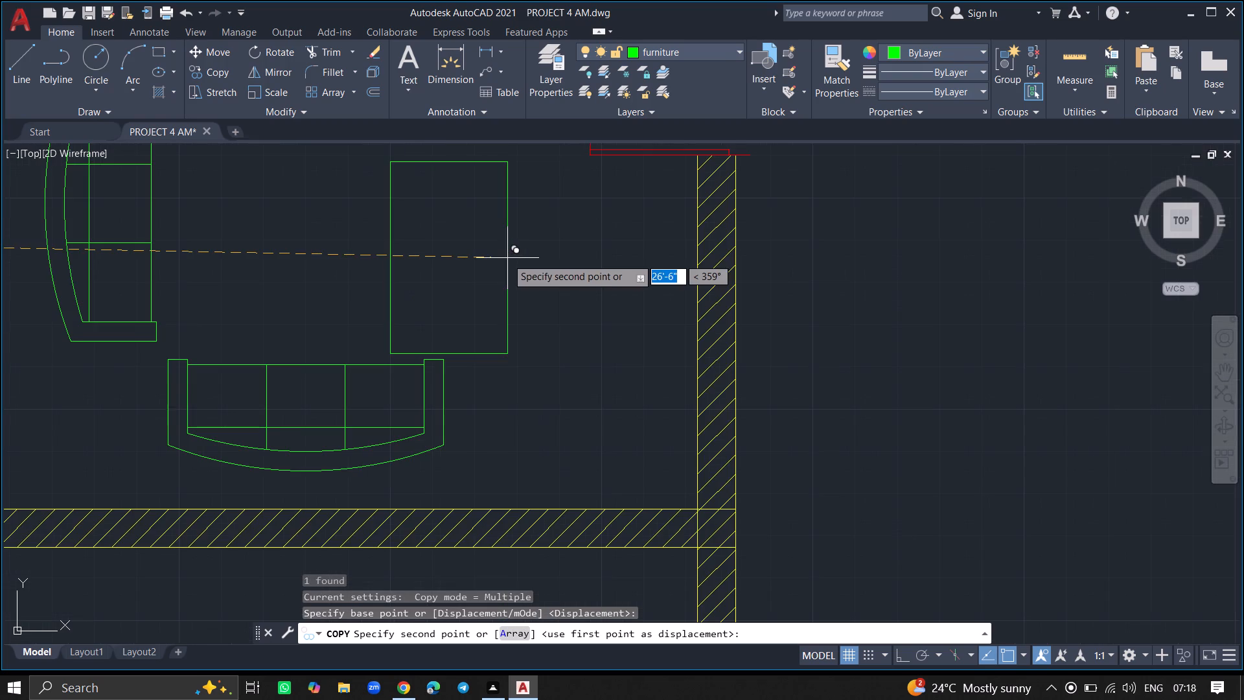
pyautogui.keyDown('ctrl'); pyautogui.scroll(-2, 418, 232); pyautogui.keyUp('ctrl')
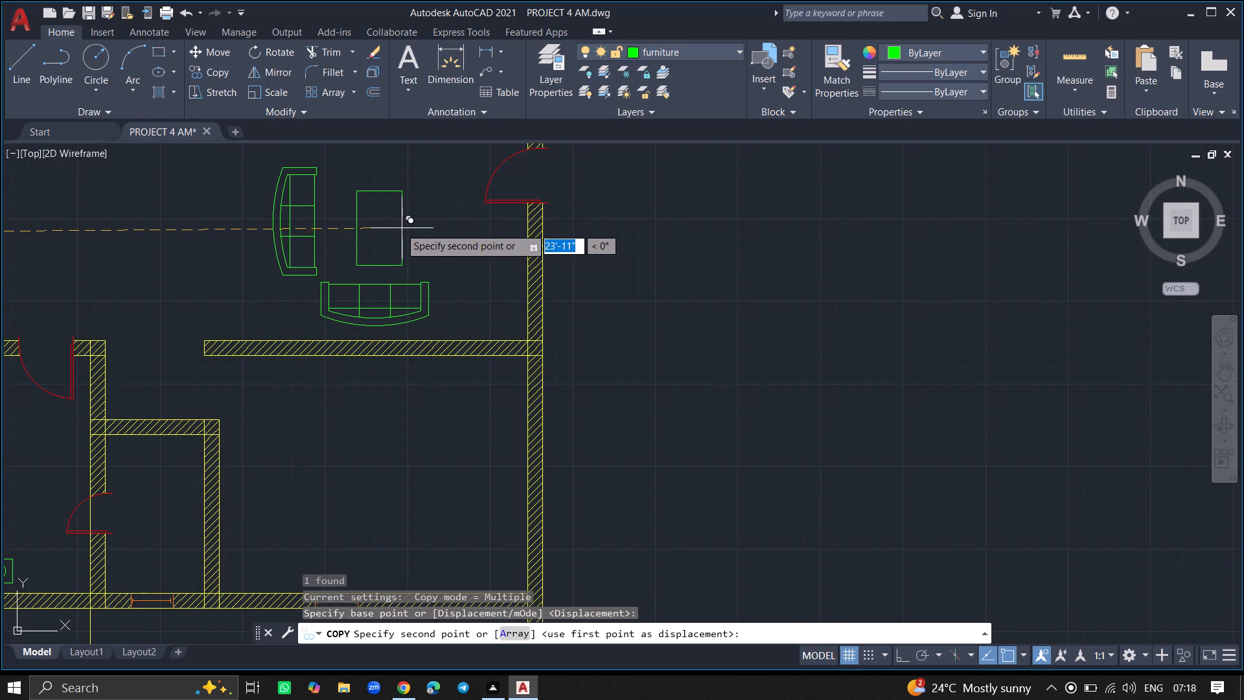
pyautogui.click(395, 226)
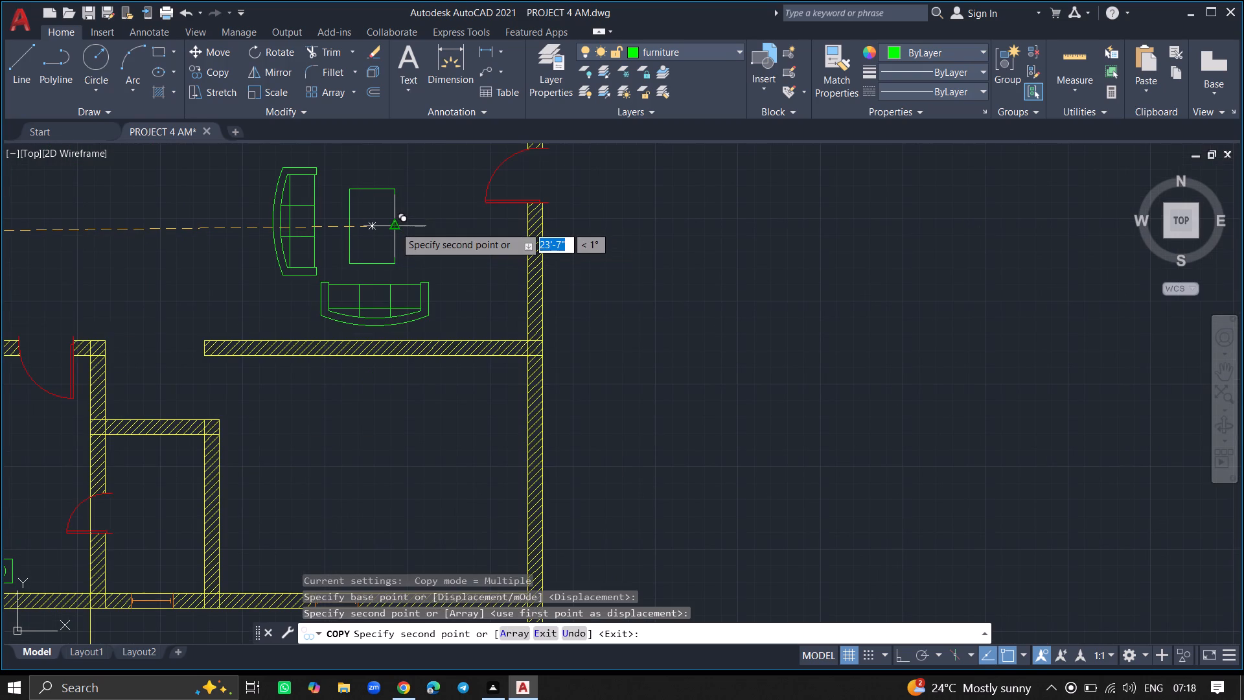
pyautogui.press('Escape')
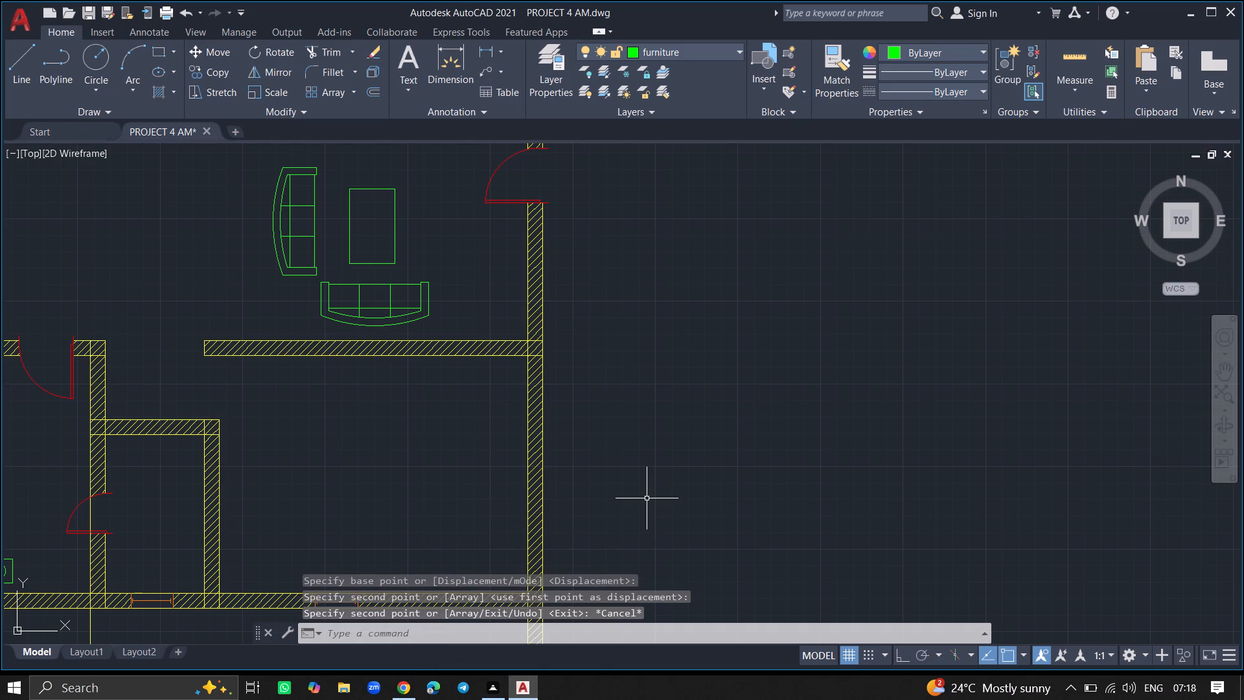
# Offset the copied table rectangle at the hall's right end 2" outward.
pyautogui.write('OFFSET')
pyautogui.press('Return')
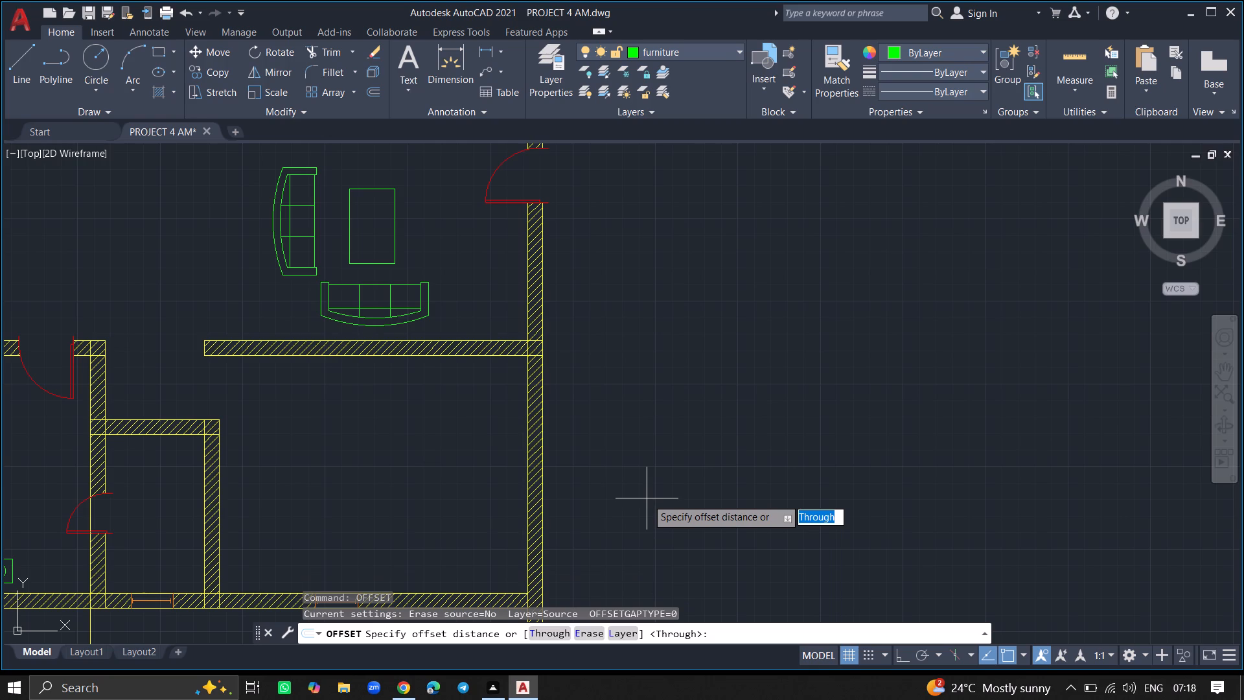
pyautogui.press('2')
pyautogui.hotkey('shift', '"')
pyautogui.press('Return')
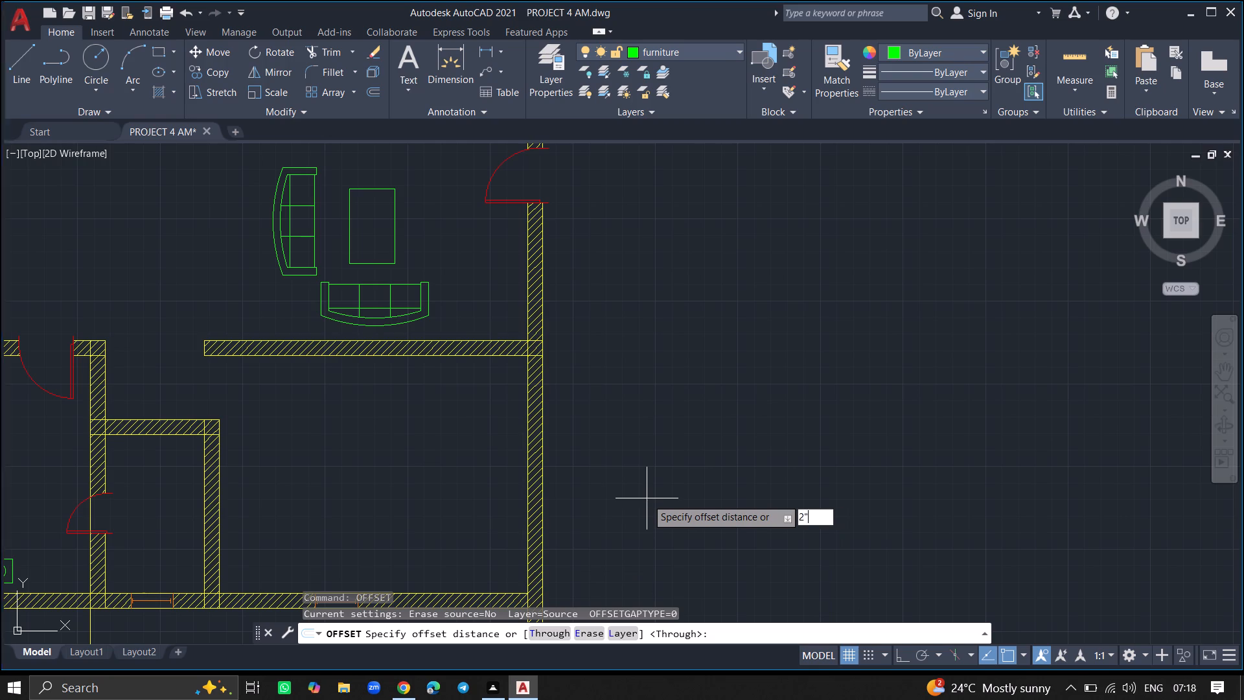
pyautogui.click(395, 253)
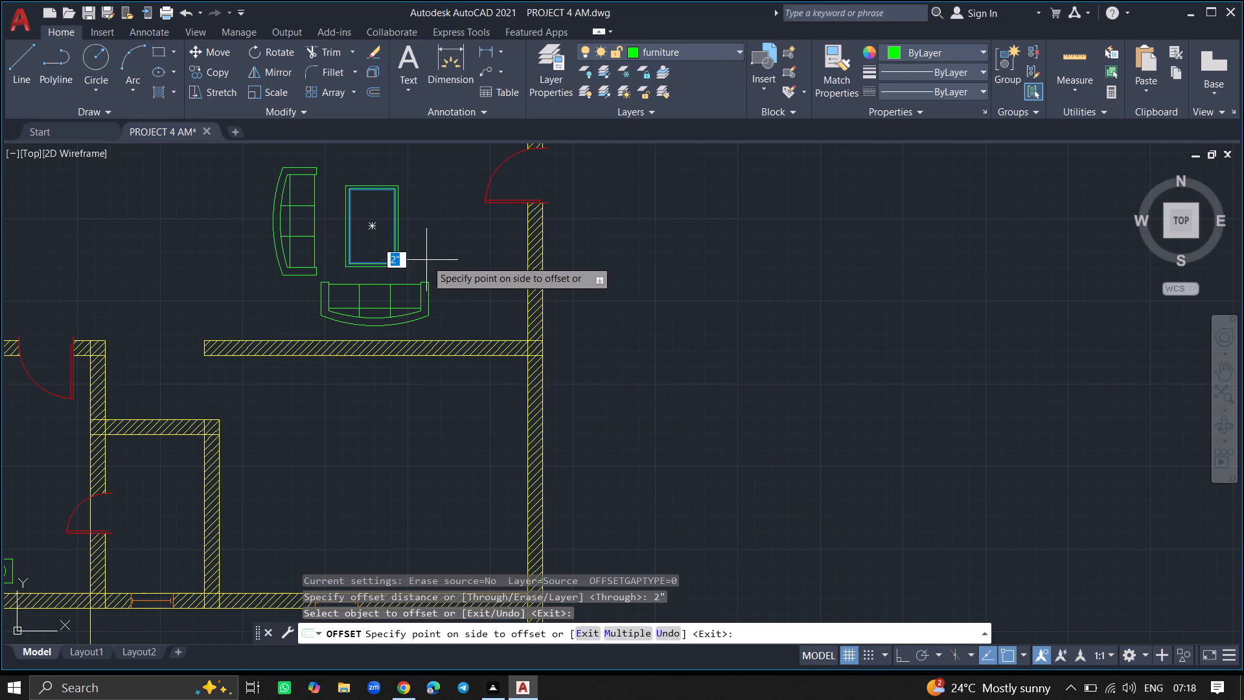
pyautogui.click(426, 260)
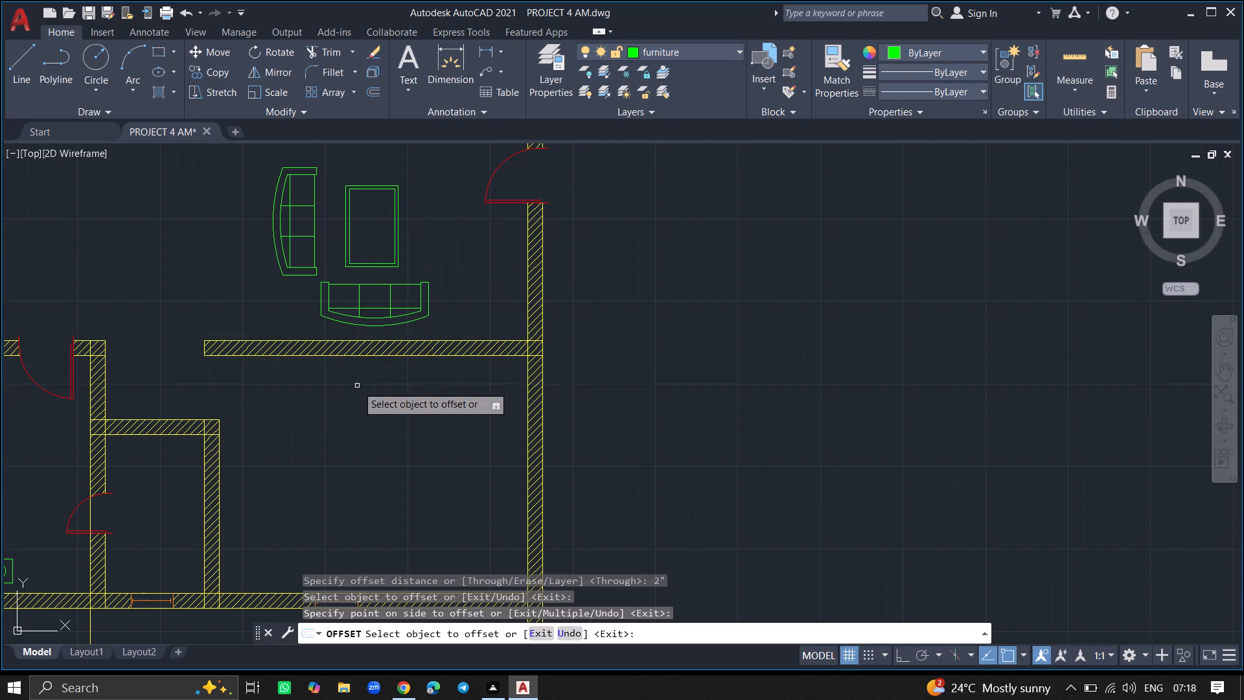
pyautogui.press('Return')
# Insert the Dining Set - 36 x 72 in. block from DesignCenter into the empty space right of the floor plan.
pyautogui.keyDown('ctrl'); pyautogui.scroll(-4, 357, 386); pyautogui.keyUp('ctrl')
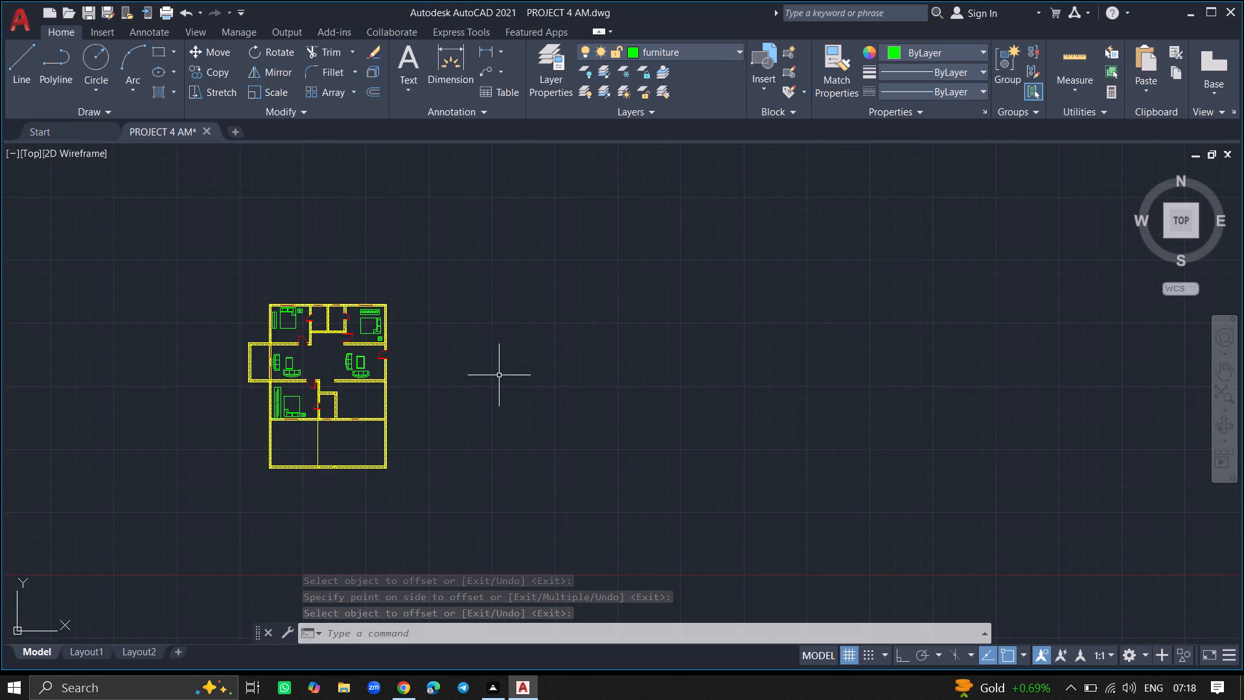
pyautogui.hotkey('ctrl', '2')
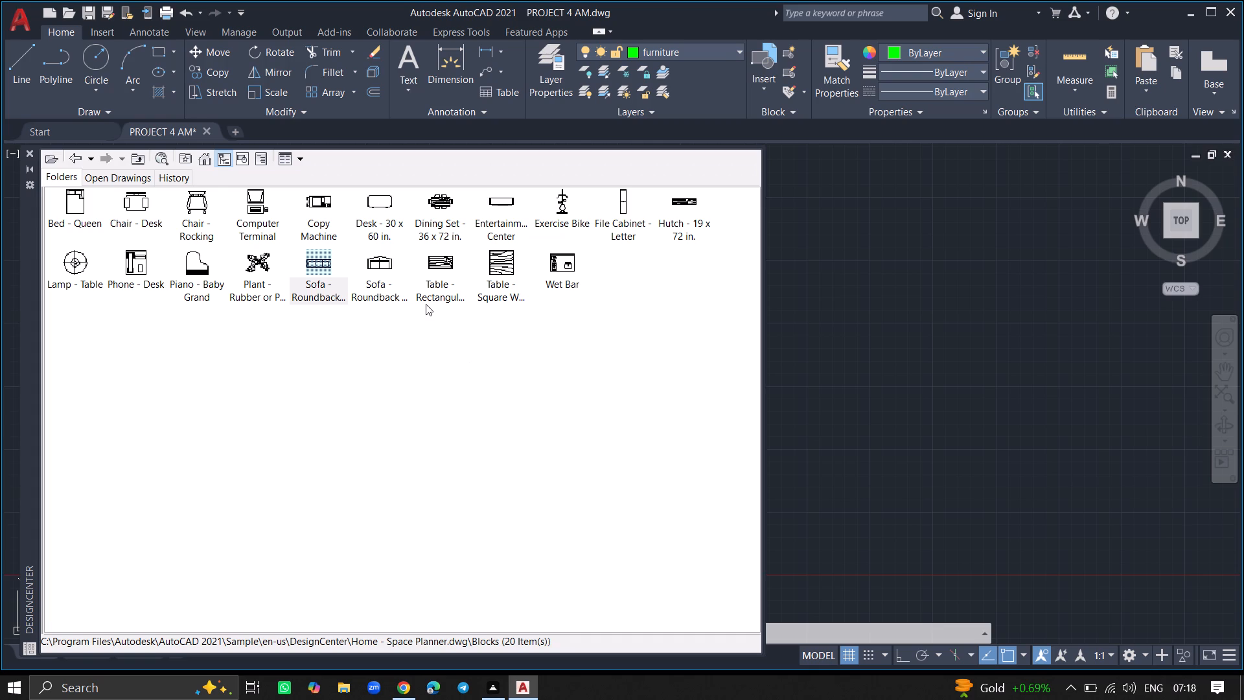
pyautogui.click(434, 216)
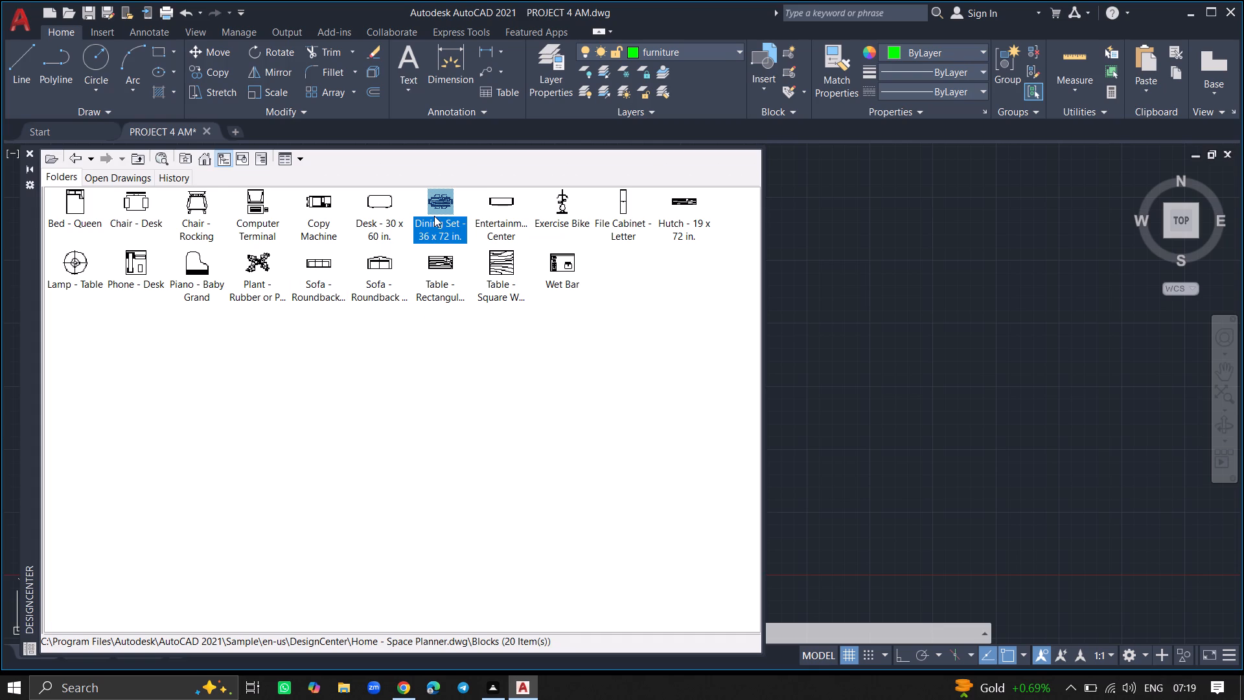
pyautogui.moveTo(434, 216); pyautogui.dragTo(871, 284)
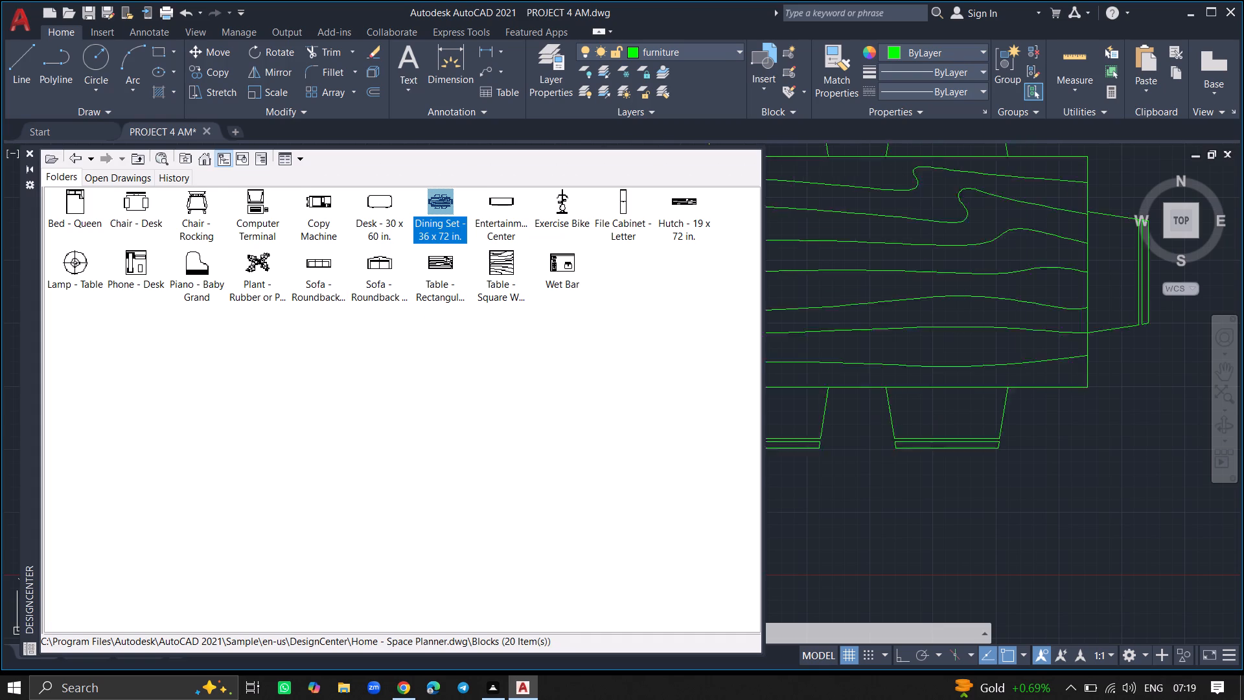
pyautogui.moveTo(871, 284); pyautogui.dragTo(897, 301)
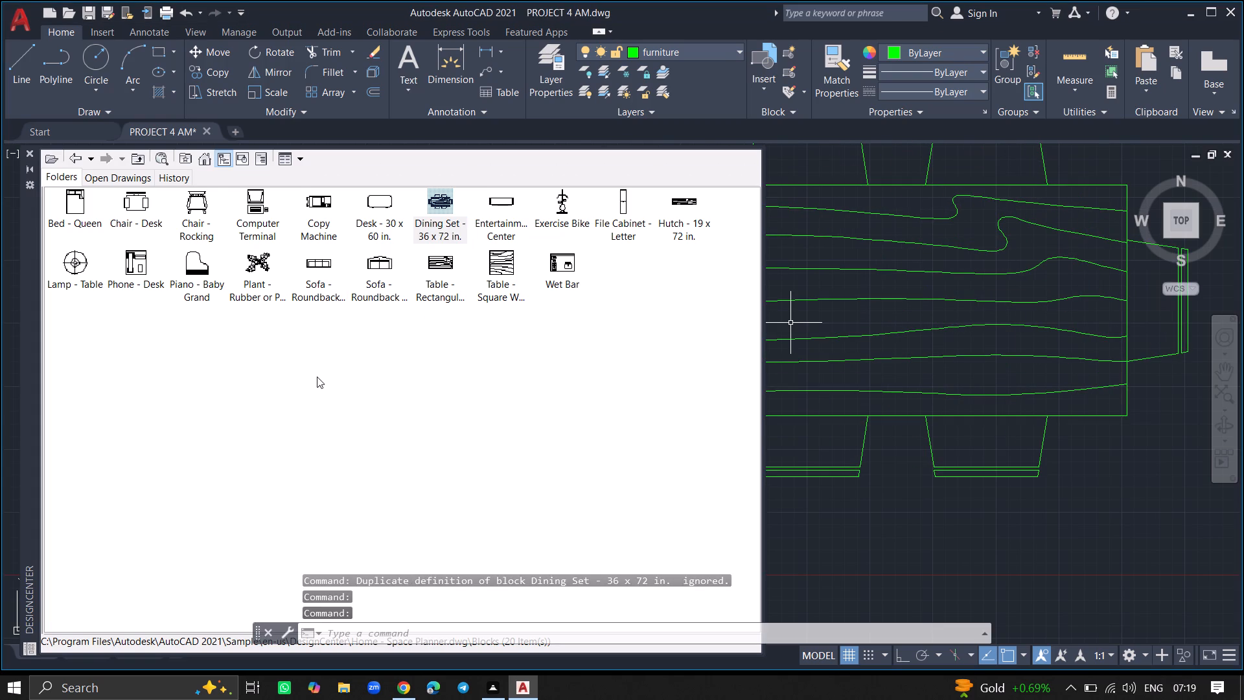
pyautogui.click(29, 151)
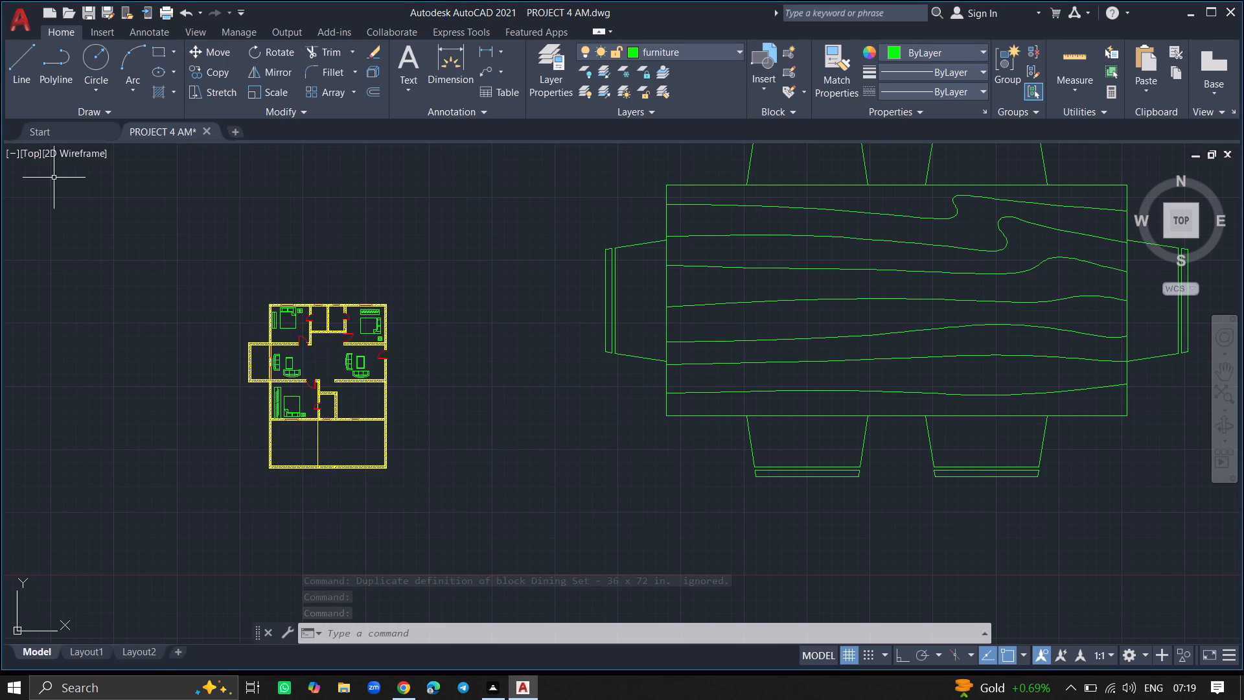
# Explode the oversized dining set block beside the floor plan.
pyautogui.keyDown('ctrl'); pyautogui.scroll(-2, 102, 238); pyautogui.keyUp('ctrl')
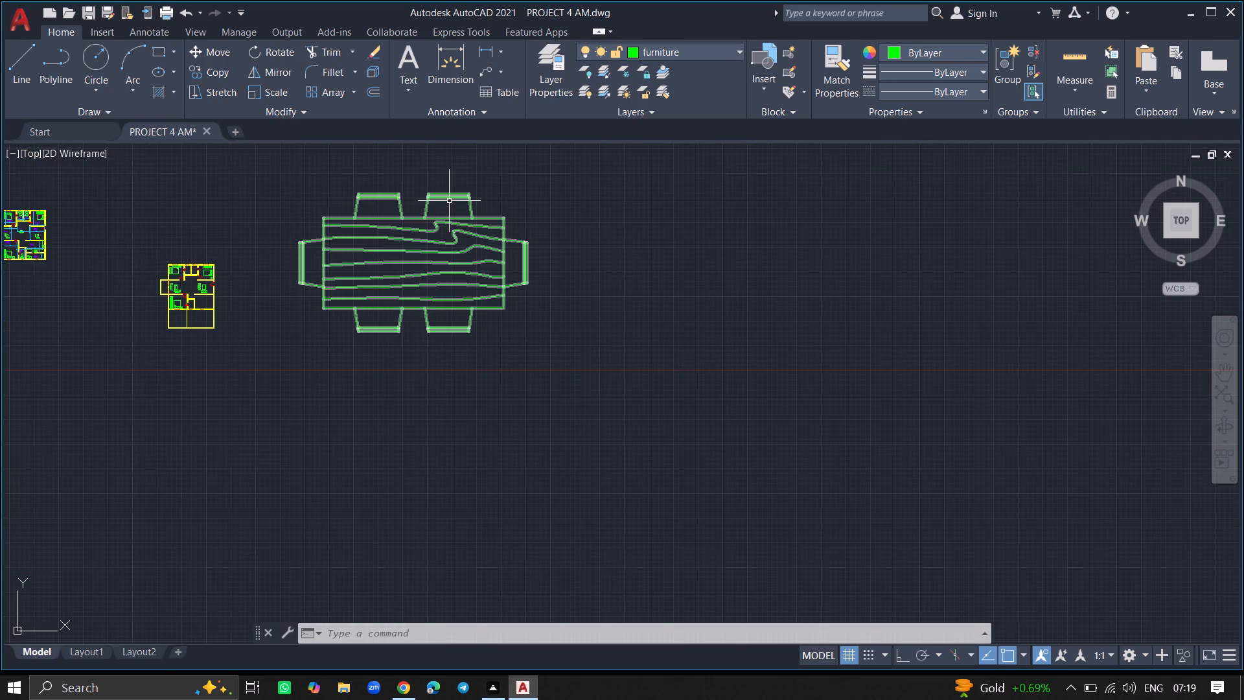
pyautogui.click(509, 192)
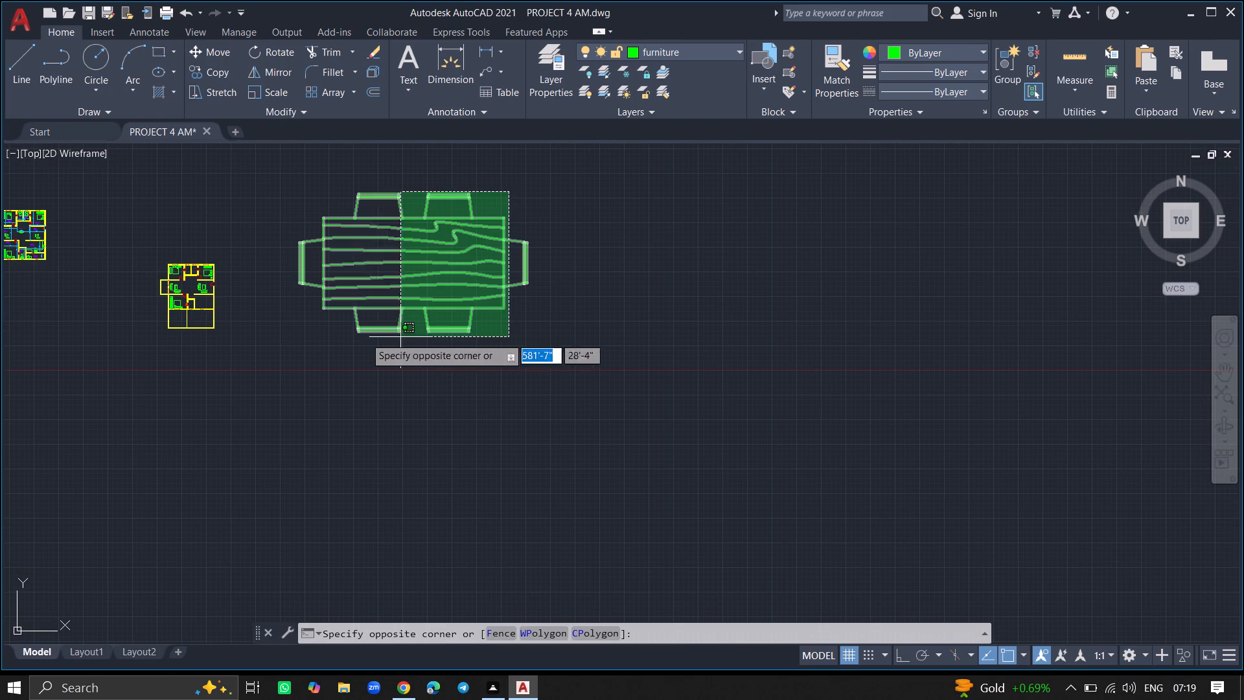
pyautogui.click(292, 328)
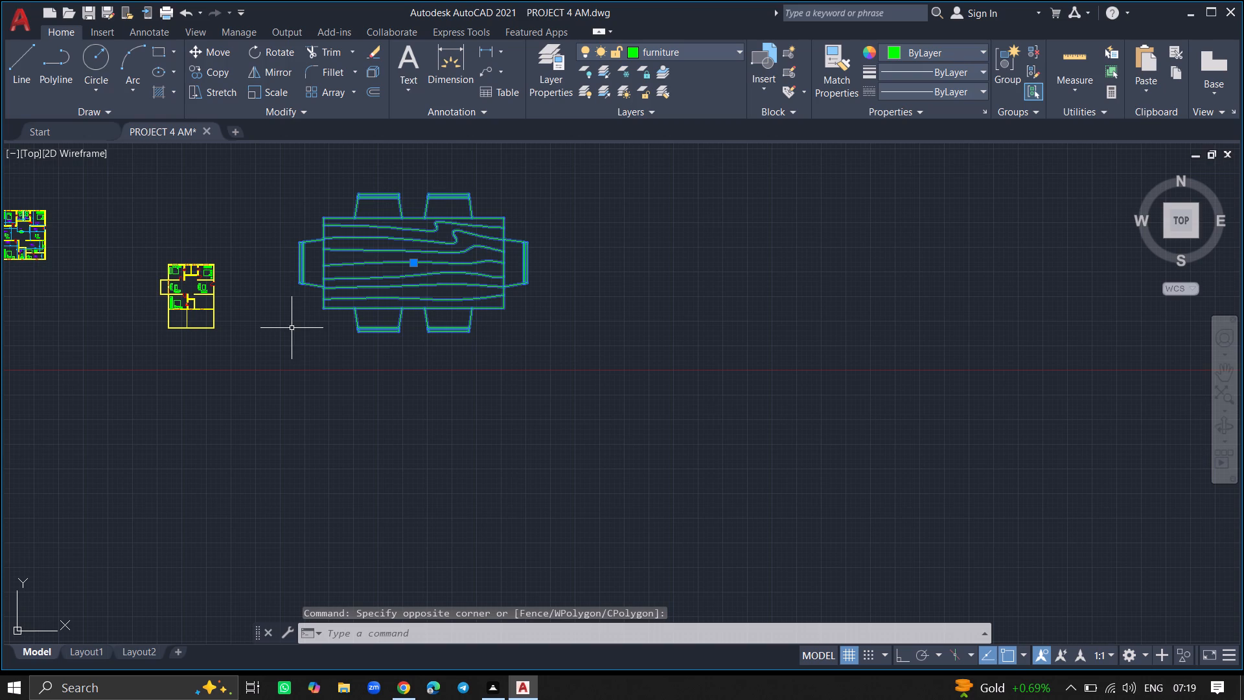
pyautogui.write('EX')
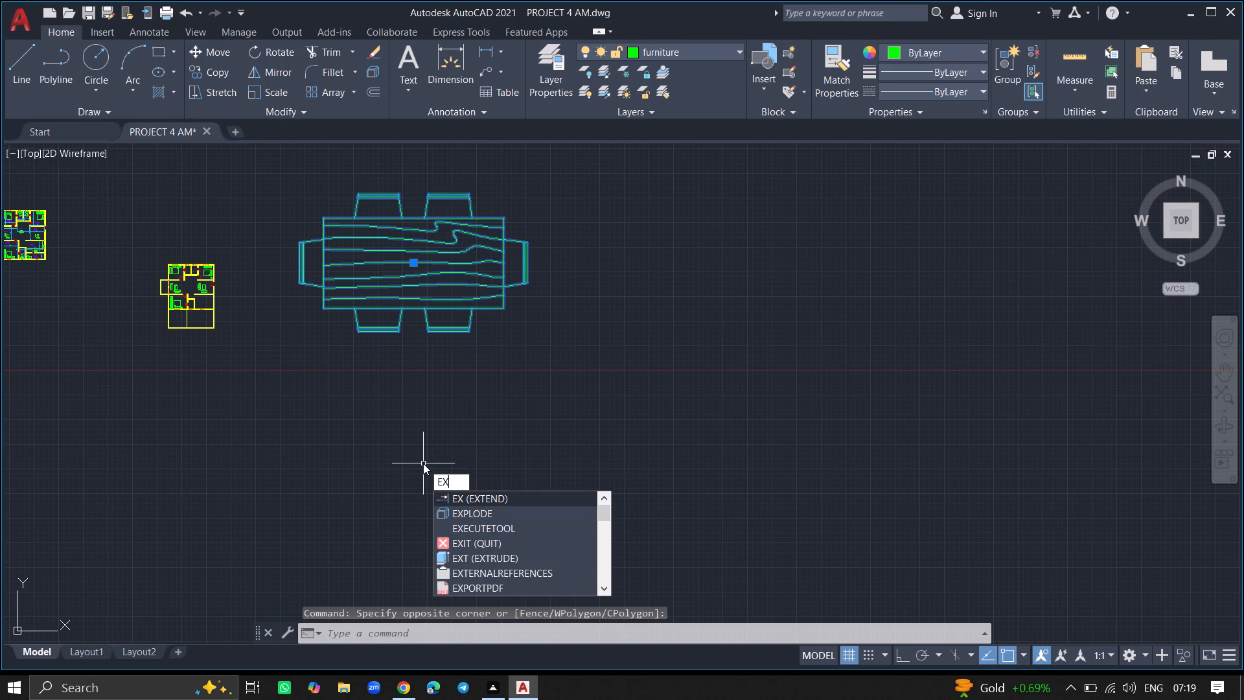
pyautogui.click(454, 509)
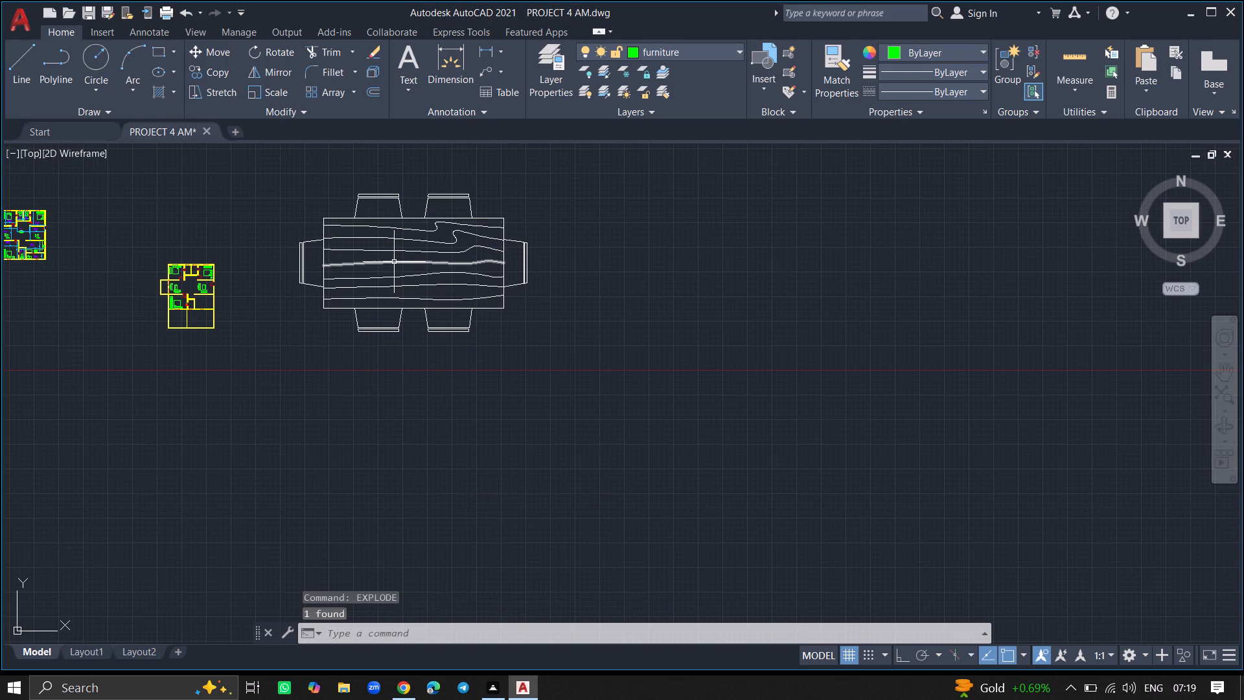
# Start the Trim command for the exploded dining set.
pyautogui.write('TR')
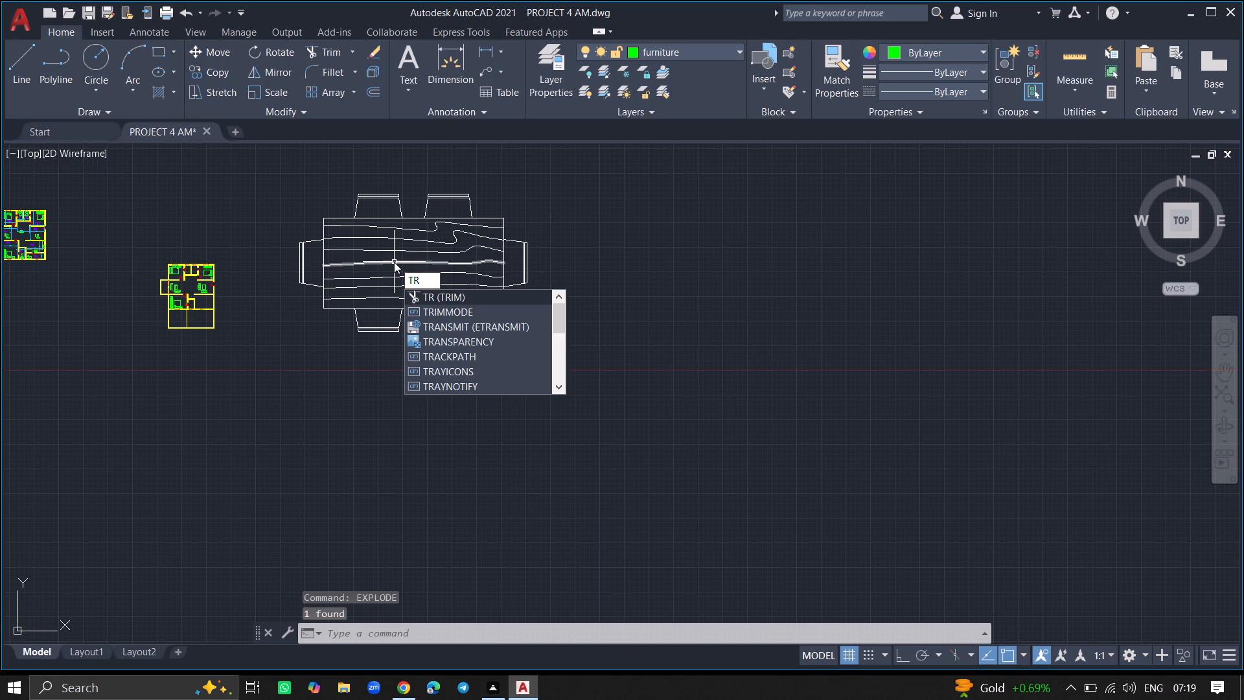
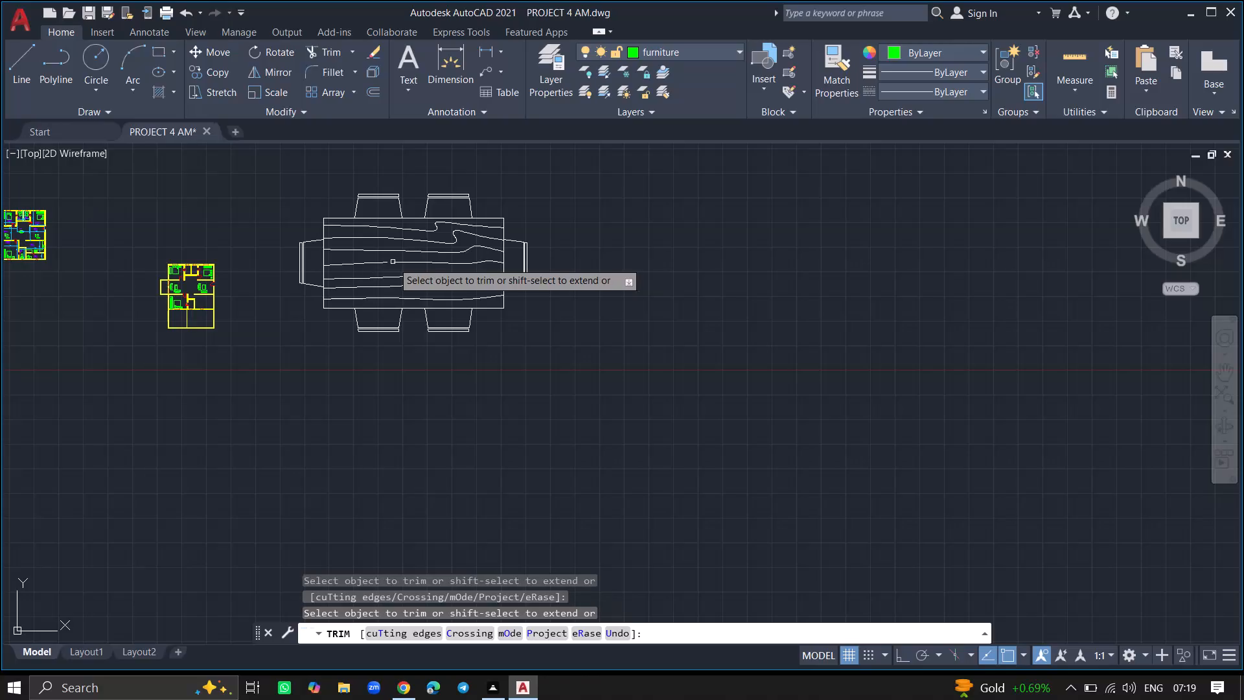
# Trim away the left half of the middle wood-grain line on the dining table top.
pyautogui.click(387, 264)
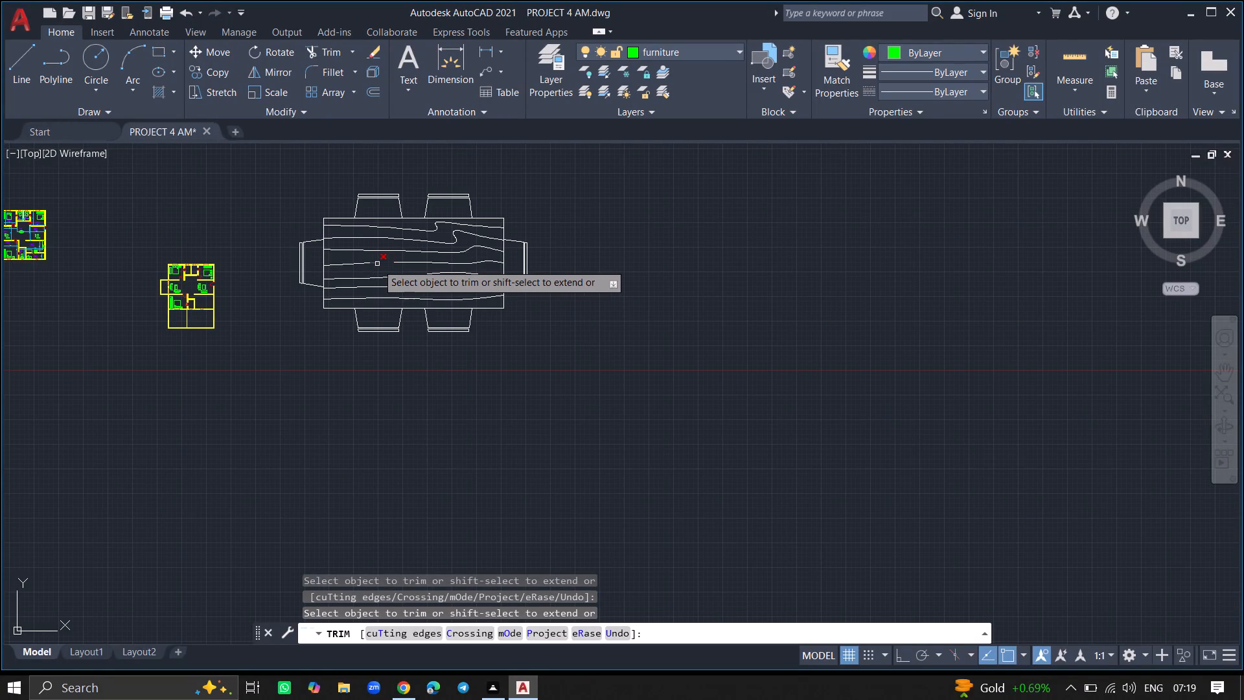
pyautogui.click(377, 264)
pyautogui.click(366, 264)
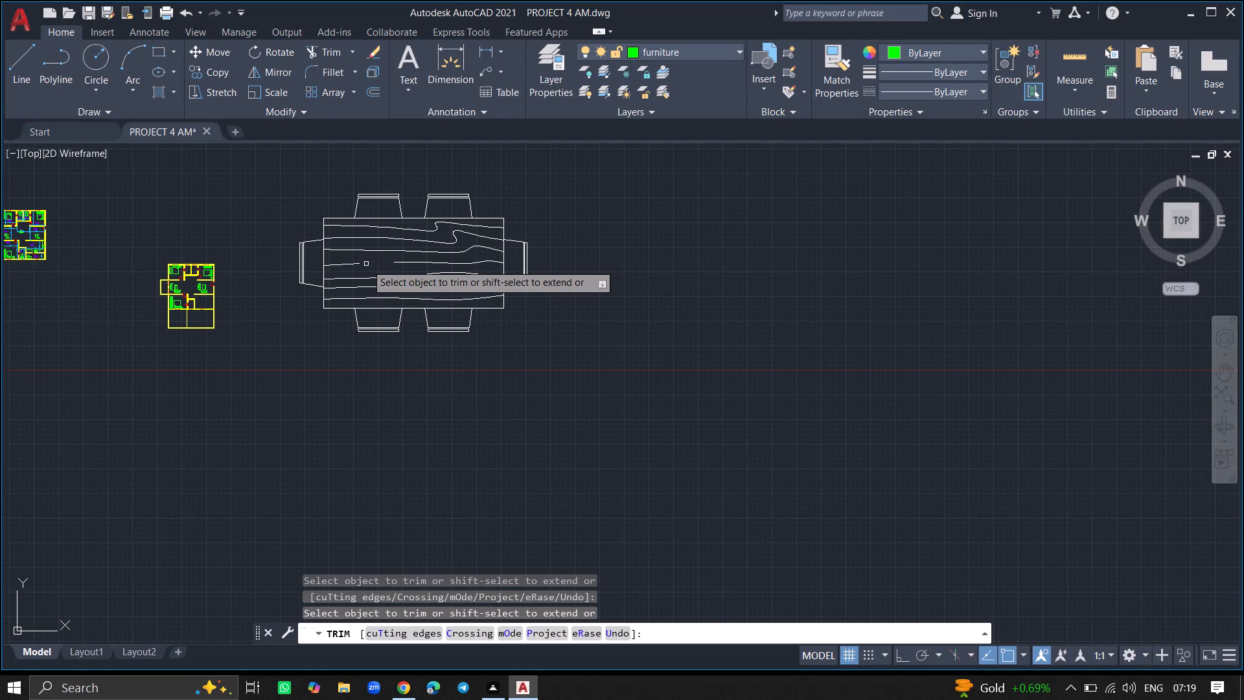
pyautogui.click(357, 263)
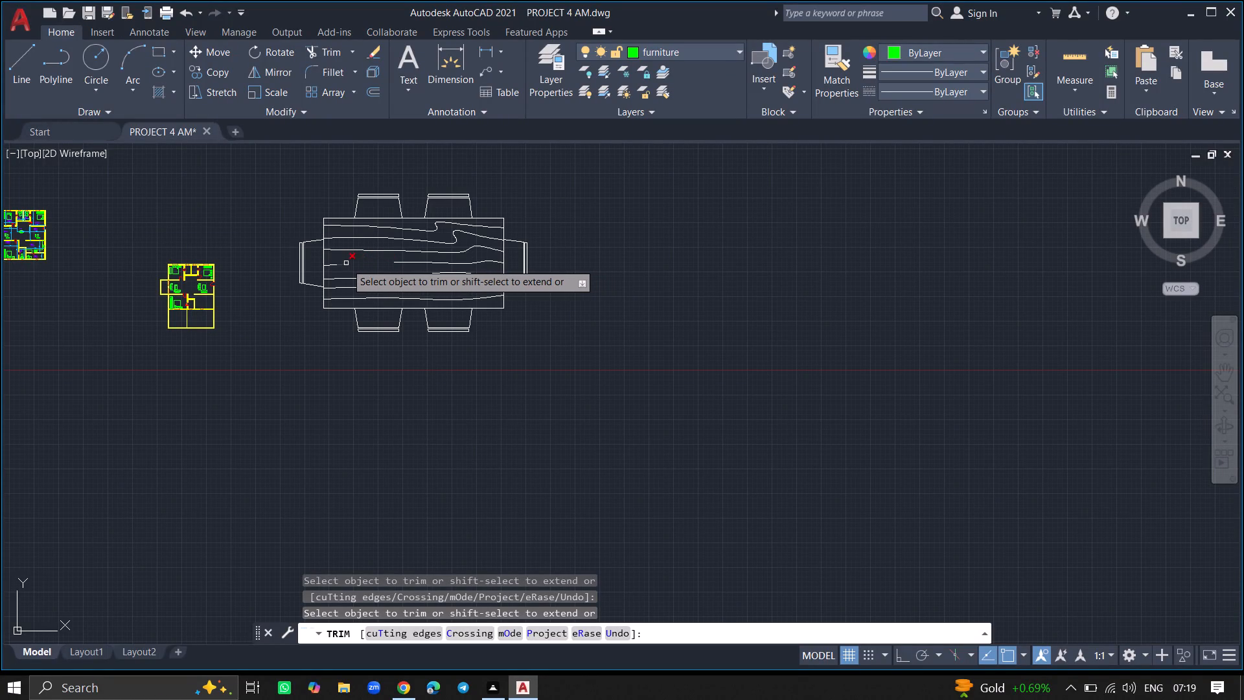
pyautogui.click(346, 263)
pyautogui.click(337, 263)
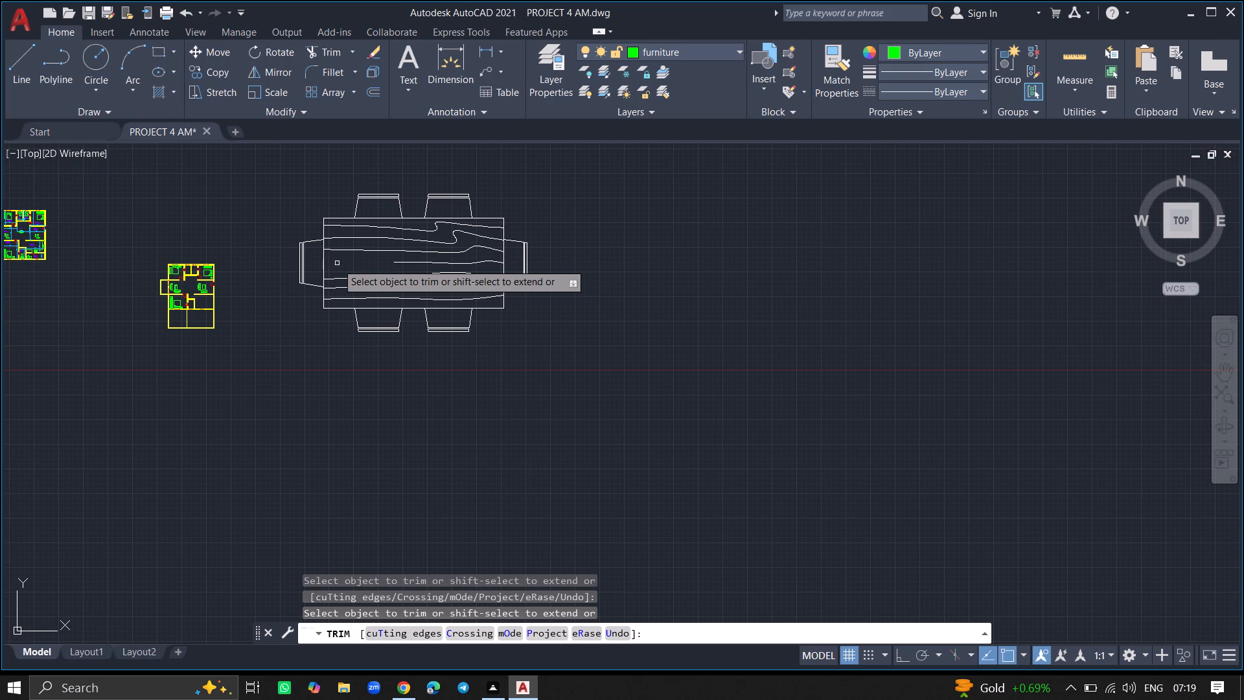
# Trim away the three upper wood-grain lines and the remaining right half of the middle line on the table top.
pyautogui.click(342, 252)
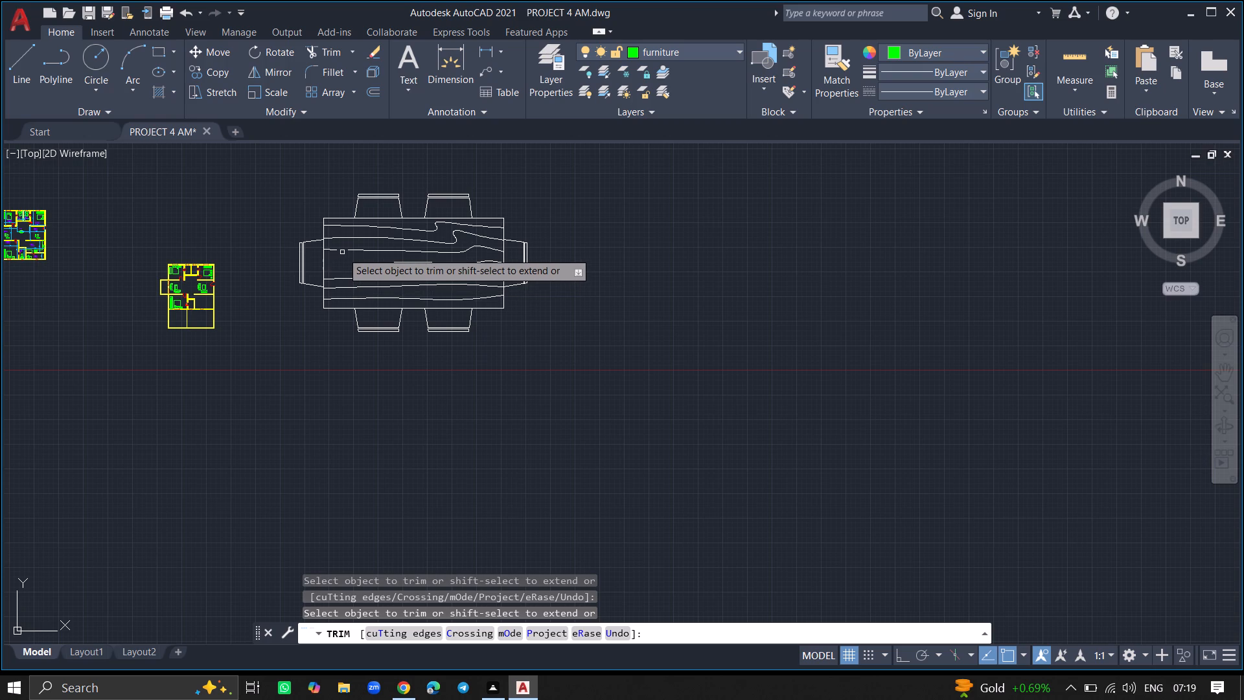
pyautogui.click(334, 250)
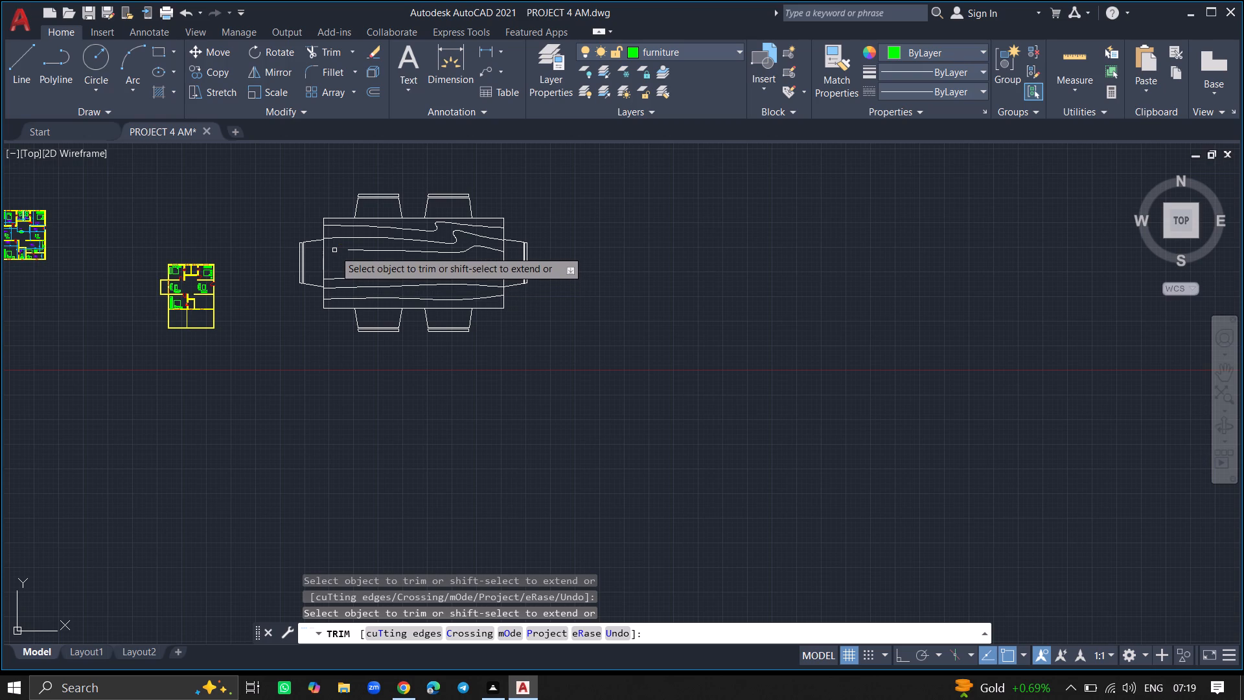
pyautogui.click(341, 231)
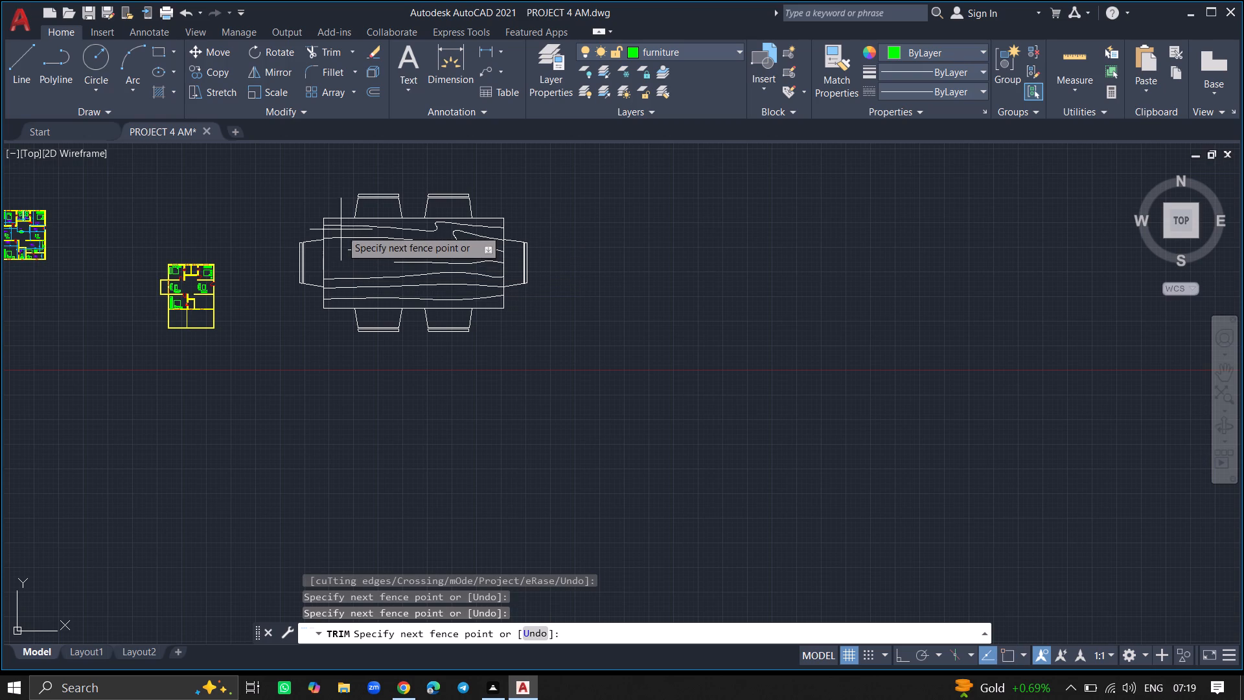
pyautogui.click(340, 226)
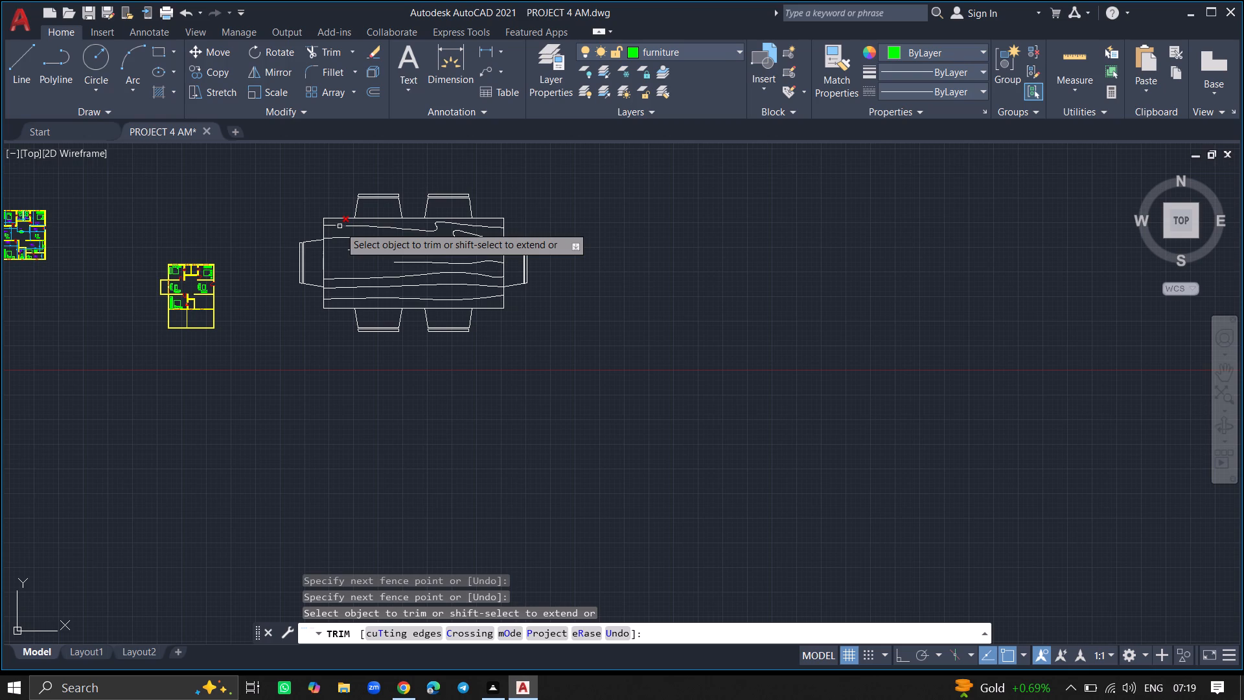
pyautogui.click(340, 226)
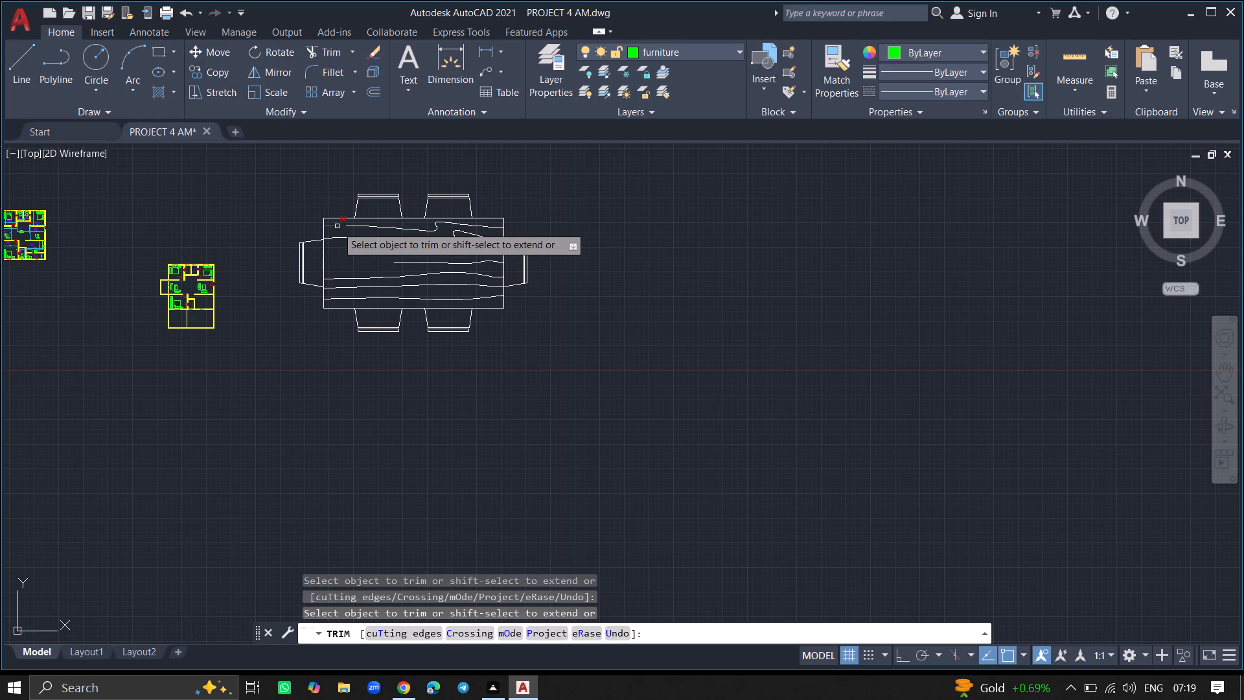
pyautogui.click(337, 226)
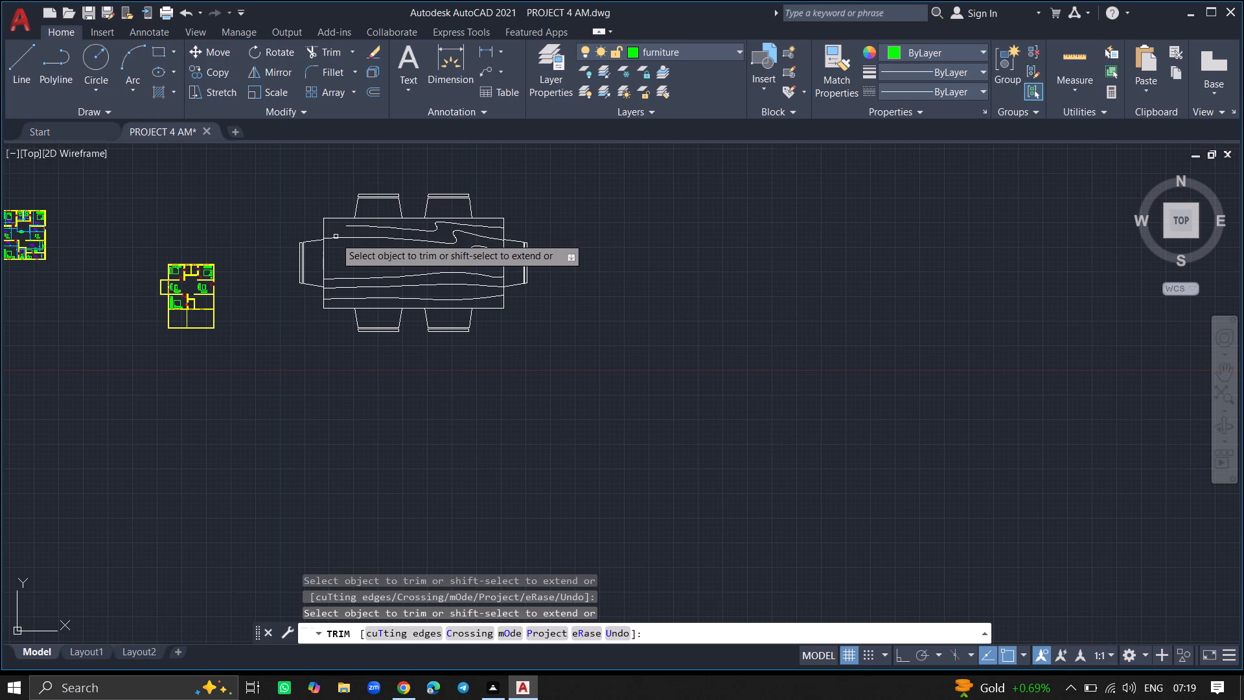
pyautogui.click(335, 239)
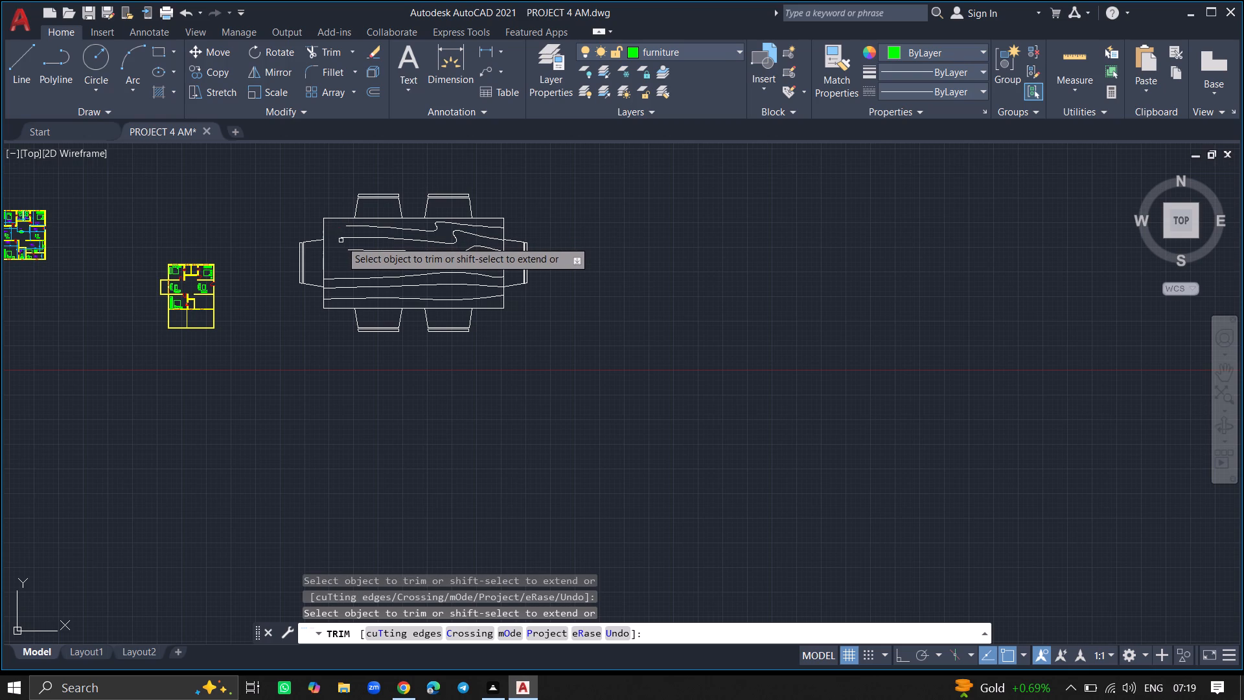
pyautogui.click(341, 239)
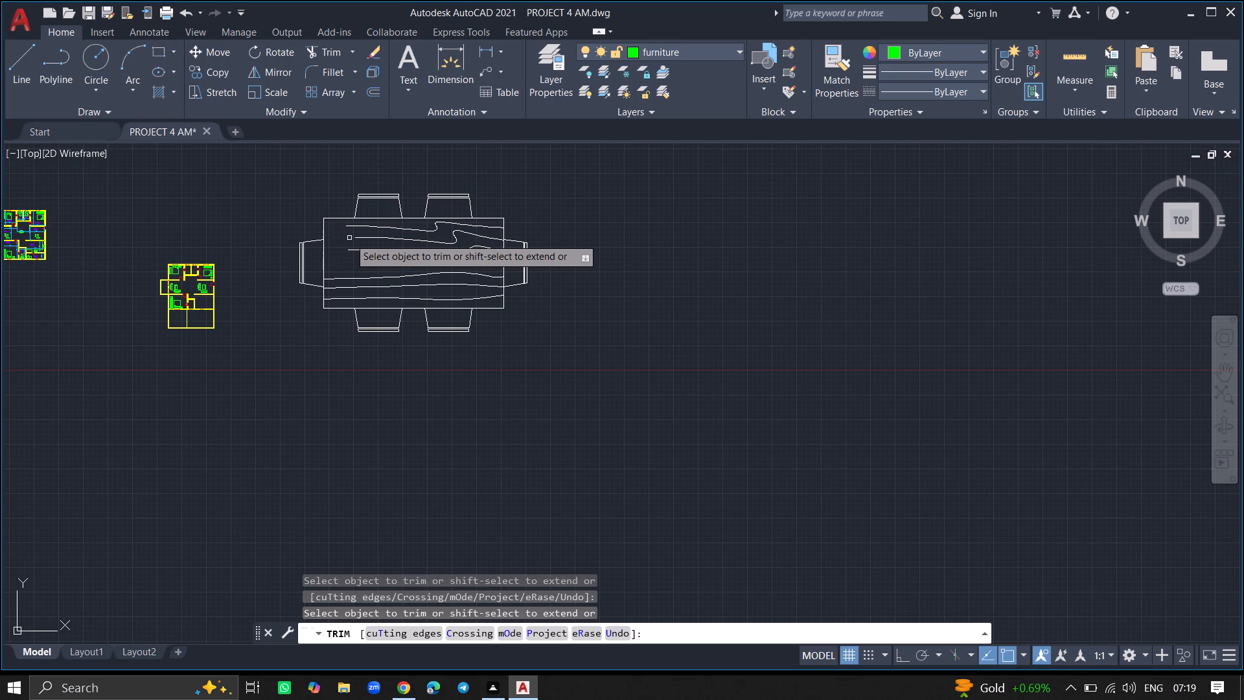
pyautogui.click(354, 239)
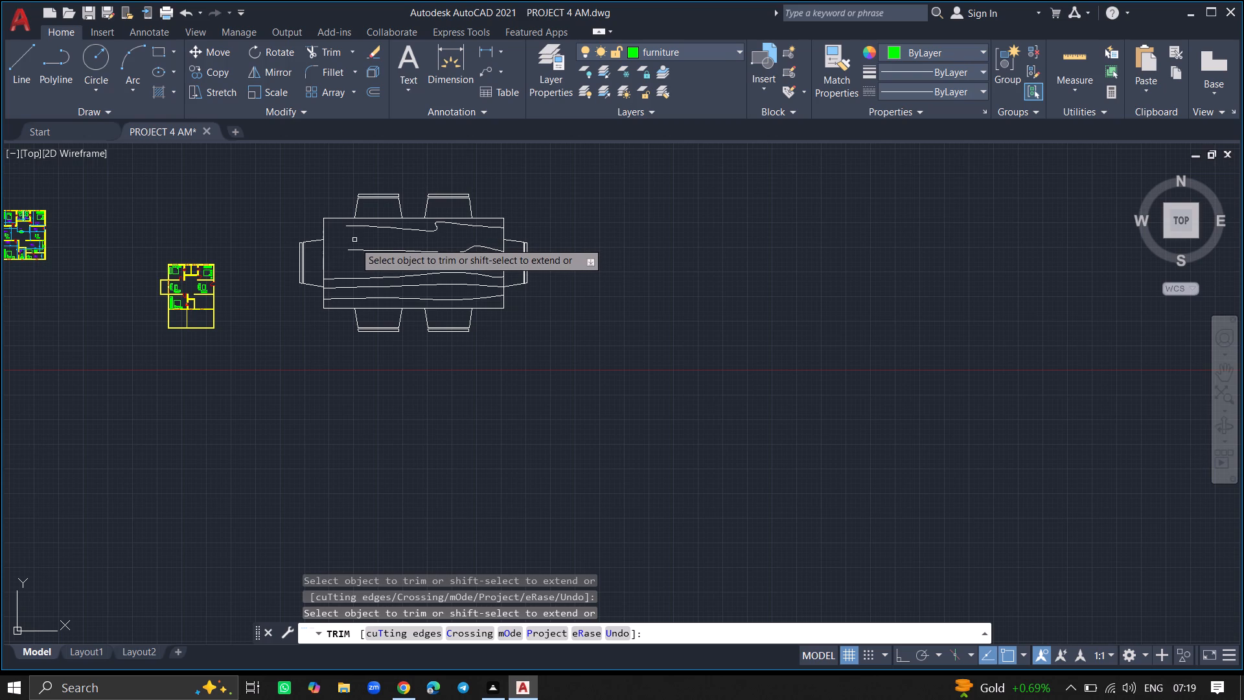
pyautogui.click(355, 249)
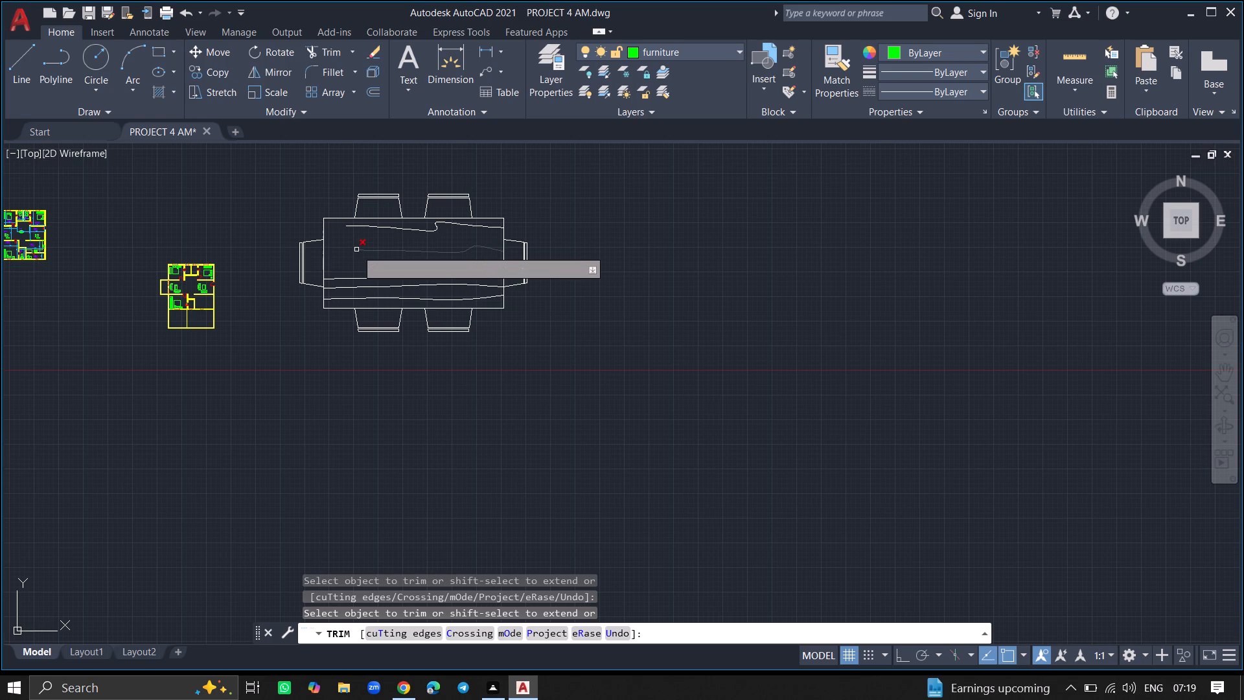
pyautogui.click(357, 250)
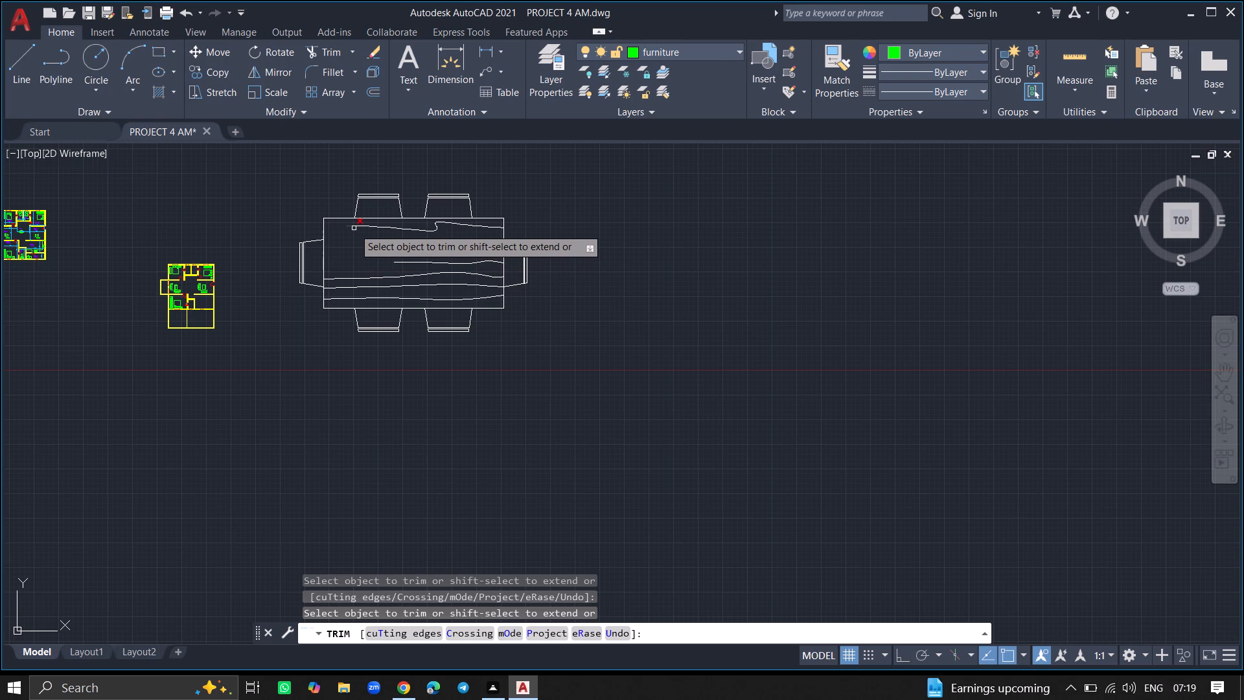
pyautogui.click(354, 228)
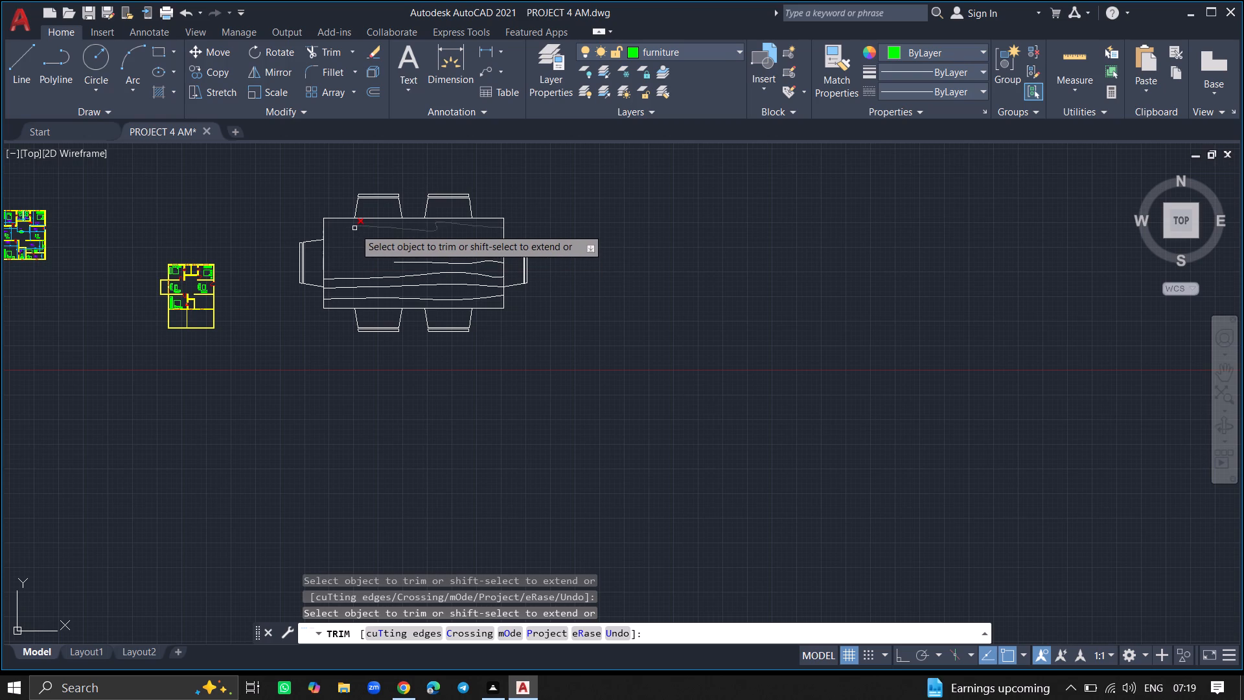
pyautogui.click(356, 228)
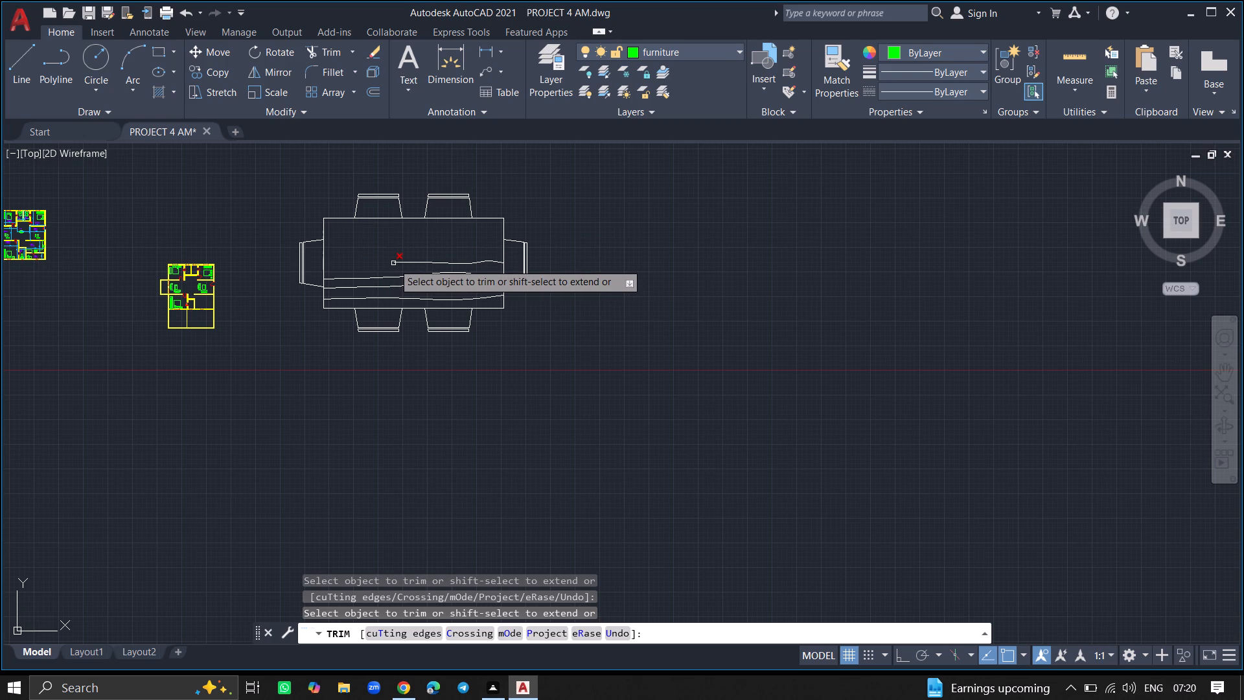
pyautogui.click(393, 263)
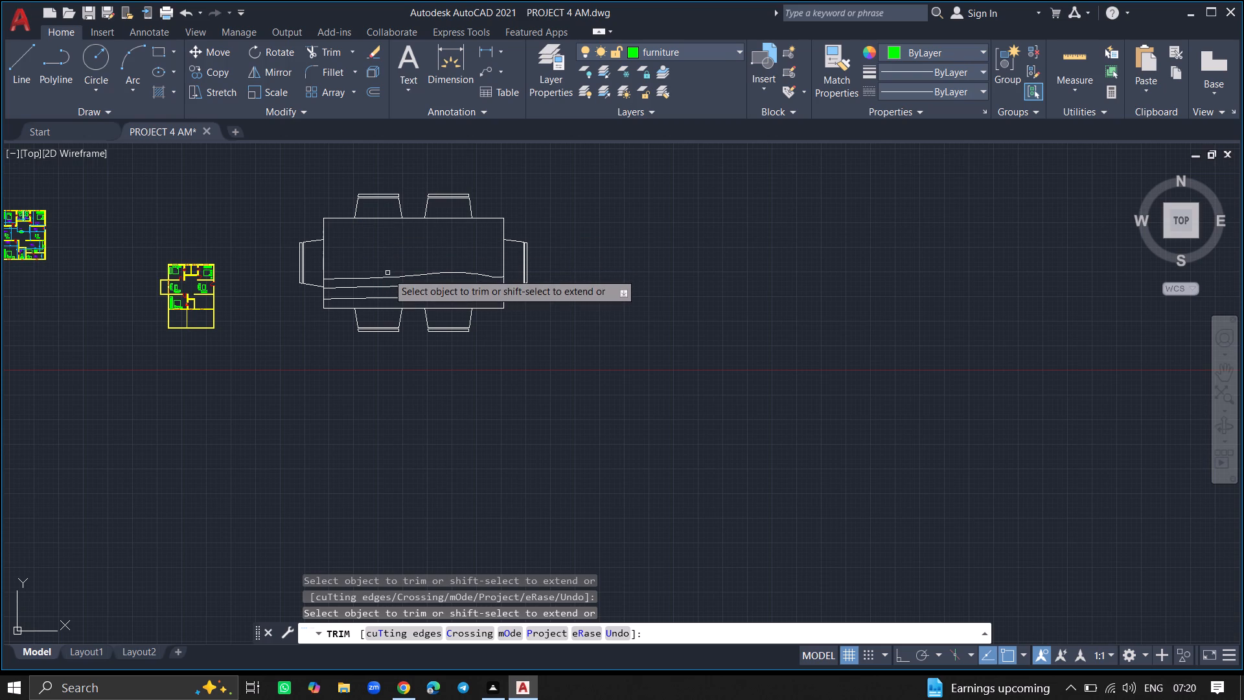
# Trim pieces from the central part of the two wood-grain lines just below the middle of the table.
pyautogui.moveTo(387, 276); pyautogui.dragTo(380, 276)
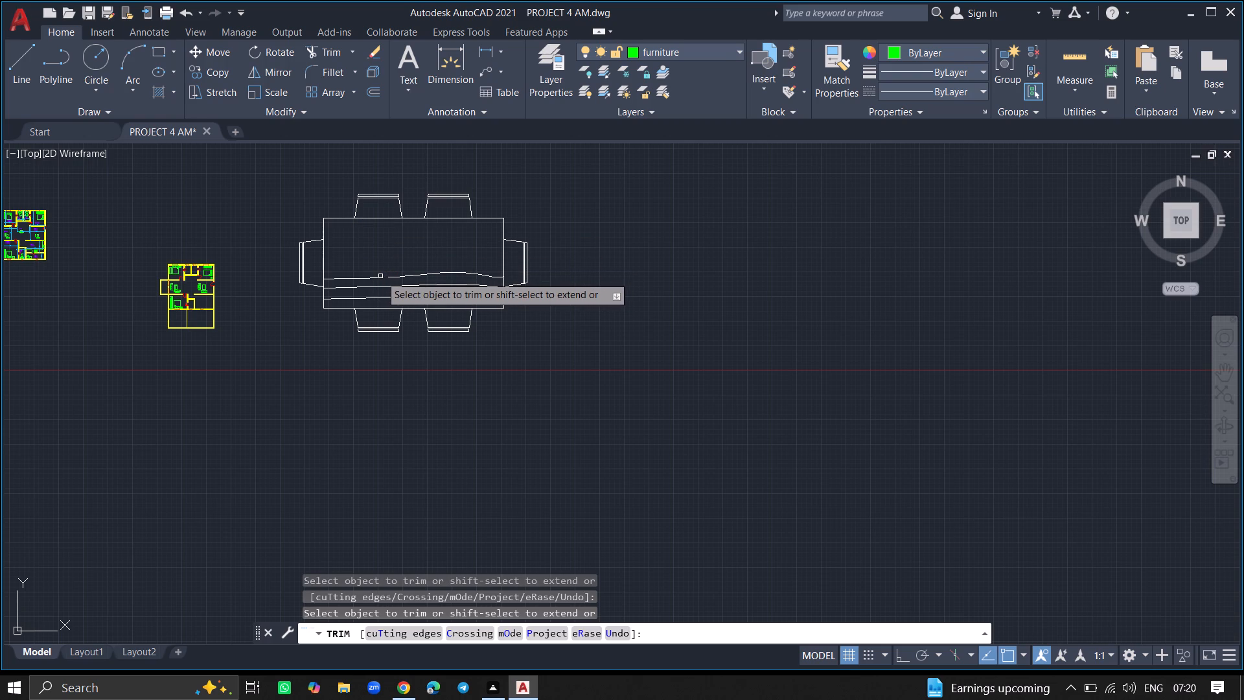
pyautogui.moveTo(380, 276); pyautogui.dragTo(378, 276)
pyautogui.click(378, 276)
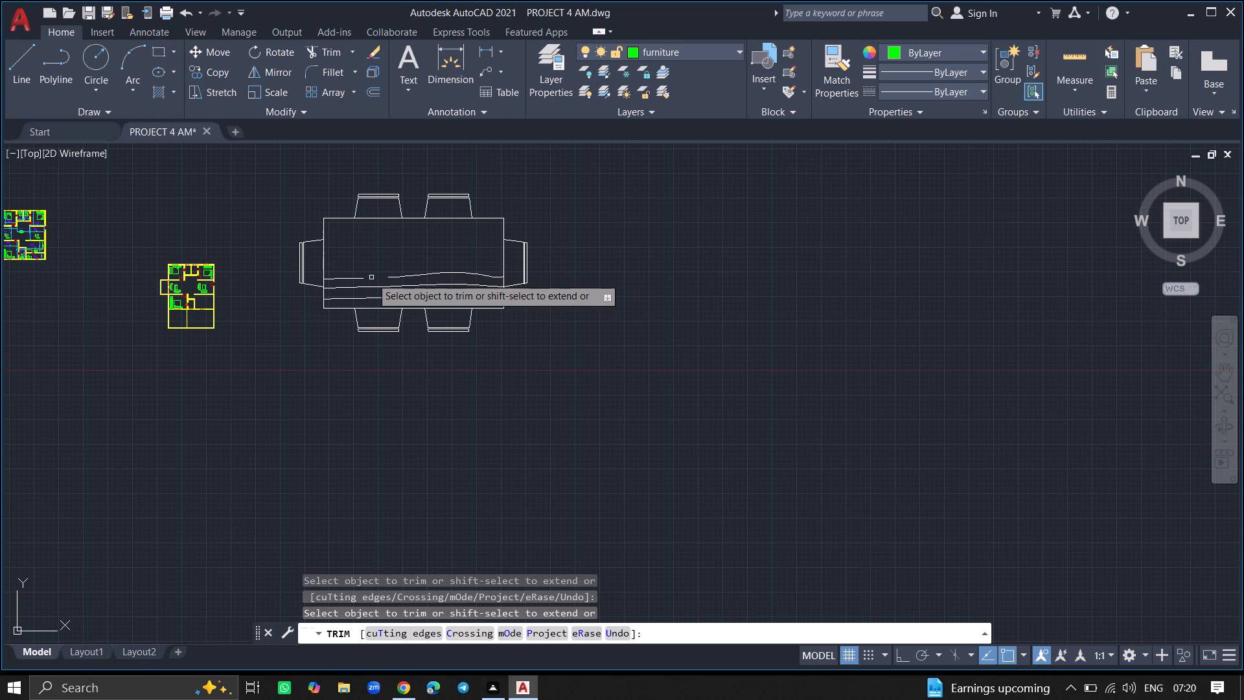
pyautogui.click(370, 278)
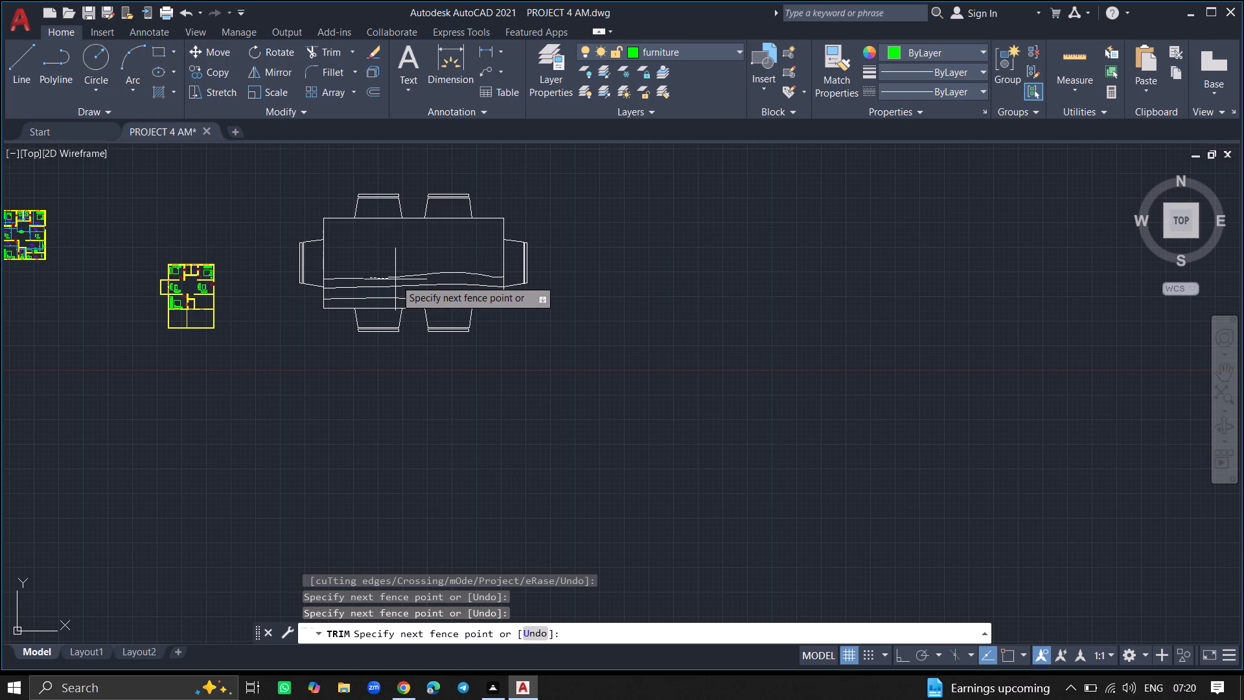
pyautogui.click(396, 278)
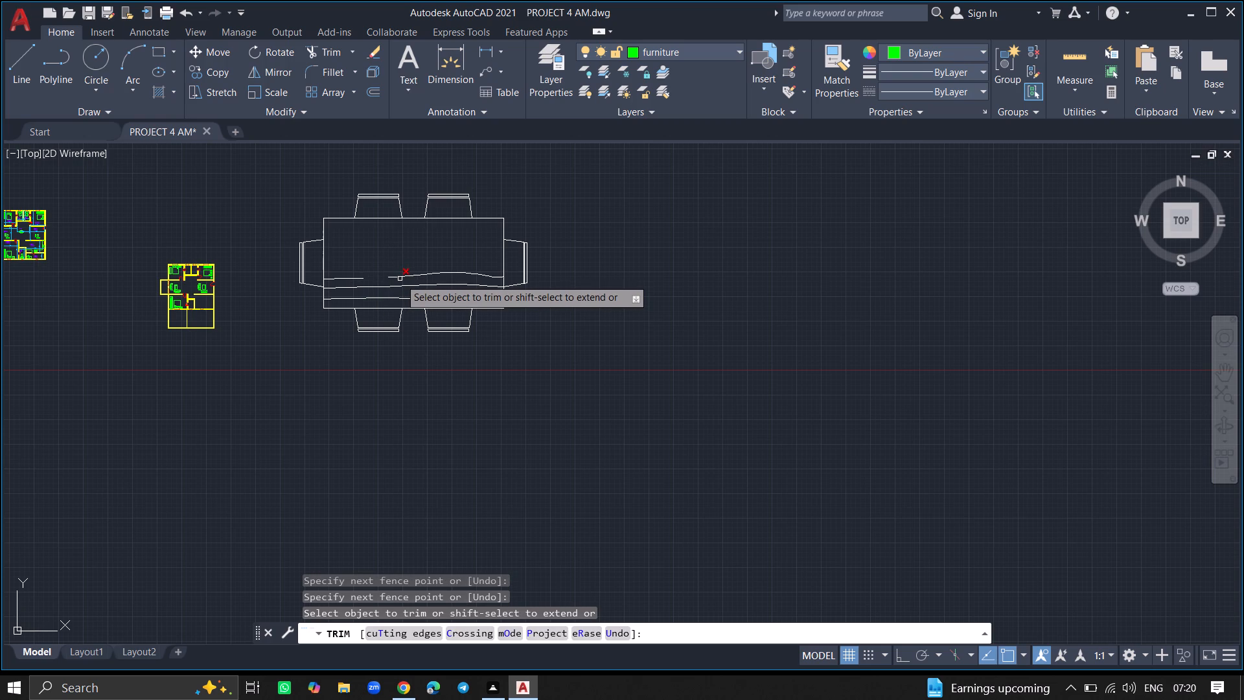
pyautogui.moveTo(400, 279); pyautogui.dragTo(400, 285)
pyautogui.click(400, 285)
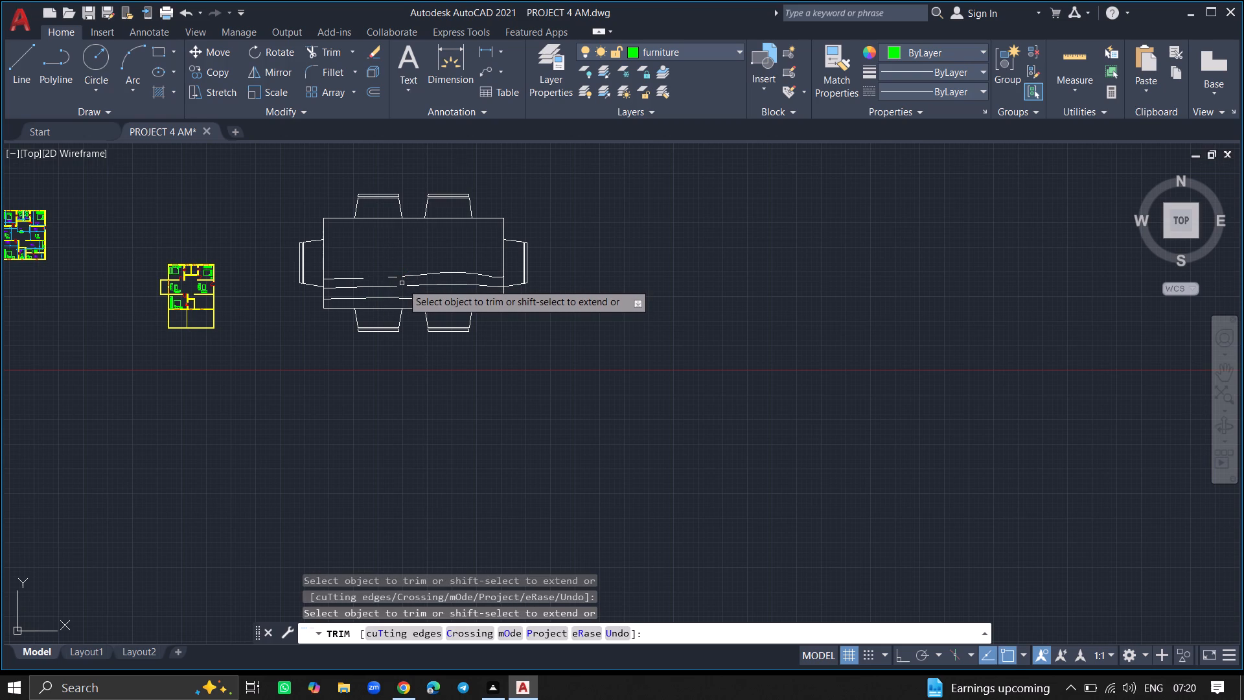
pyautogui.moveTo(402, 283); pyautogui.dragTo(384, 285)
pyautogui.click(384, 285)
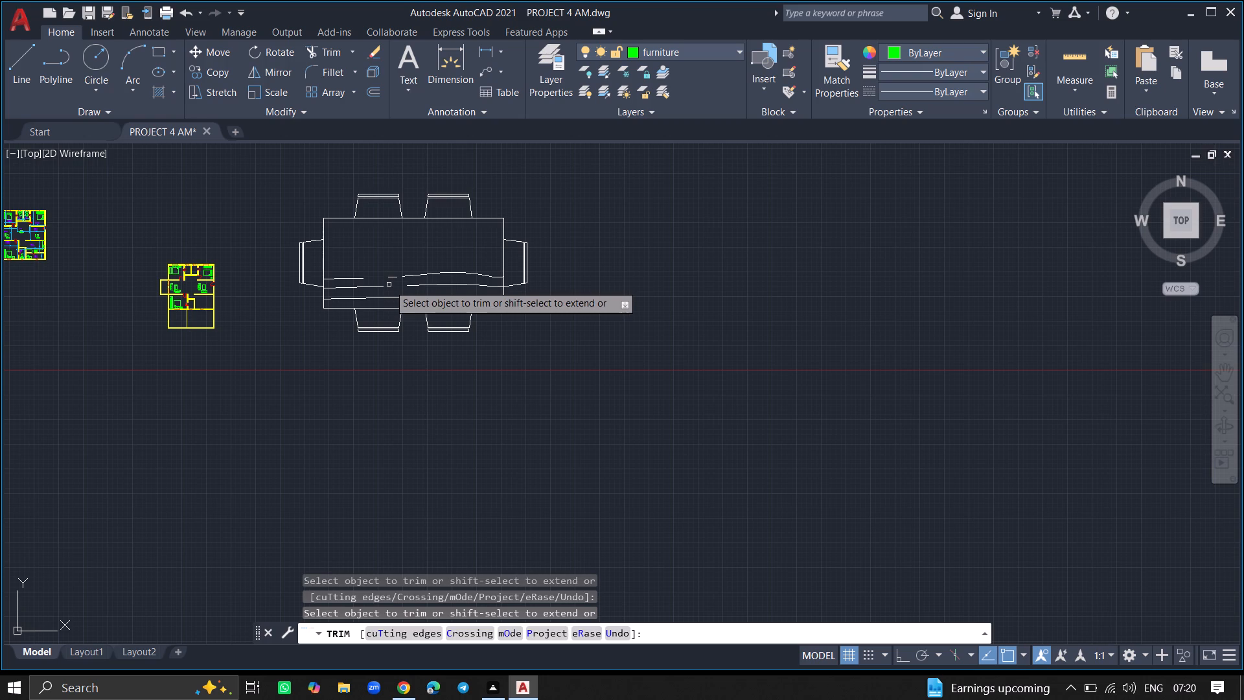
pyautogui.click(389, 285)
pyautogui.click(376, 289)
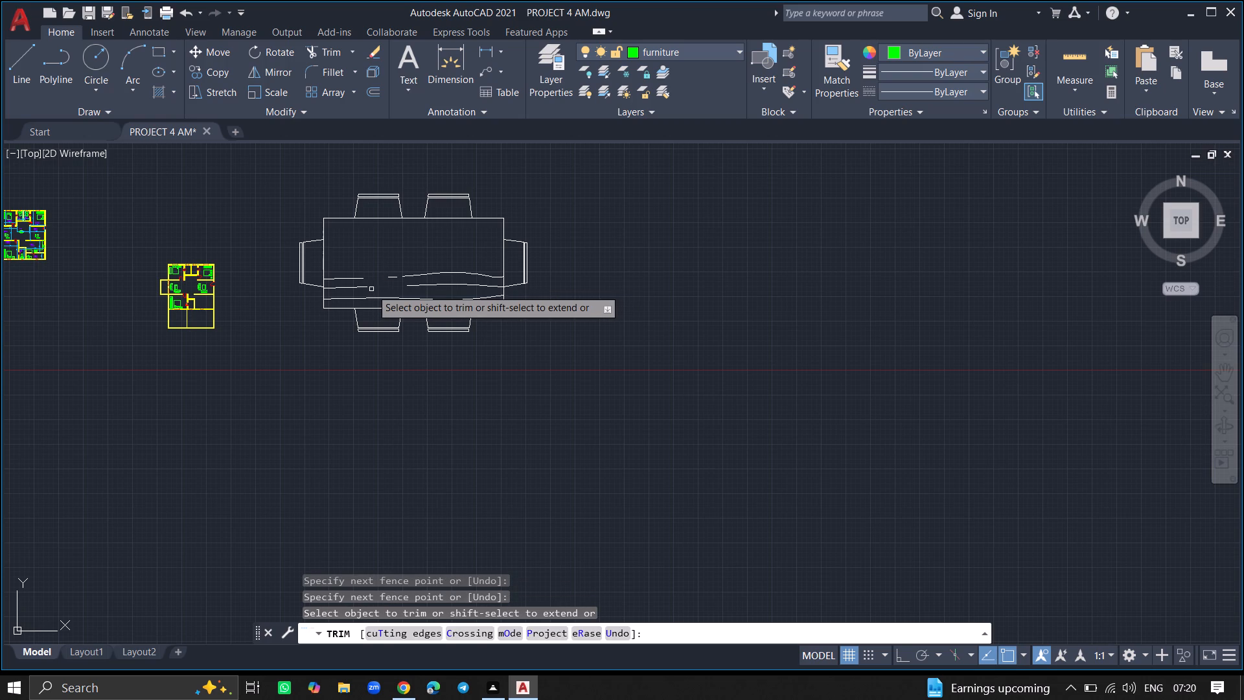
# Trim away the remaining left-end segments of the two wood-grain lines just below the table's middle.
pyautogui.moveTo(369, 289); pyautogui.dragTo(362, 286)
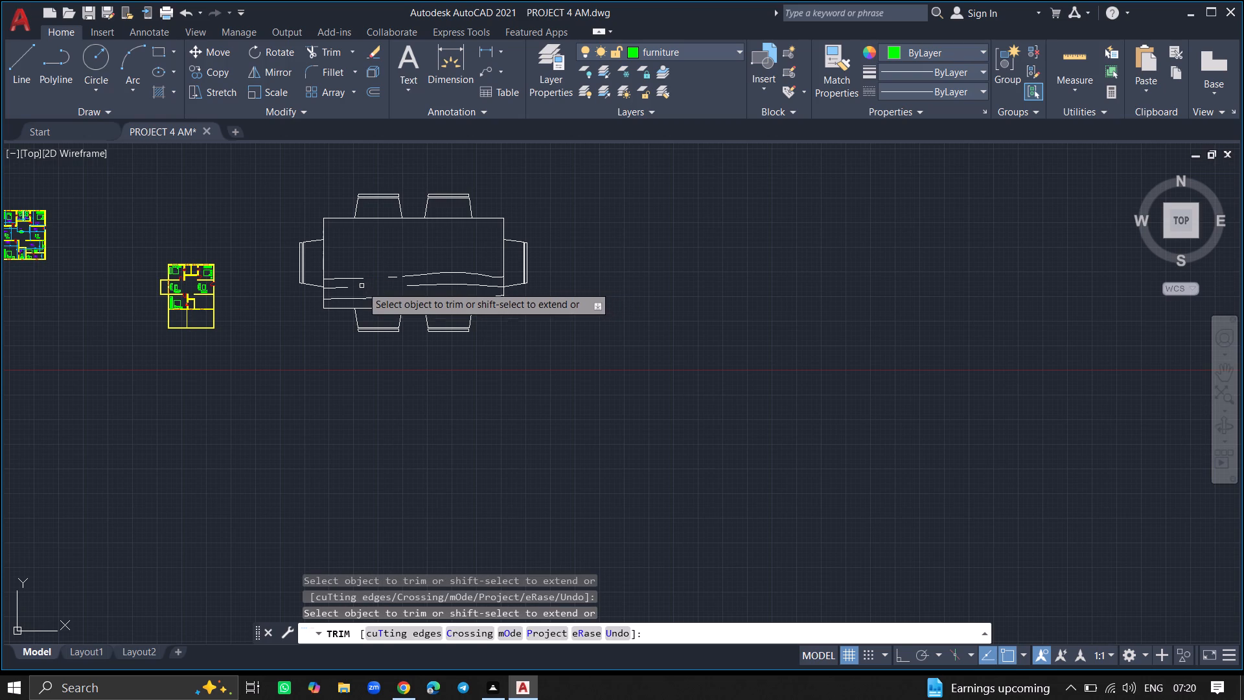
pyautogui.moveTo(362, 286); pyautogui.dragTo(360, 280)
pyautogui.click(360, 280)
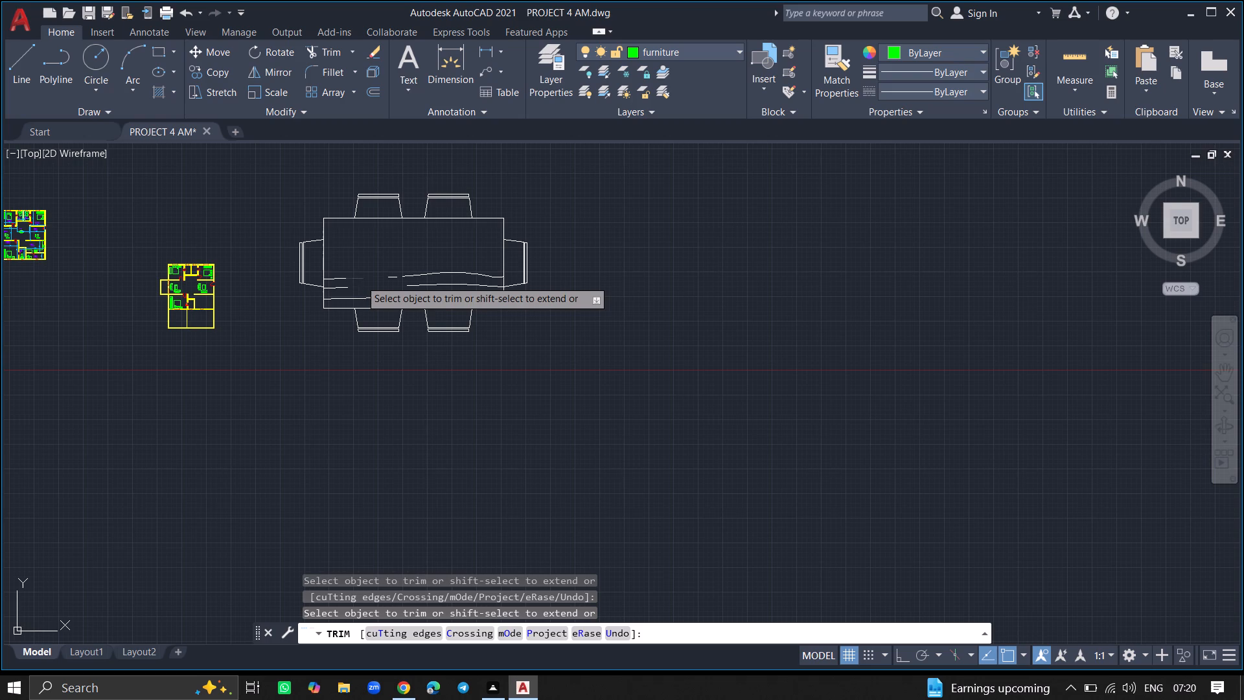
pyautogui.click(346, 277)
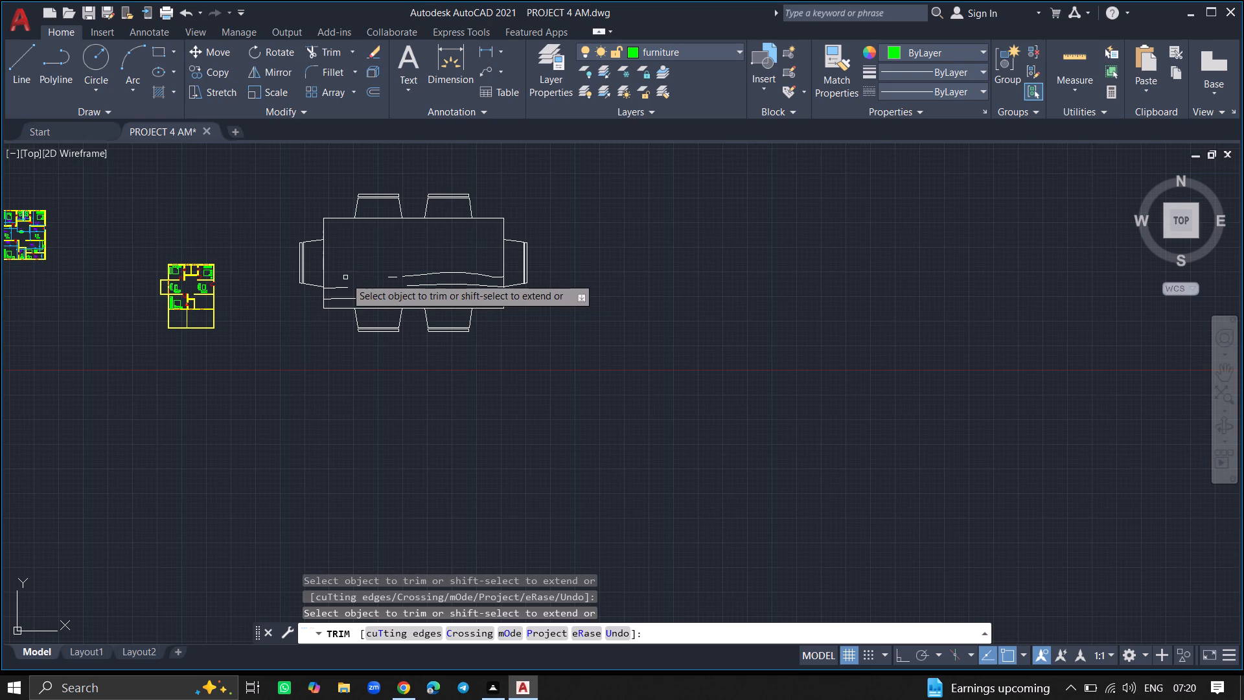
pyautogui.click(341, 287)
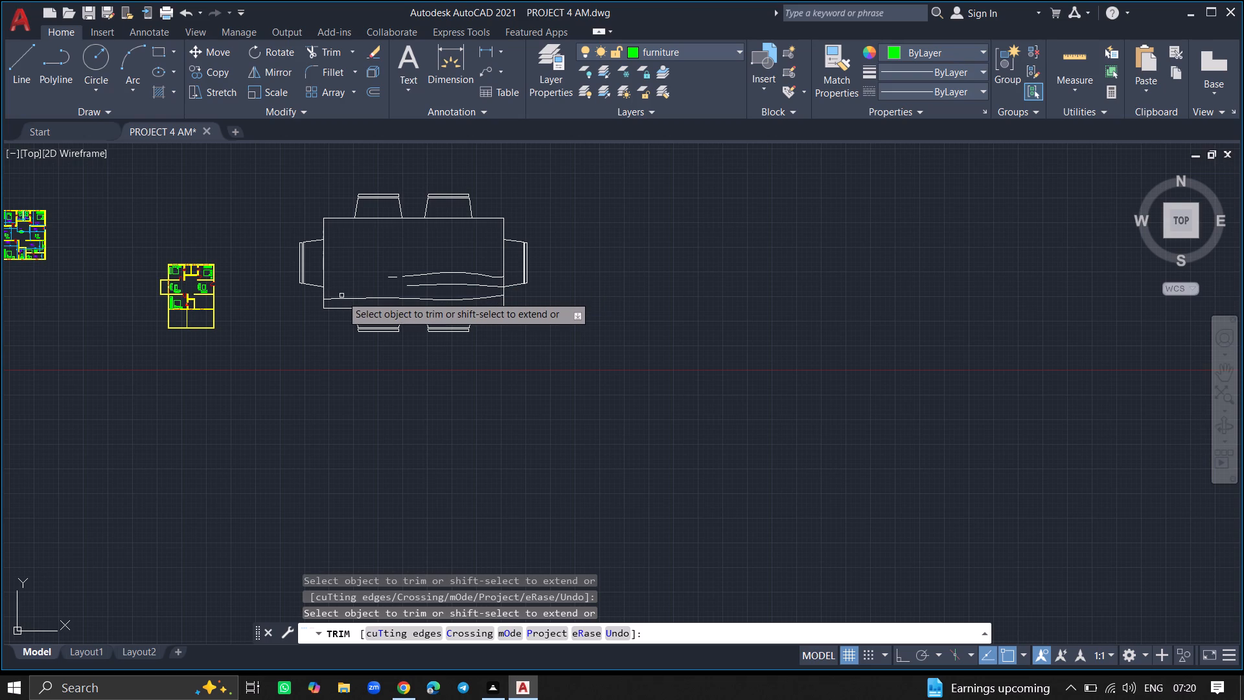
# Trim away the lowest wood-grain line along the table's bottom edge, working from its left end.
pyautogui.click(341, 299)
pyautogui.click(339, 299)
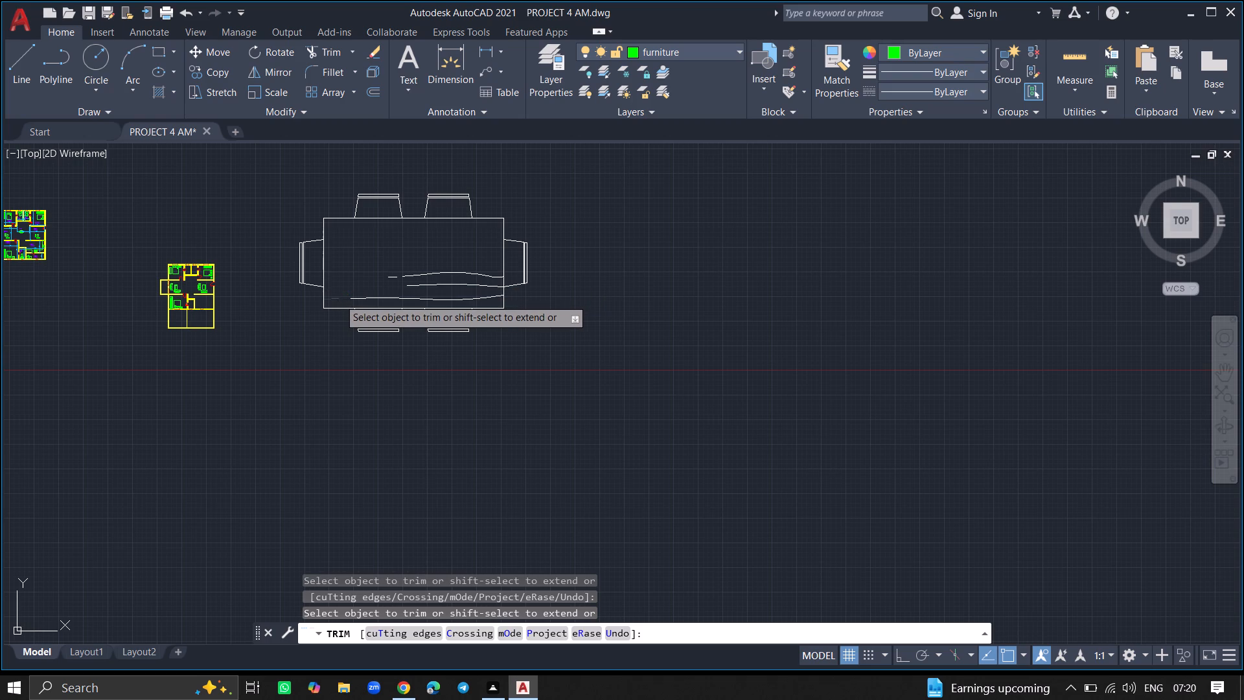
pyautogui.click(351, 301)
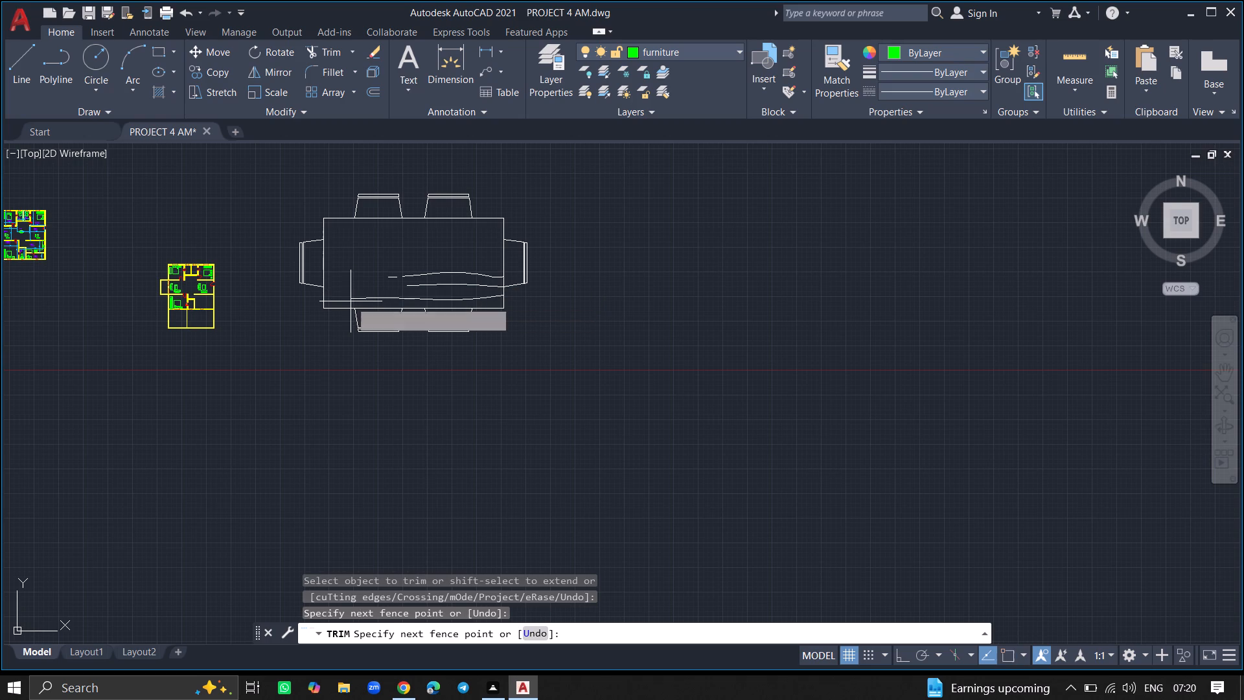
pyautogui.click(376, 296)
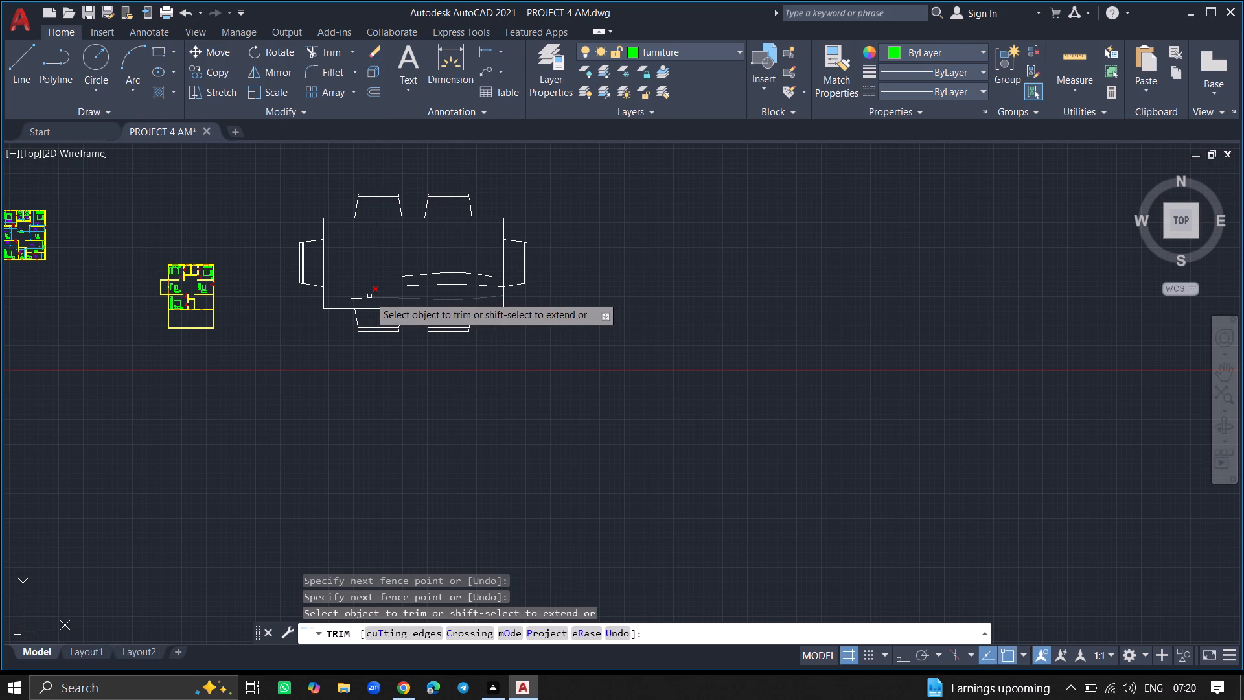
pyautogui.click(358, 299)
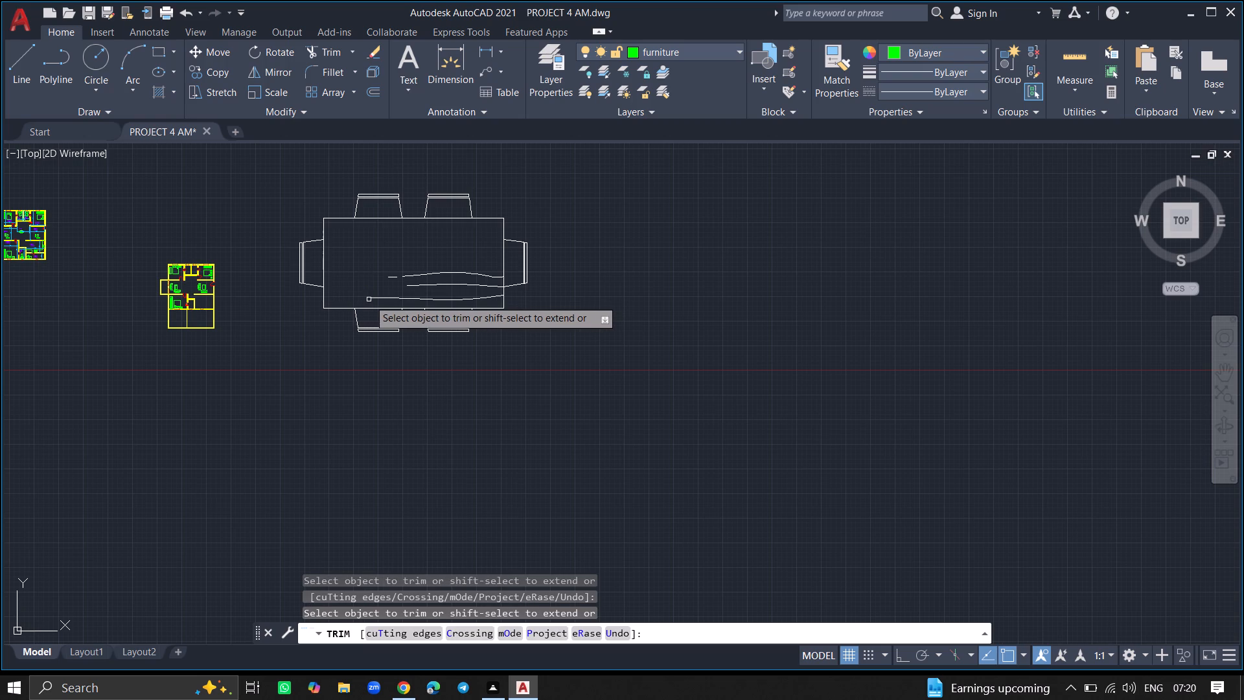
pyautogui.click(373, 299)
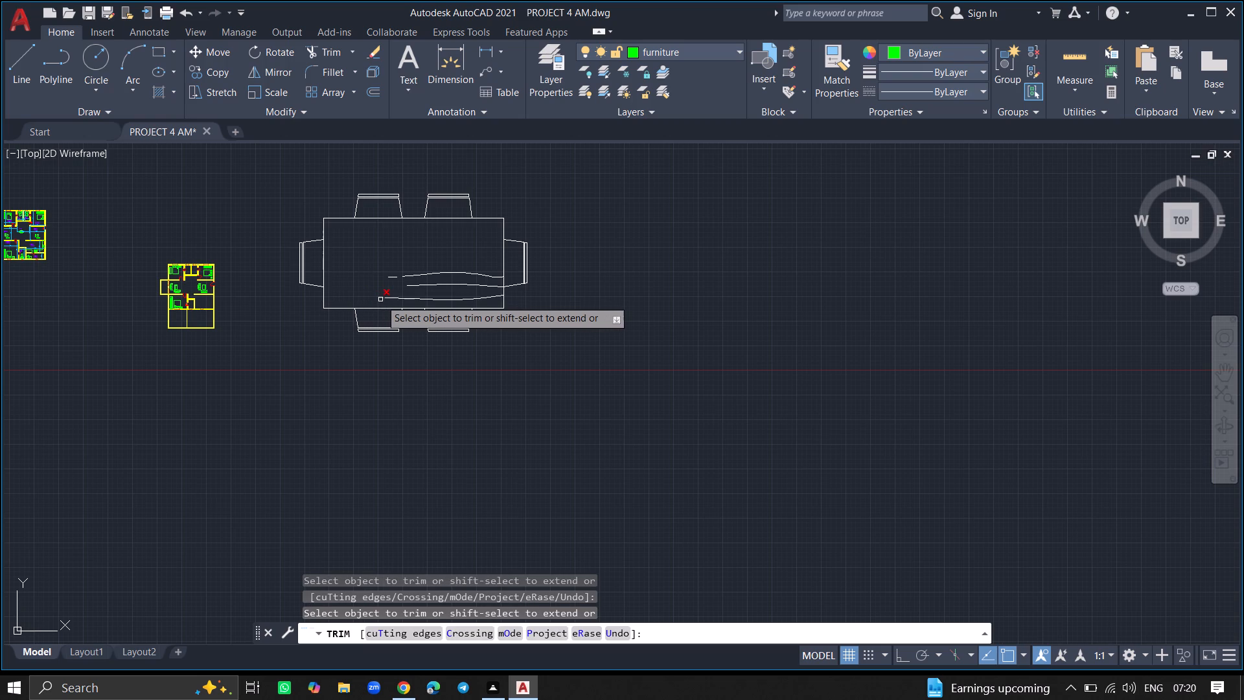
pyautogui.click(380, 299)
pyautogui.click(384, 299)
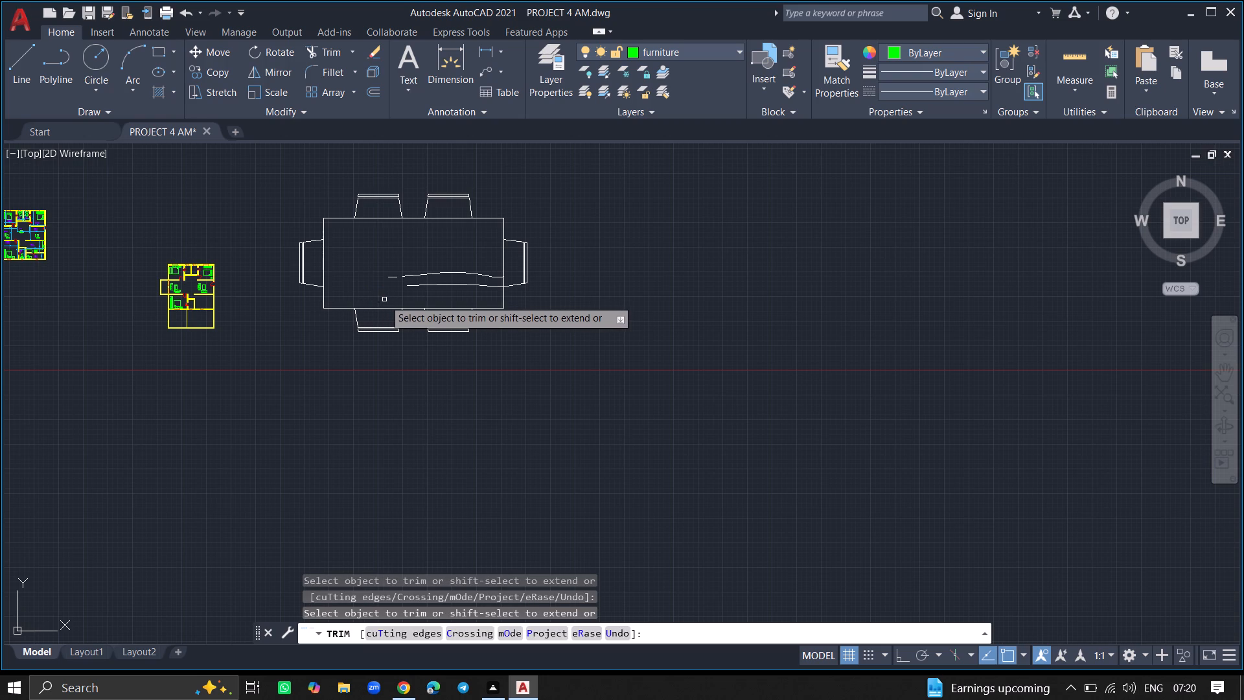
# Trim away the last remaining wood-grain pieces below the middle of the dining table top.
pyautogui.click(406, 288)
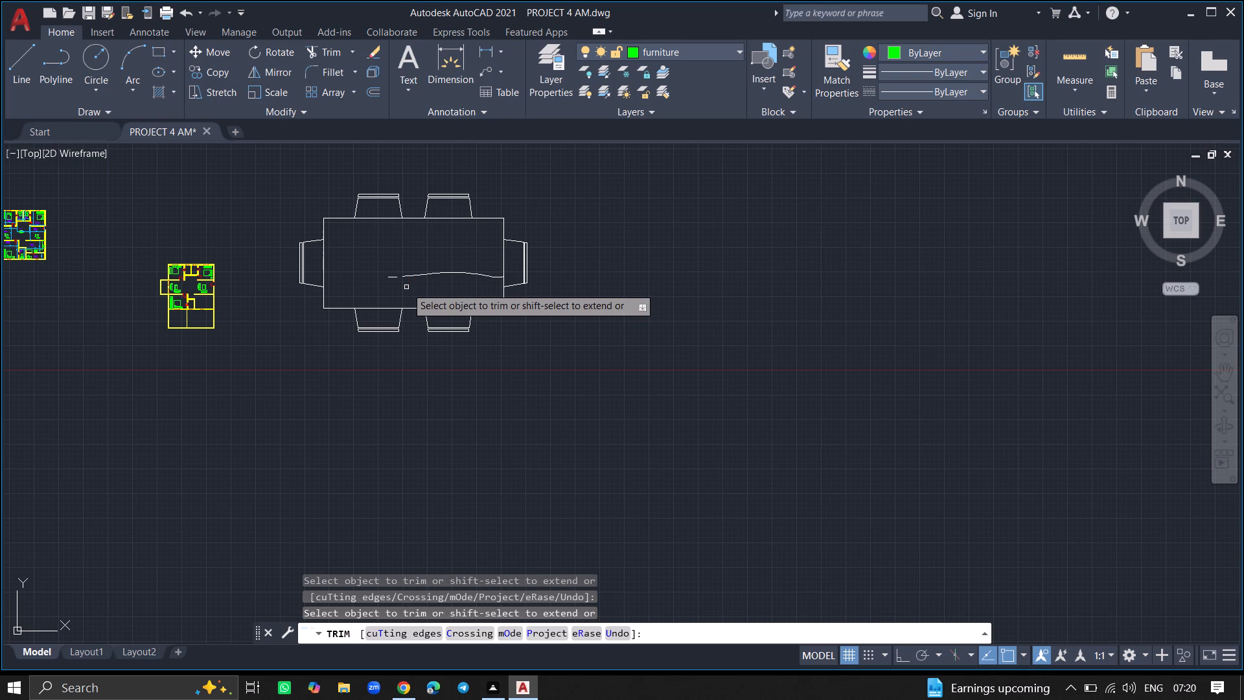
pyautogui.click(398, 279)
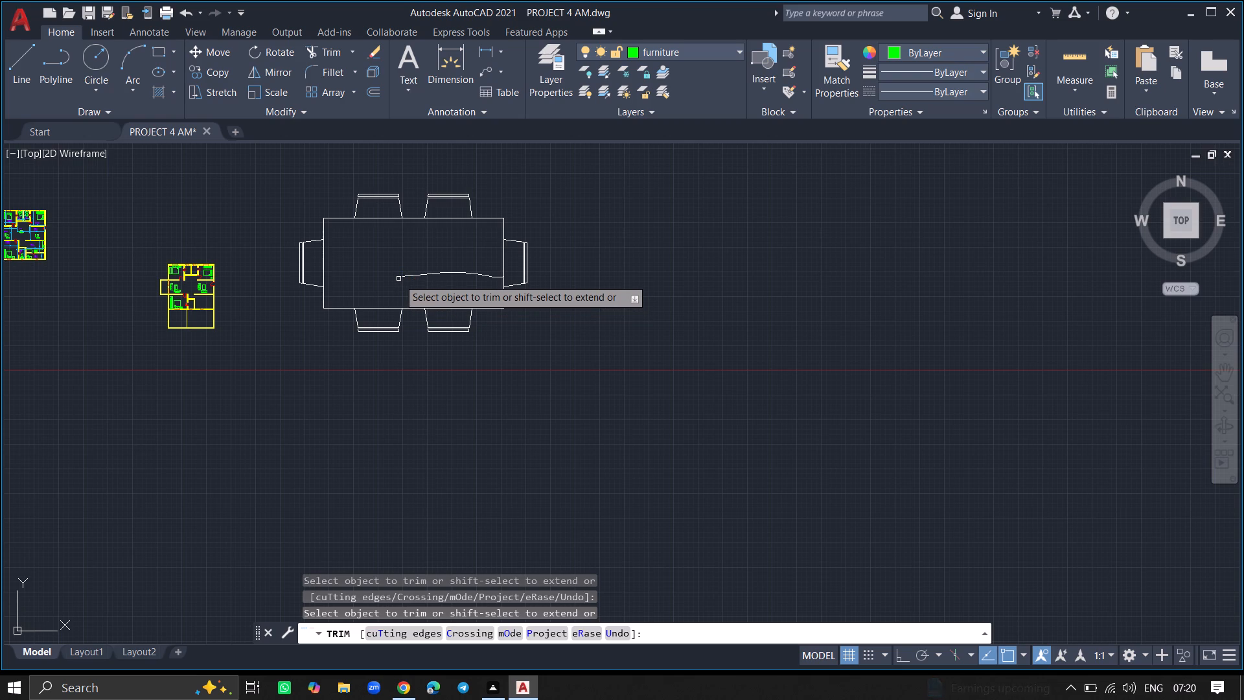
pyautogui.click(402, 279)
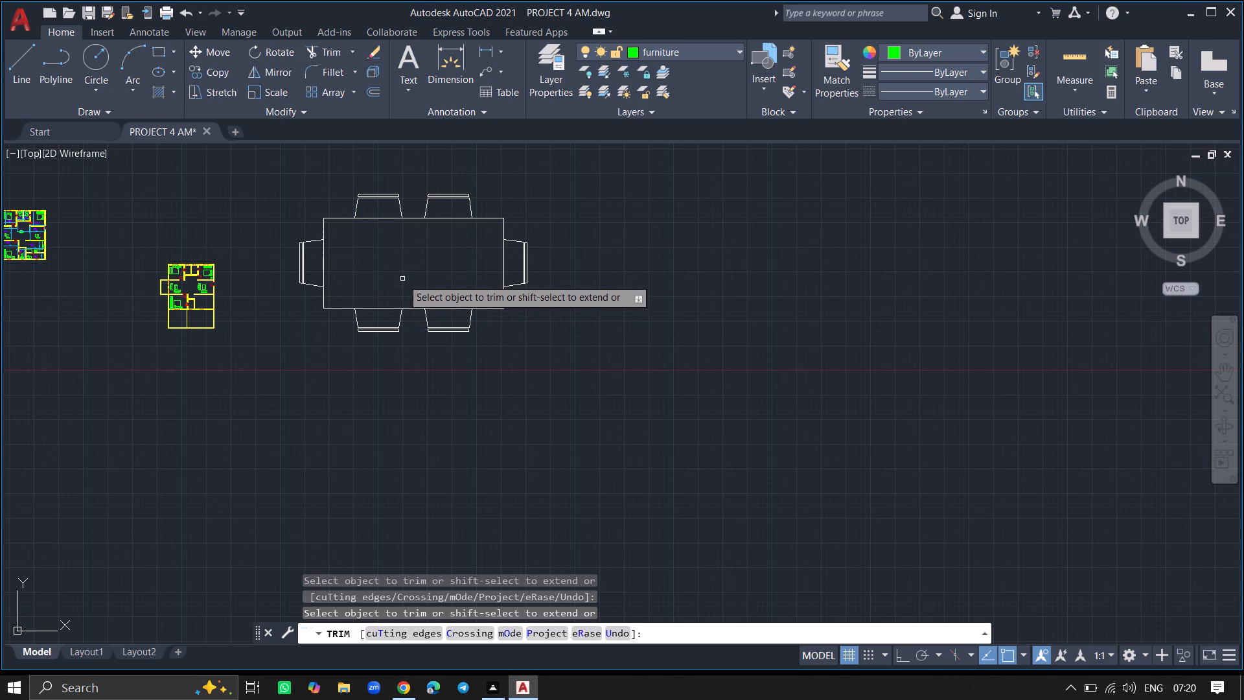
pyautogui.press('Return')
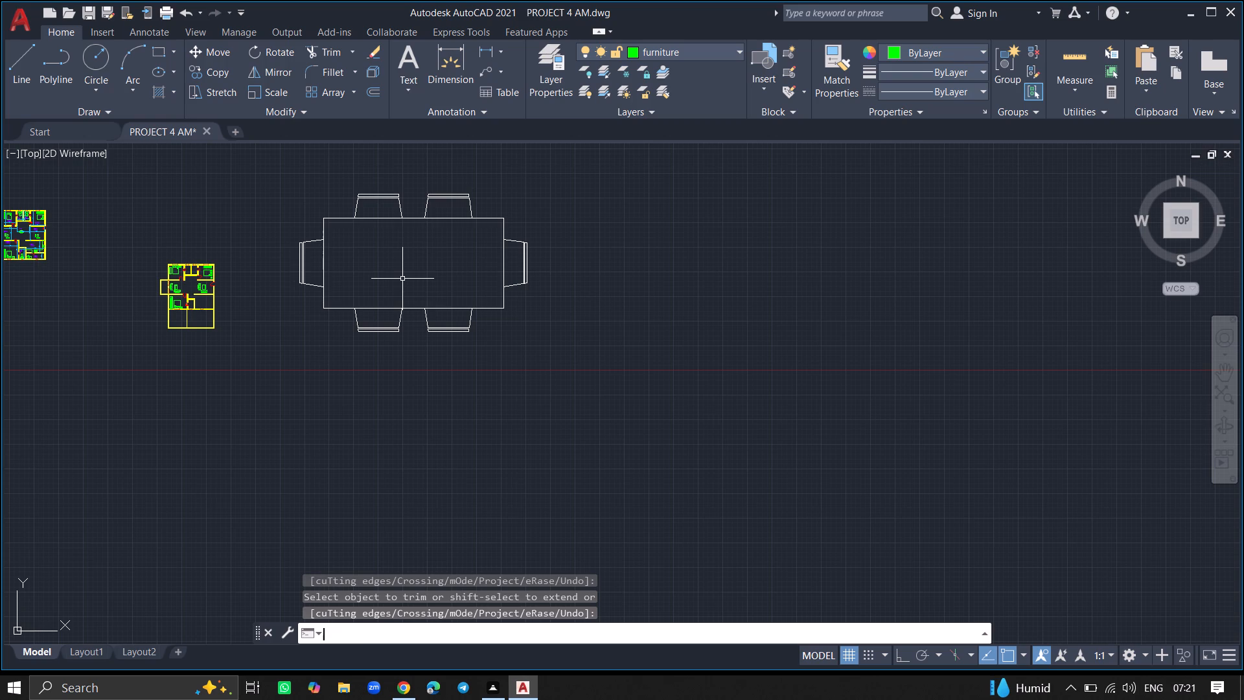
# Assign the whole dining table and its six chairs to the furniture layer.
pyautogui.click(579, 202)
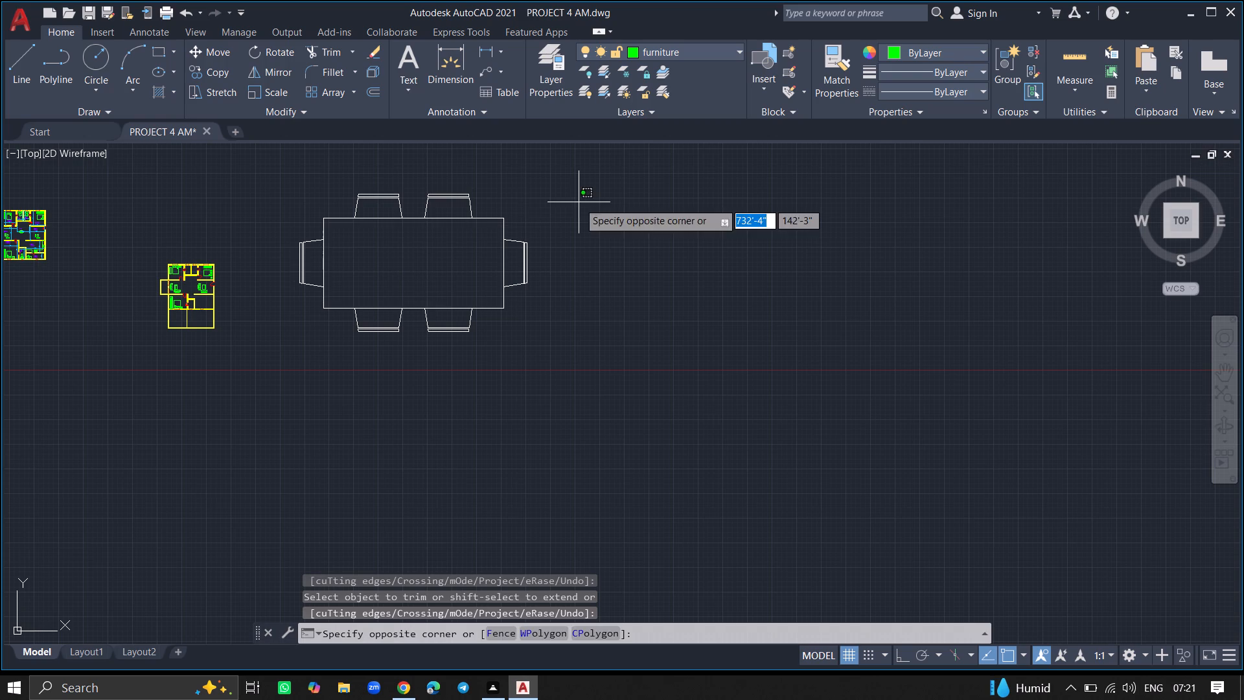
pyautogui.click(237, 317)
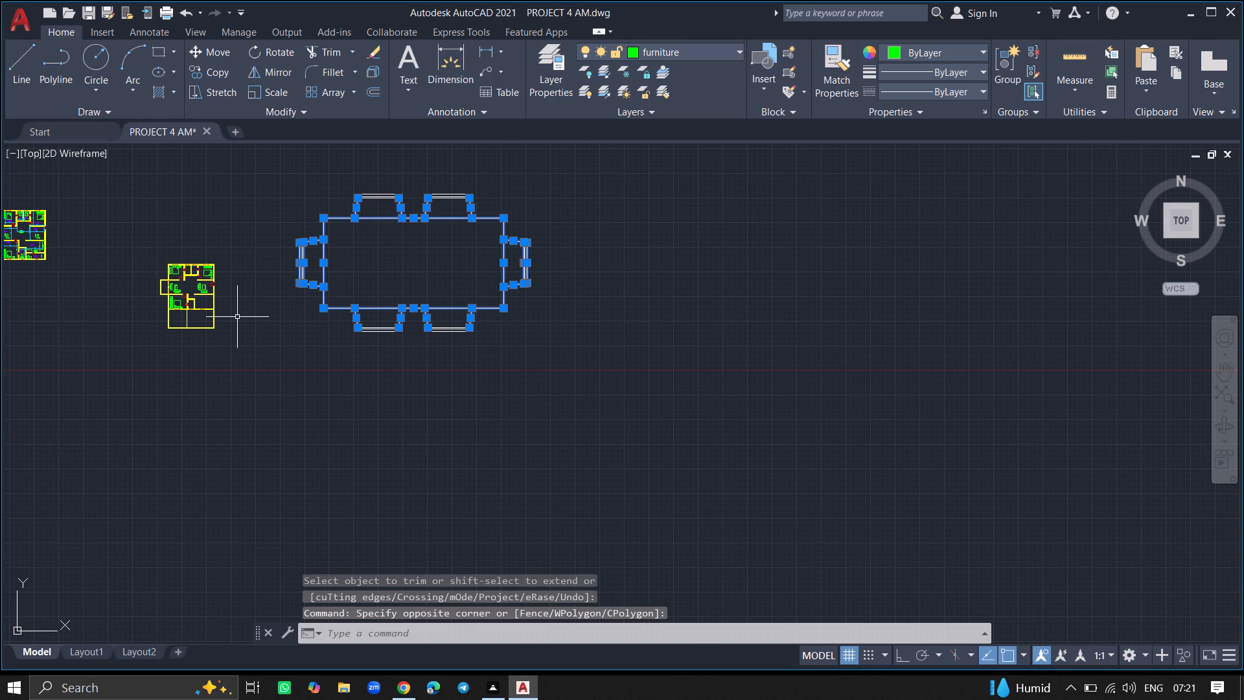
pyautogui.click(577, 172)
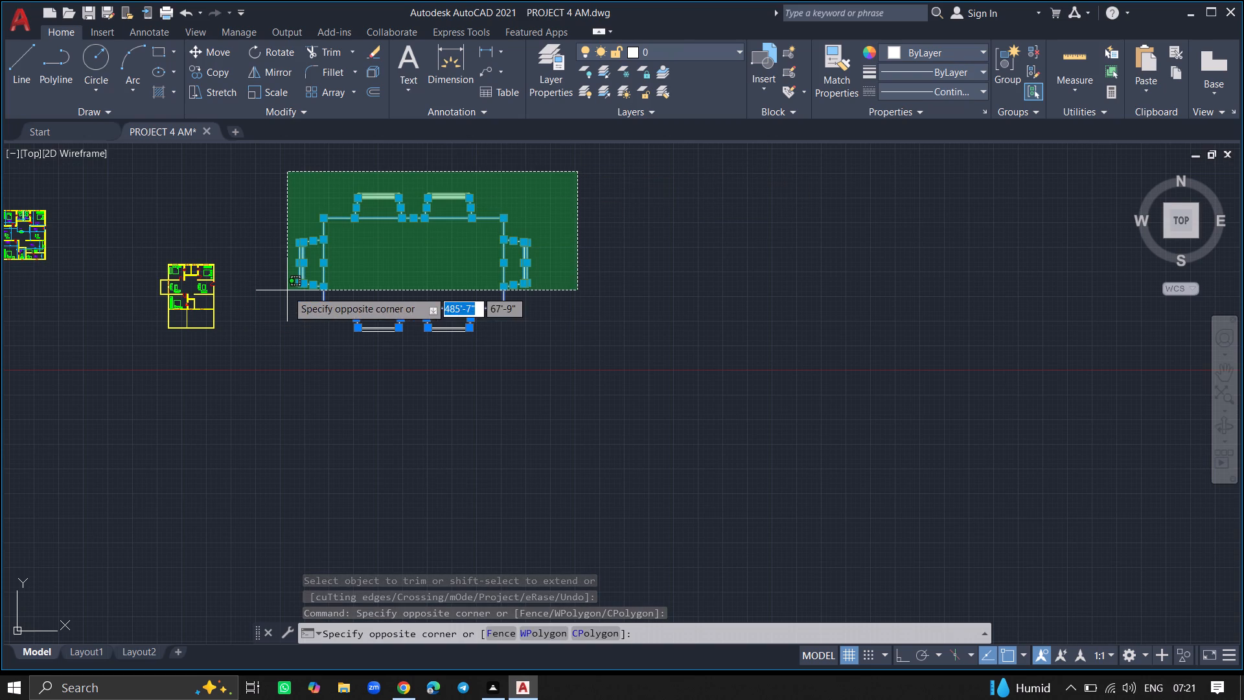
pyautogui.click(232, 366)
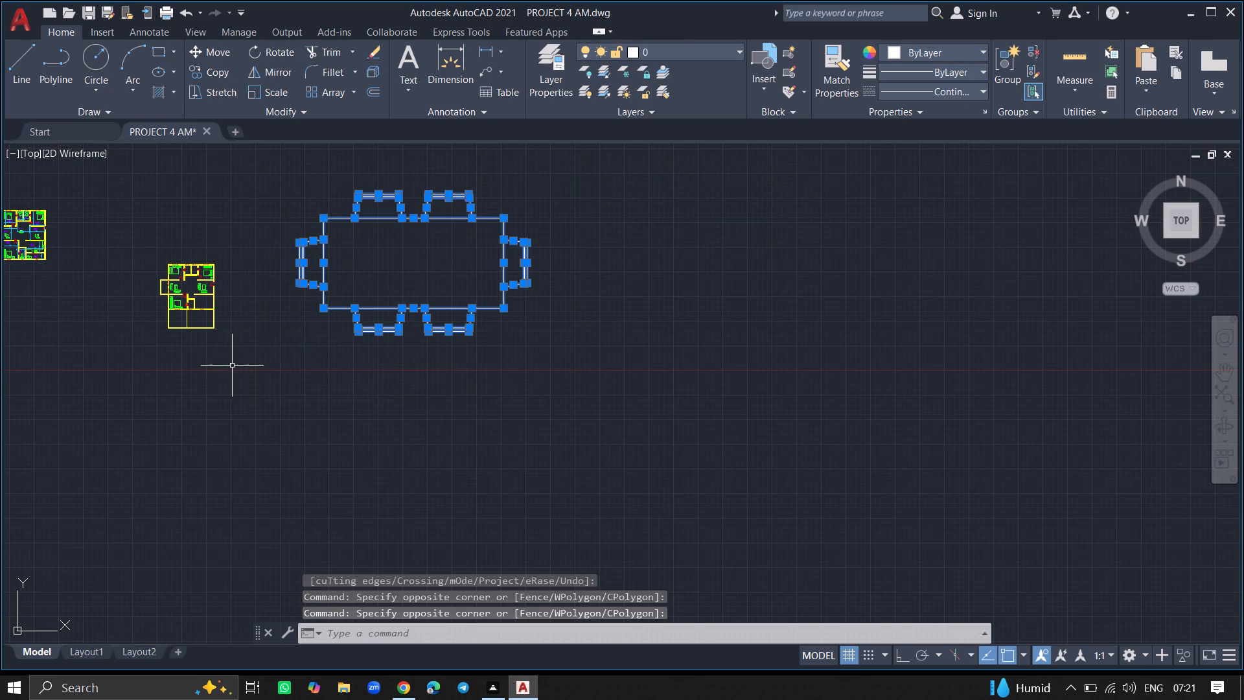
pyautogui.click(674, 50)
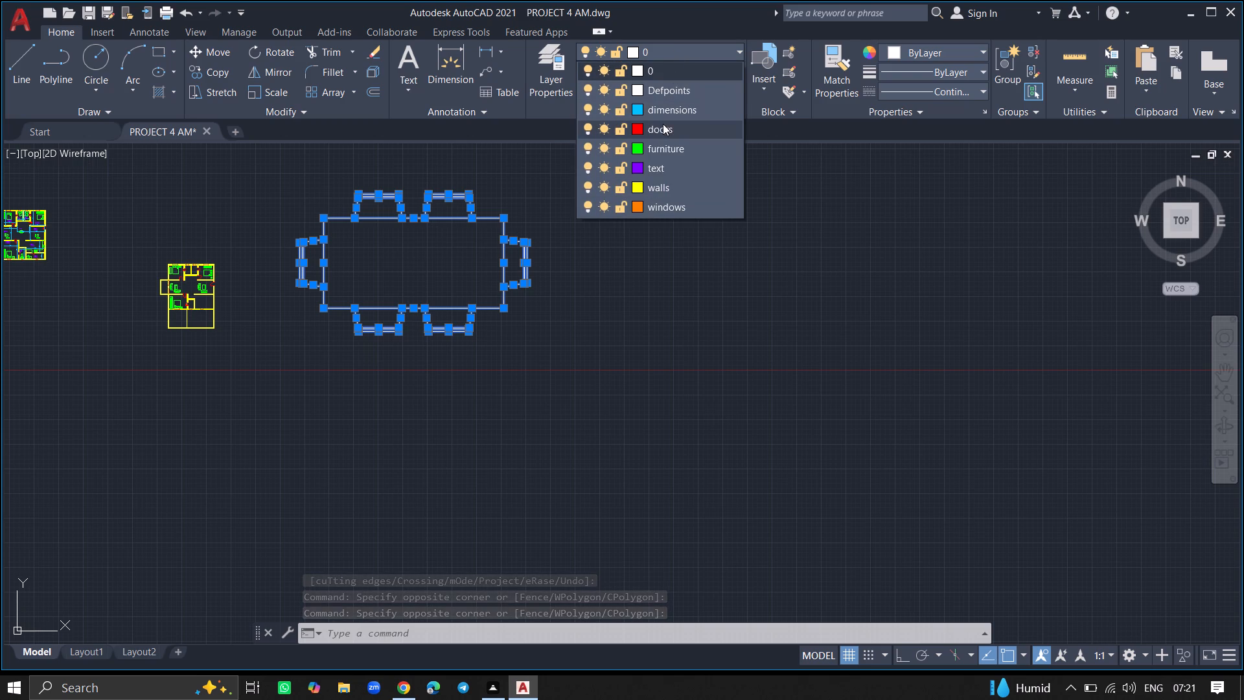
pyautogui.click(663, 147)
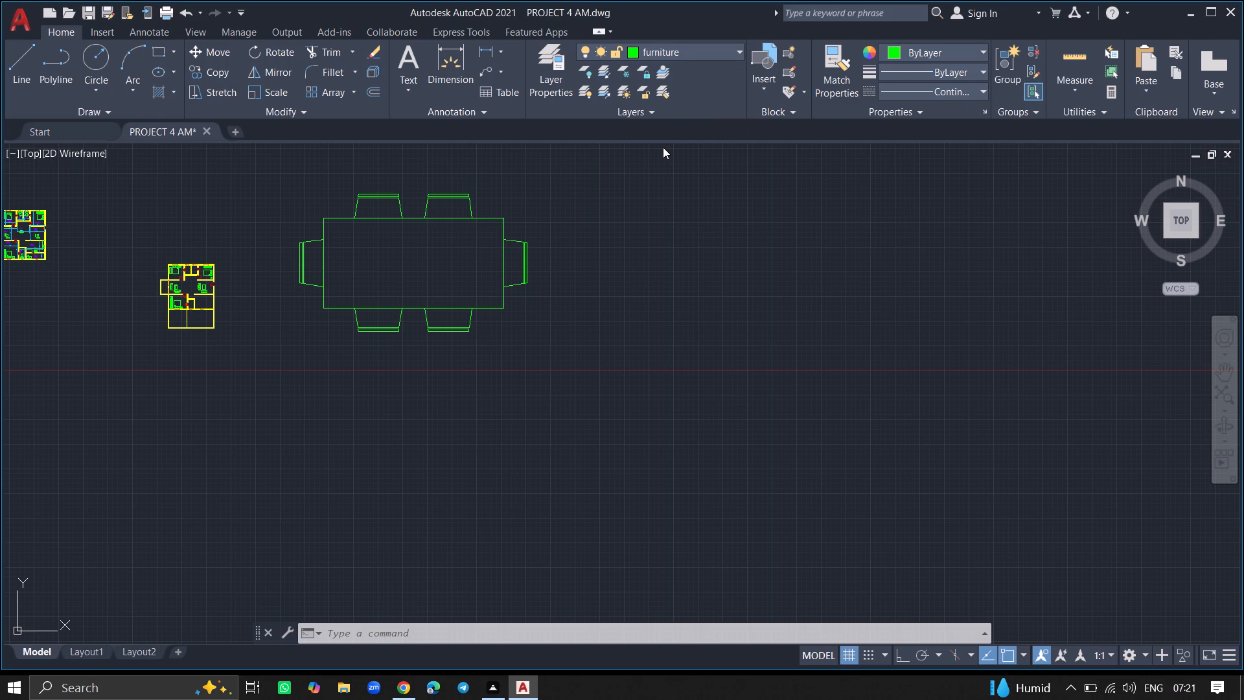
# Scale the dining set down freehand about the table's centre to a small fraction of its size.
pyautogui.write('SC')
pyautogui.press('Return')
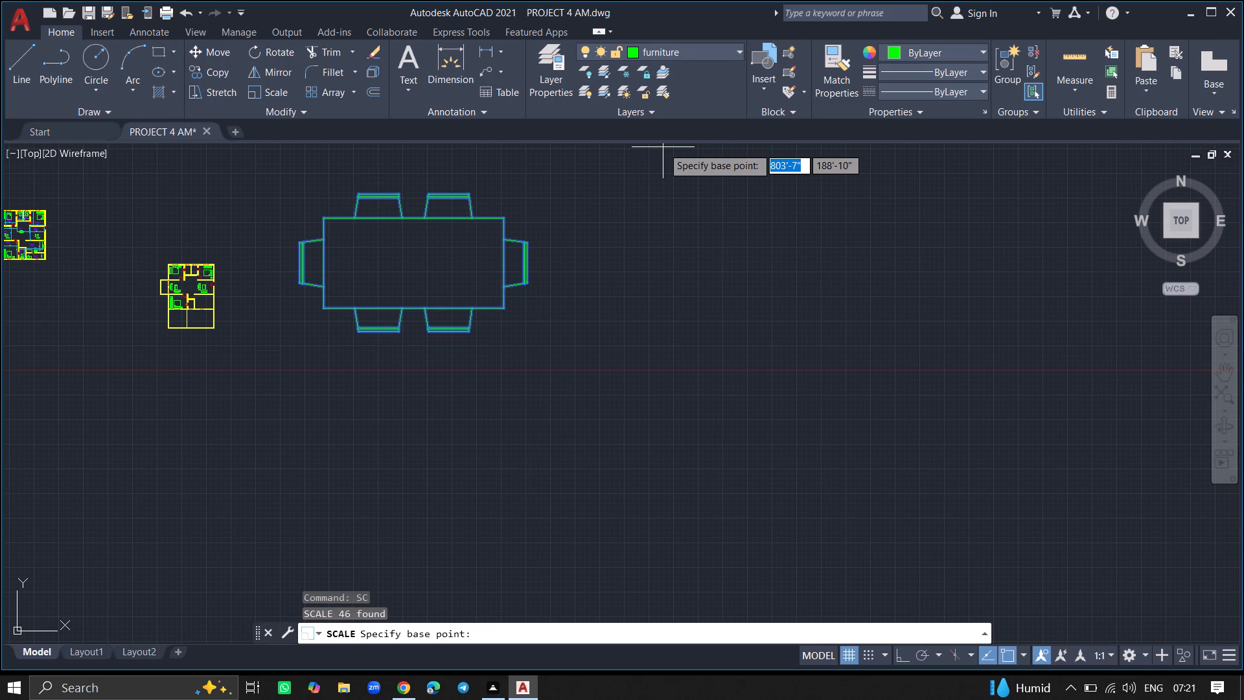
pyautogui.click(417, 271)
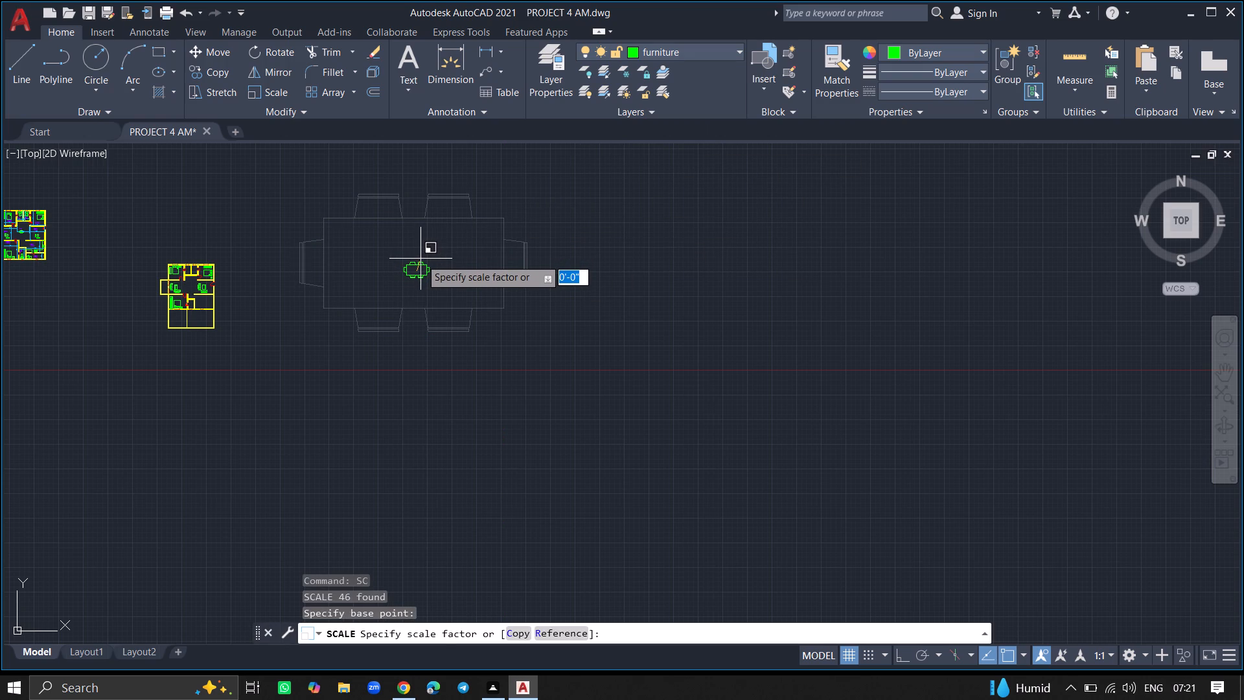
pyautogui.click(420, 259)
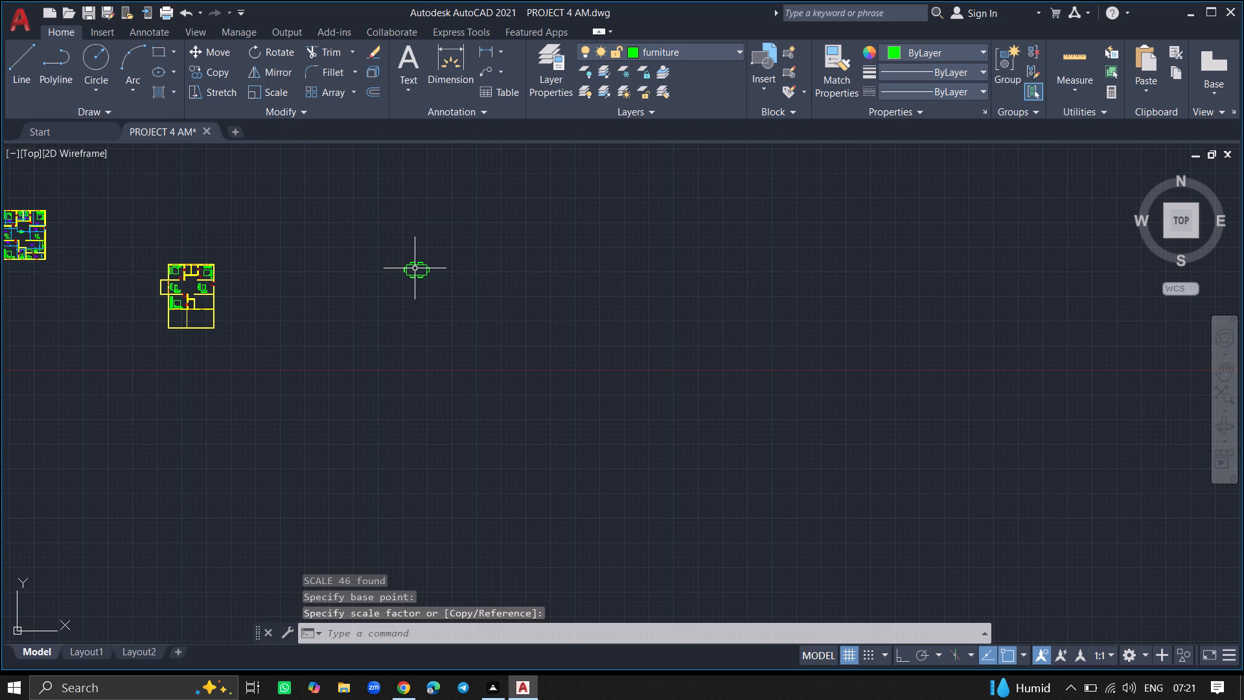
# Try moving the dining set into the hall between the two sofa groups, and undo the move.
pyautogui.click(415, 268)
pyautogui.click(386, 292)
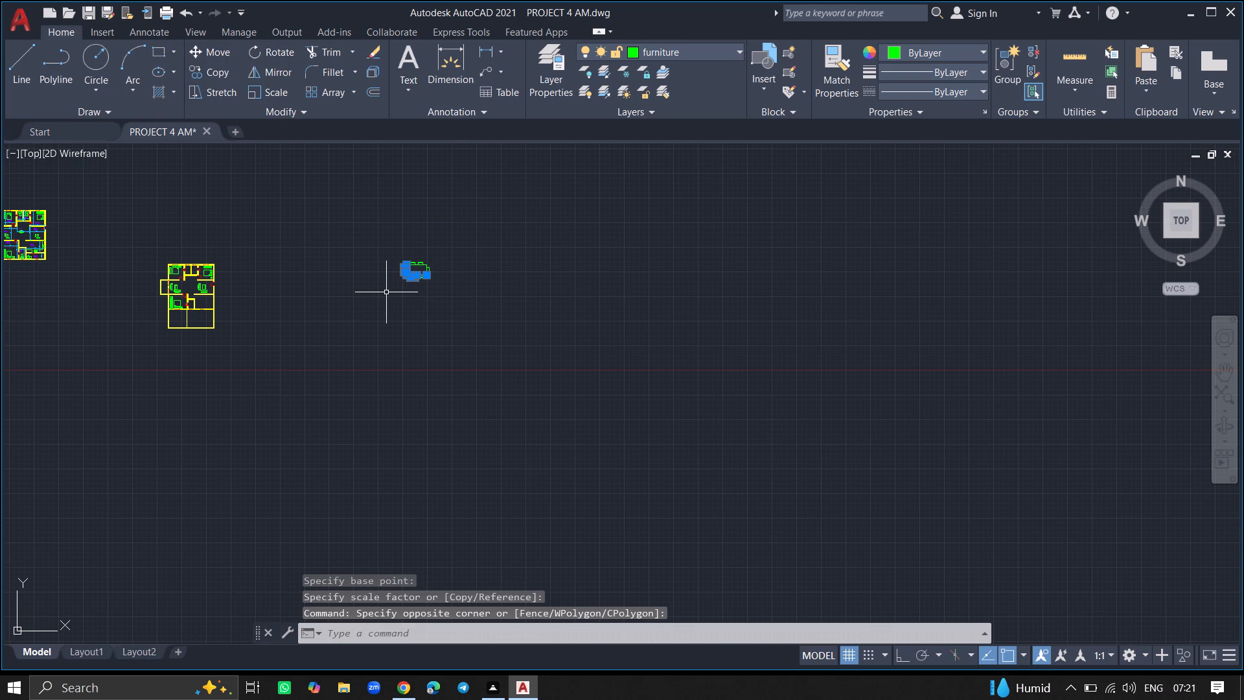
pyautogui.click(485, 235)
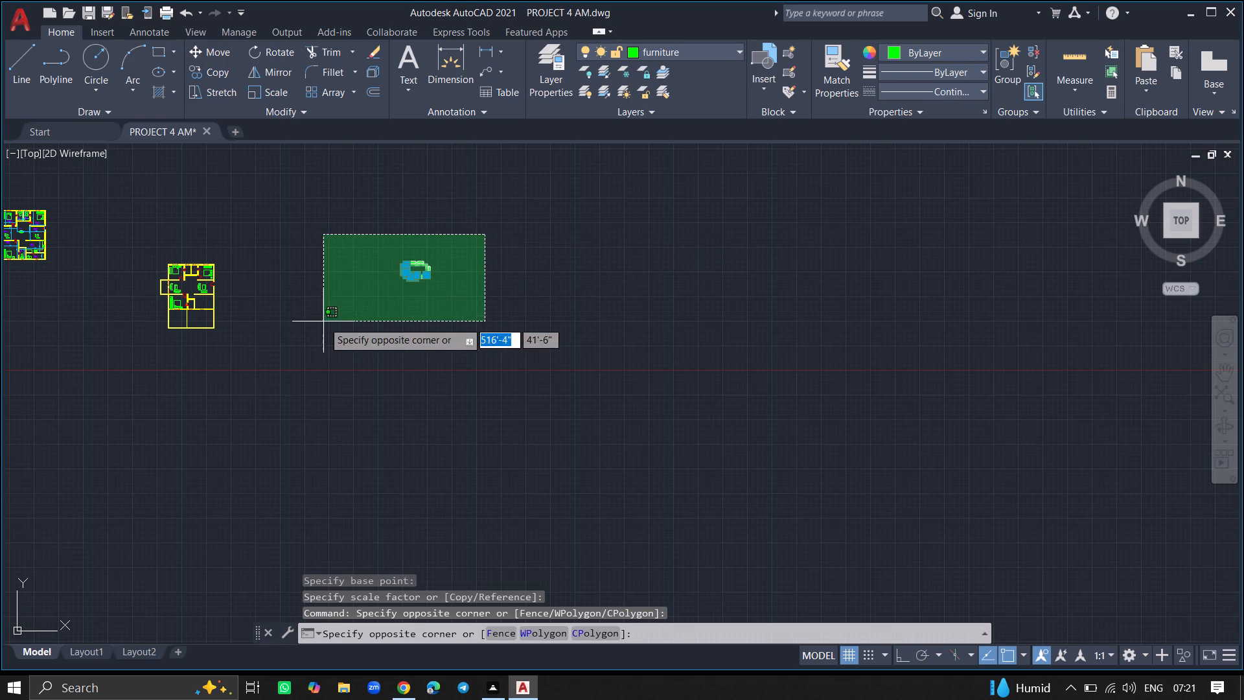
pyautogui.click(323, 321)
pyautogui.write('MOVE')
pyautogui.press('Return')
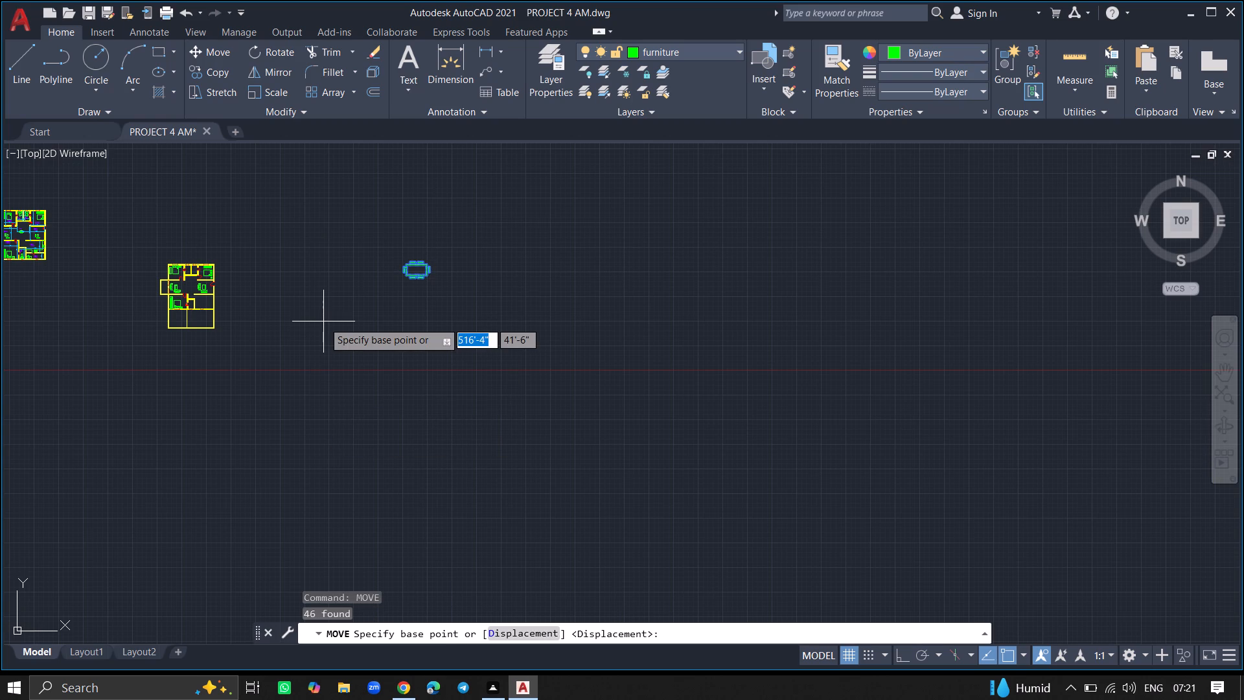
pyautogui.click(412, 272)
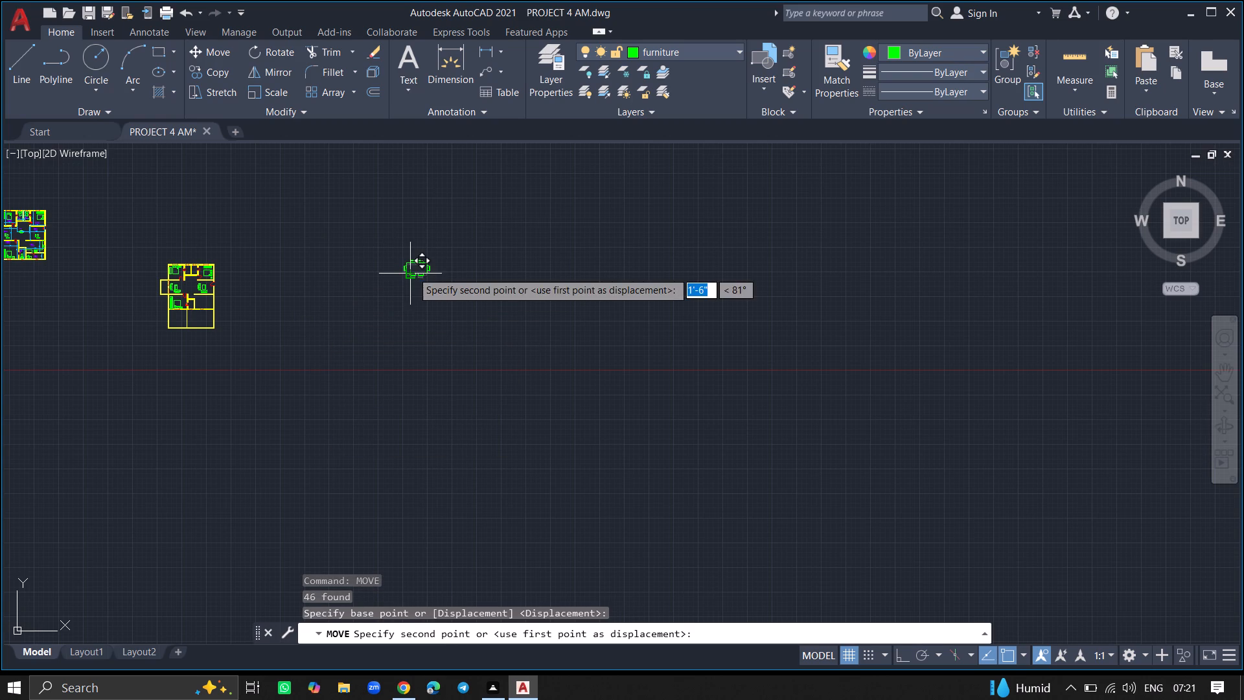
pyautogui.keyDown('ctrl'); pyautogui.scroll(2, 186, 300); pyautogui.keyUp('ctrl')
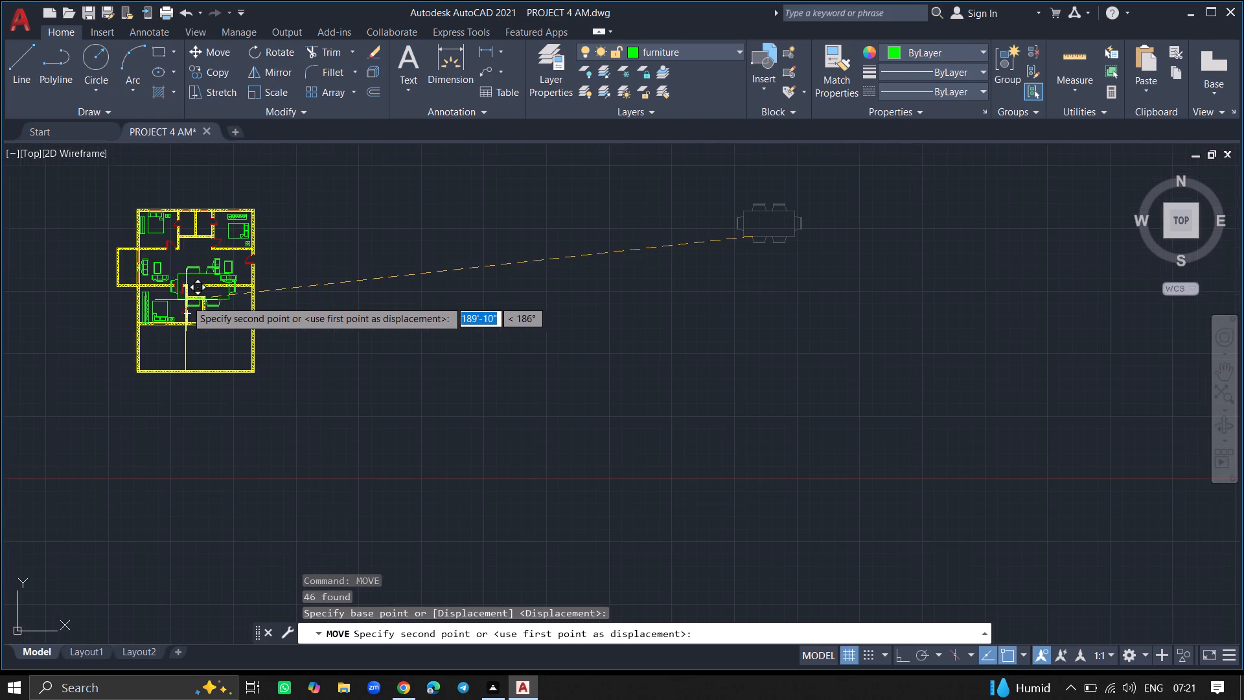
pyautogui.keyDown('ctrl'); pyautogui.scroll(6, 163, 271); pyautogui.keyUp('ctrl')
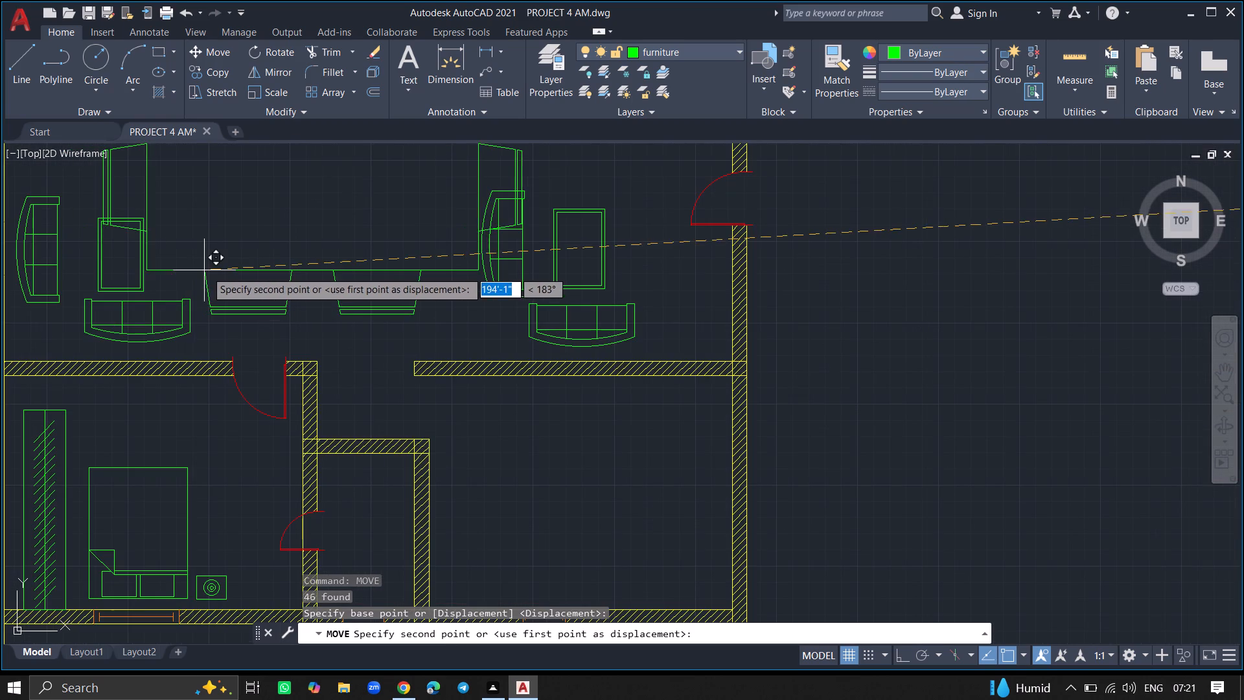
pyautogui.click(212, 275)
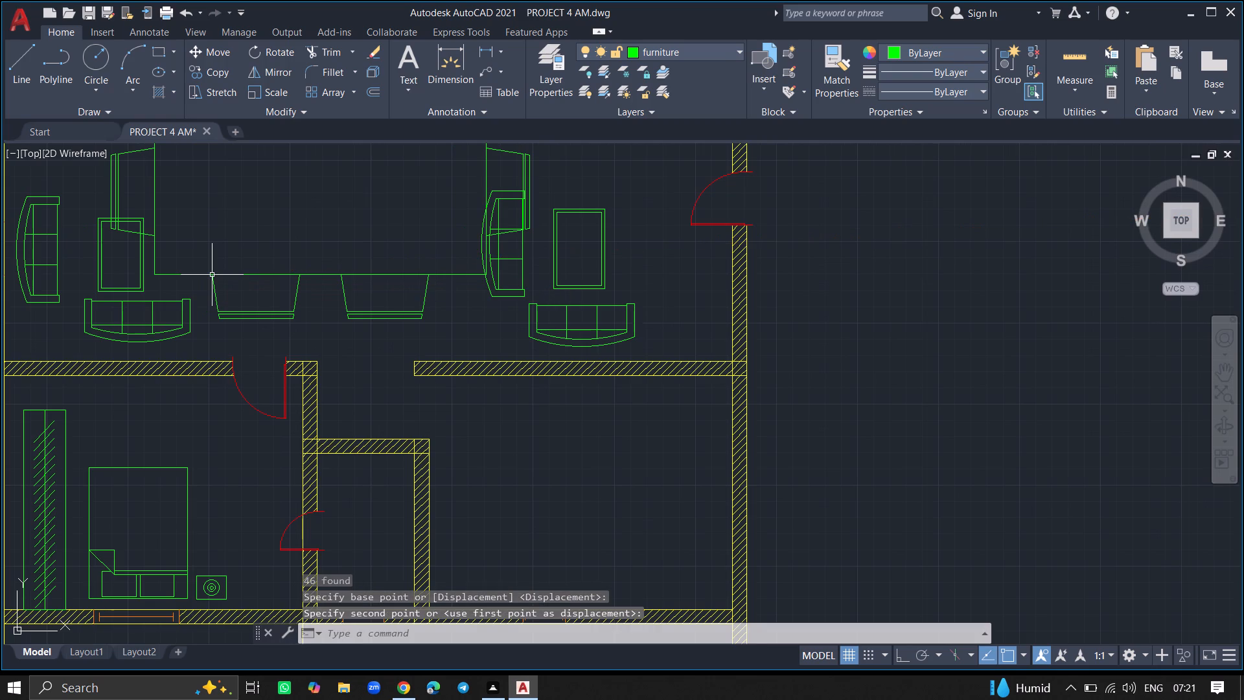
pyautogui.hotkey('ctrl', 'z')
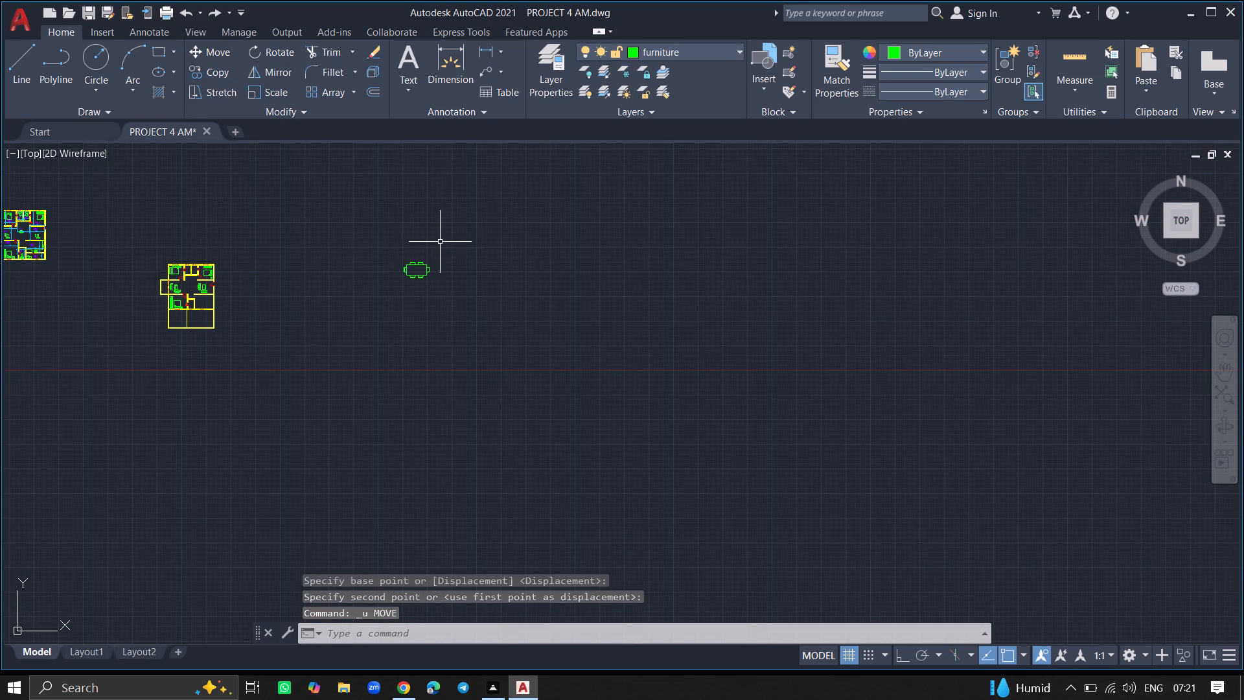
# Scale the dining set down further freehand, using the table's lower edge as the base point.
pyautogui.click(440, 242)
pyautogui.click(362, 334)
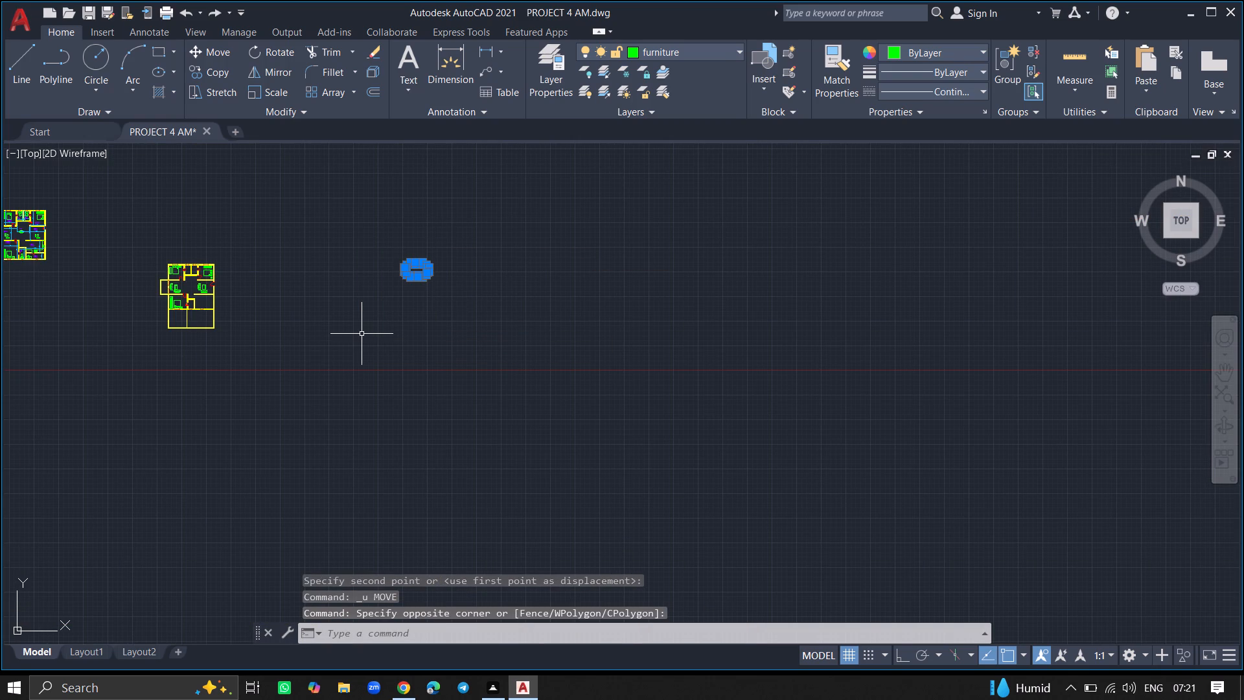
pyautogui.write('SC')
pyautogui.press('Return')
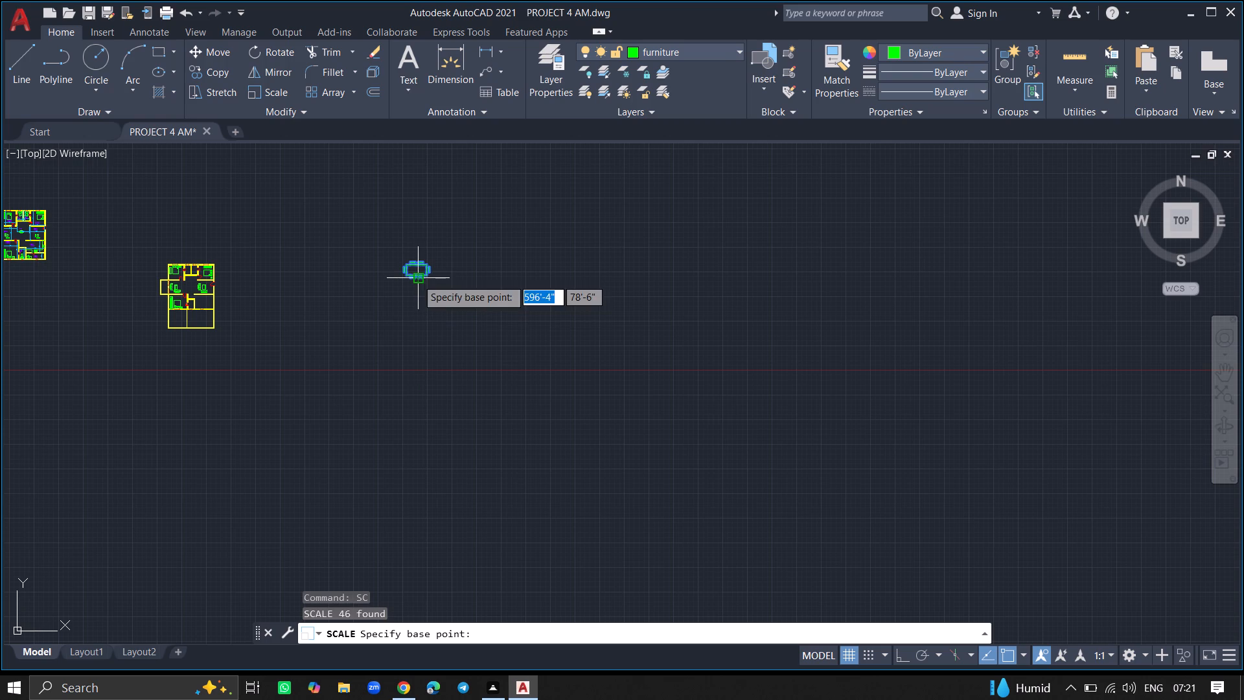
pyautogui.click(417, 279)
pyautogui.keyDown('ctrl'); pyautogui.scroll(6, 417, 274); pyautogui.keyUp('ctrl')
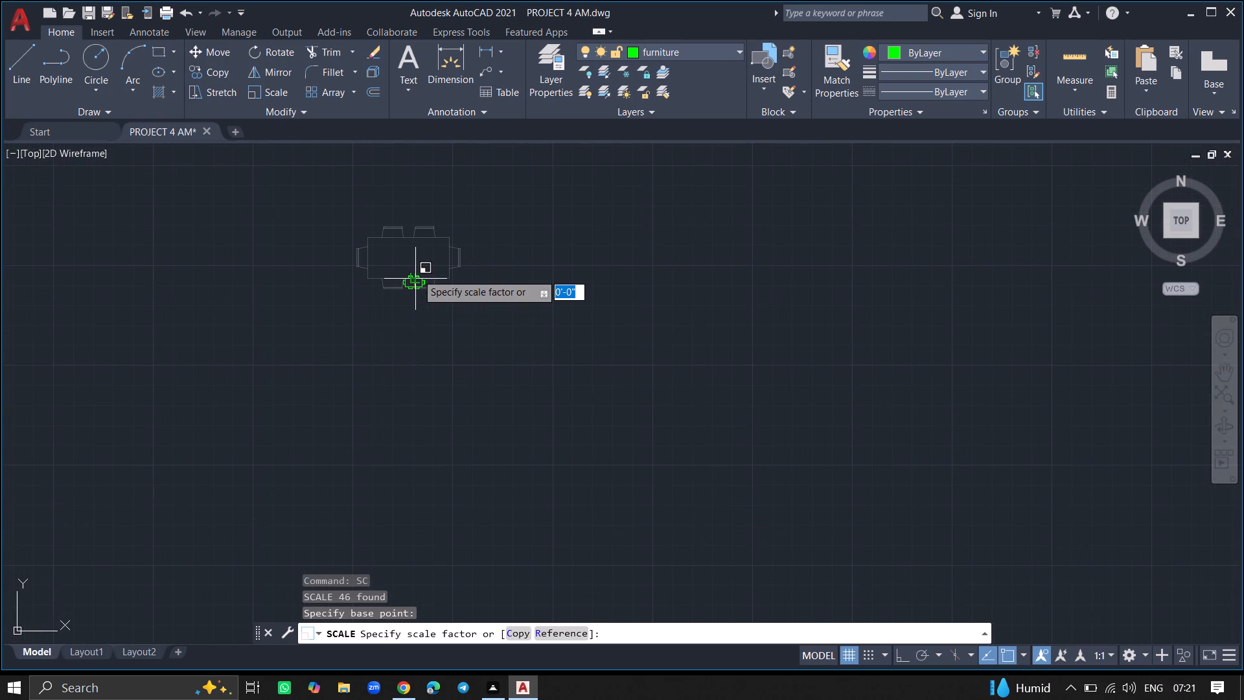
pyautogui.click(417, 274)
# Move the reduced dining set into the middle of the hall, between the two sofa groups.
pyautogui.click(456, 259)
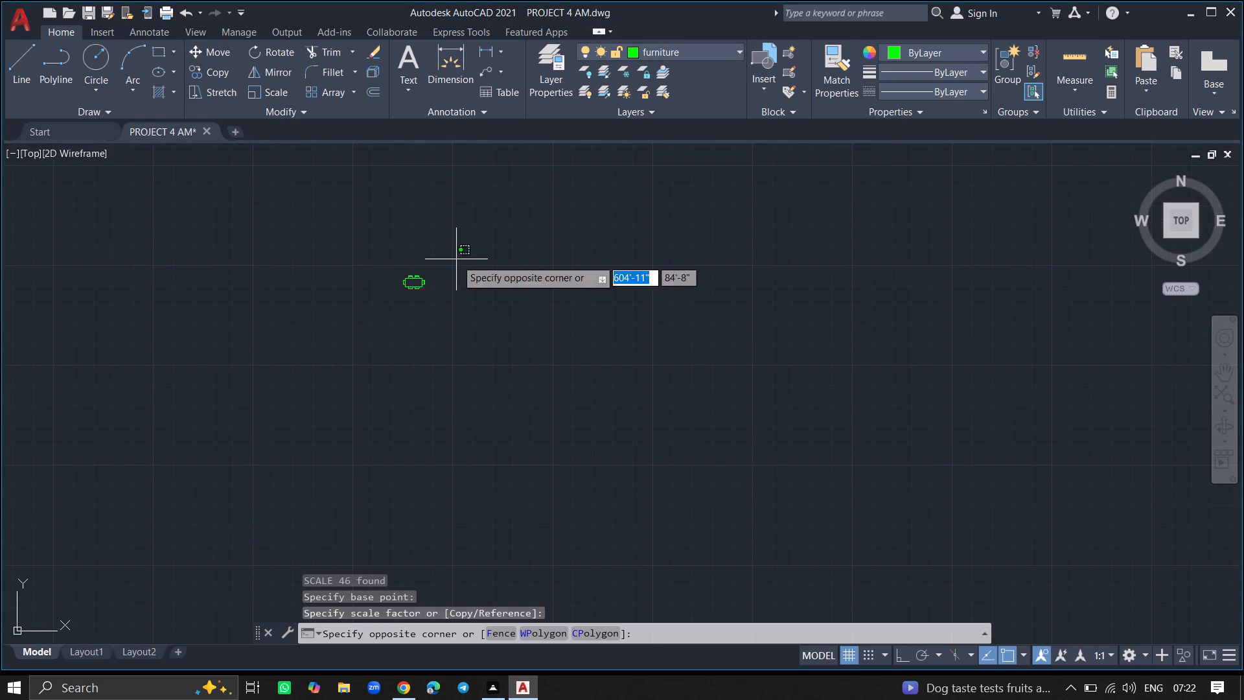
pyautogui.click(333, 352)
pyautogui.write('MOVE')
pyautogui.press('Return')
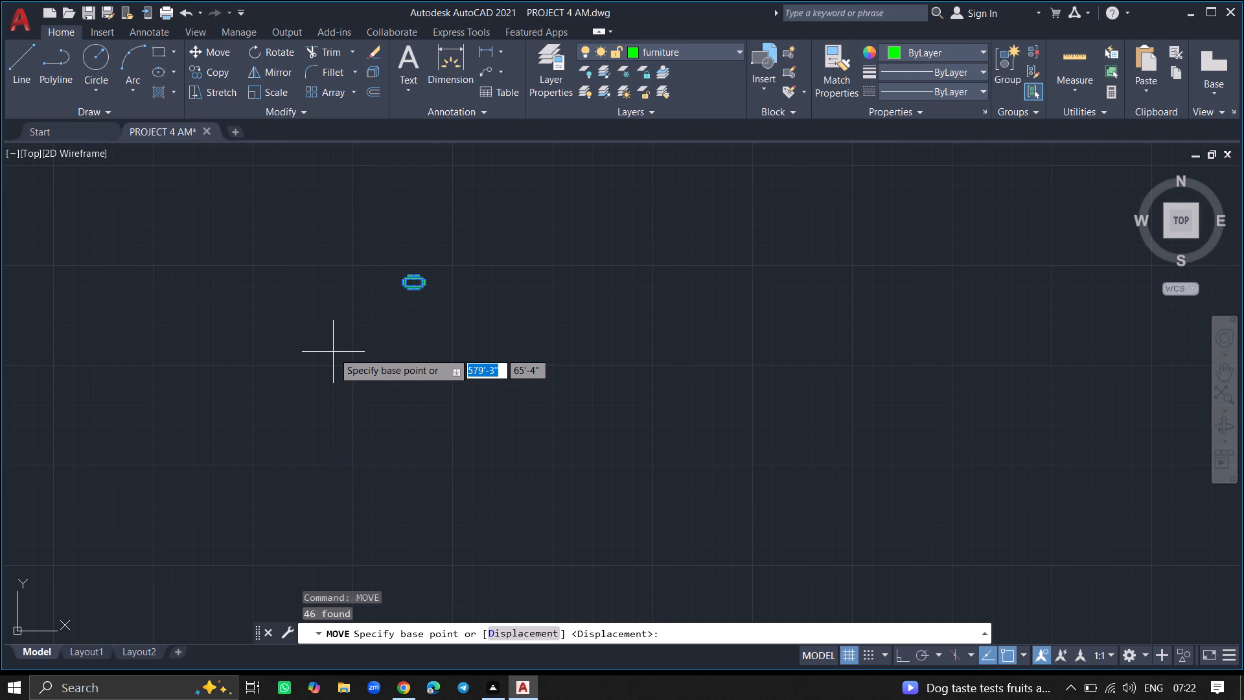
pyautogui.click(409, 277)
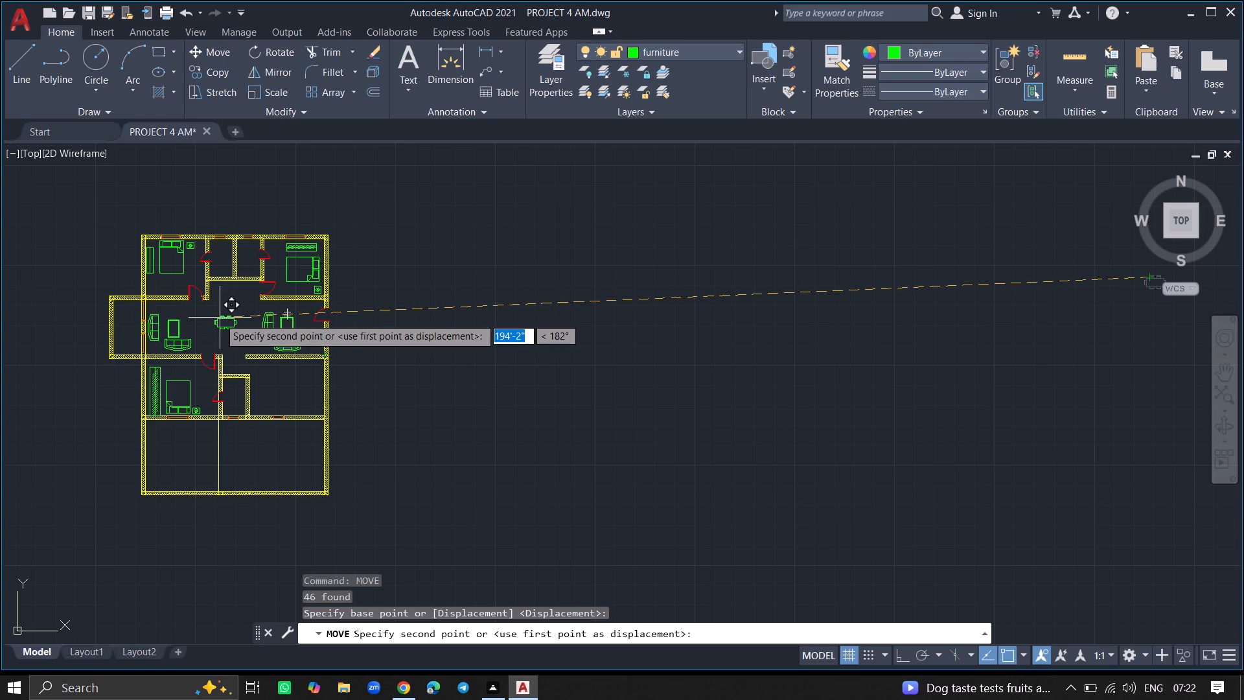
pyautogui.keyDown('ctrl'); pyautogui.scroll(5, 219, 318); pyautogui.keyUp('ctrl')
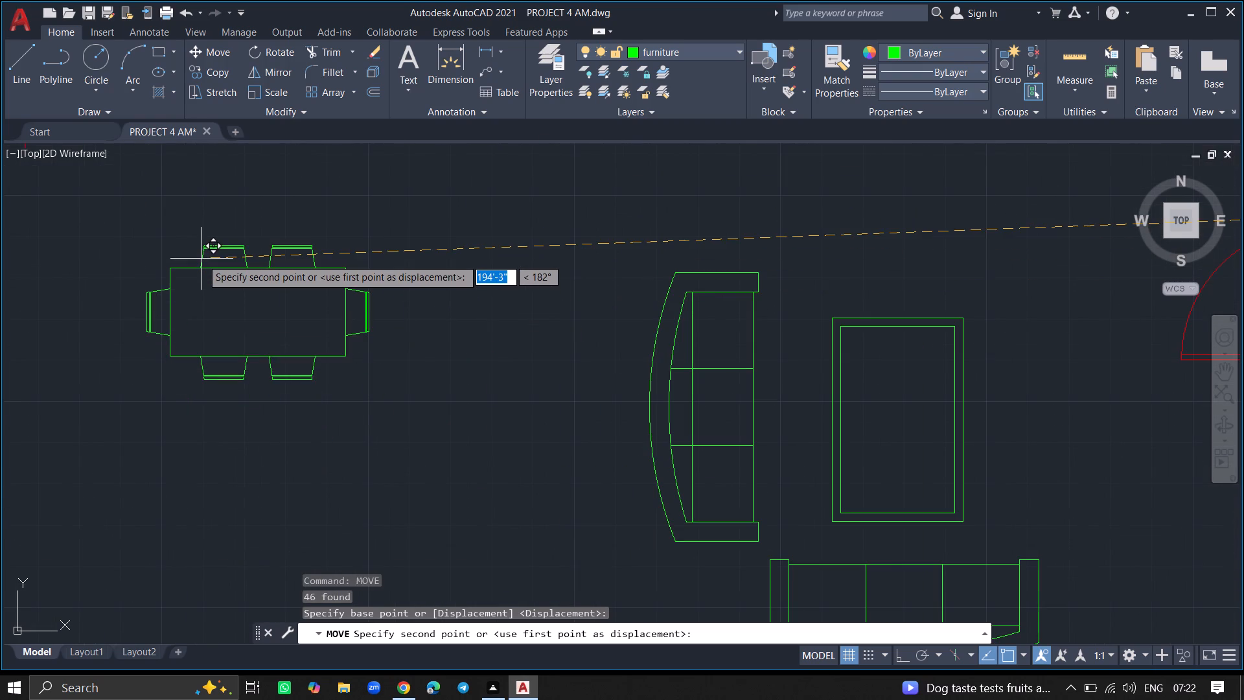
pyautogui.keyDown('ctrl'); pyautogui.scroll(-4, 202, 259); pyautogui.keyUp('ctrl')
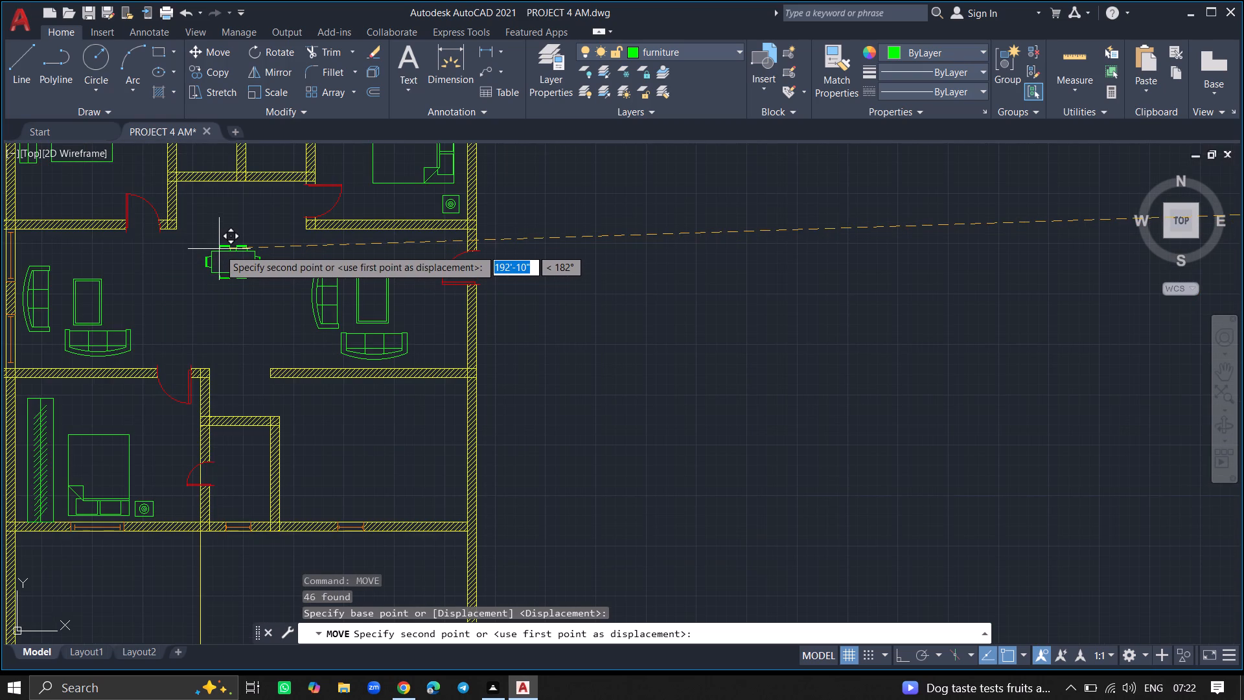
pyautogui.click(219, 257)
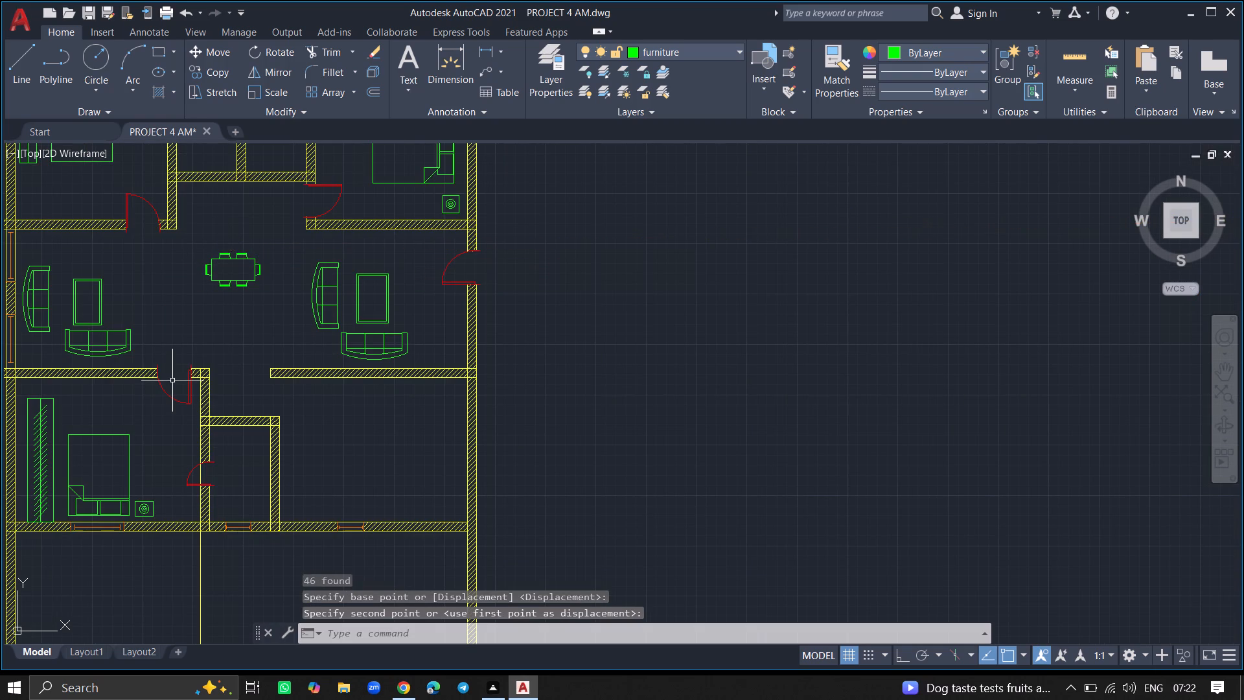
# Hatch the empty space below the lower-left bedroom with the DOLMIT pattern in light blue, colour 122,175,223.
pyautogui.keyDown('ctrl'); pyautogui.scroll(-1, 172, 380); pyautogui.keyUp('ctrl')
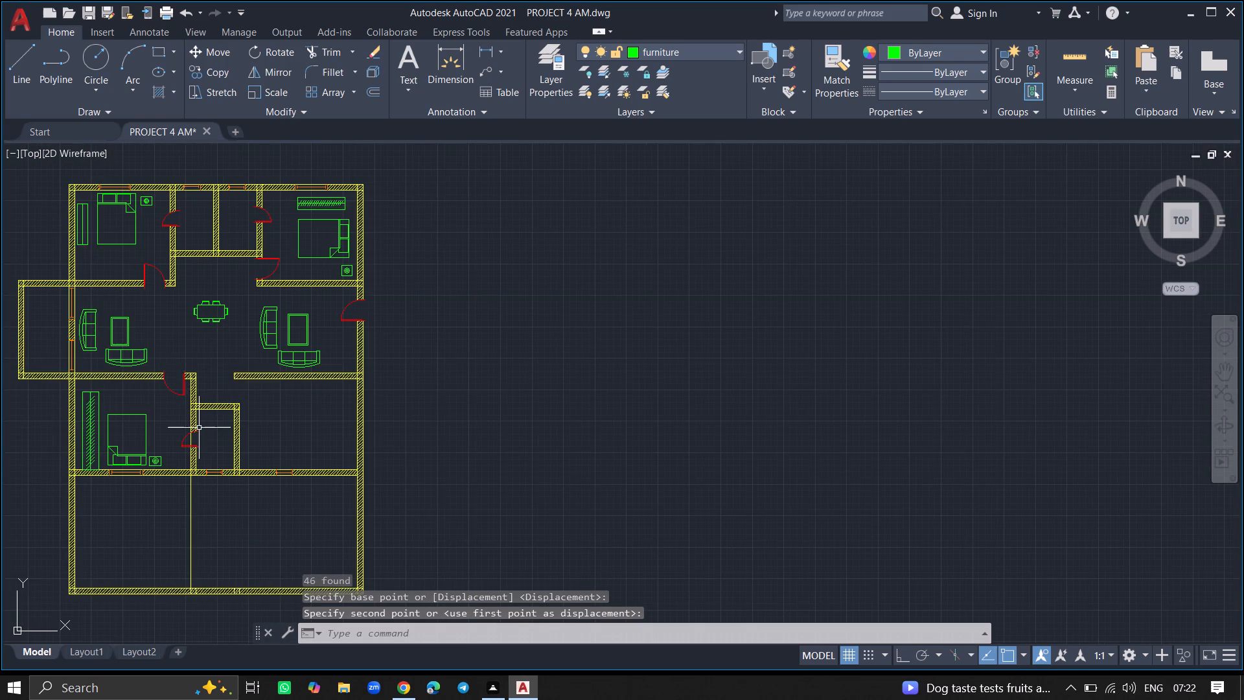
pyautogui.keyDown('ctrl'); pyautogui.scroll(-1, 199, 428); pyautogui.keyUp('ctrl')
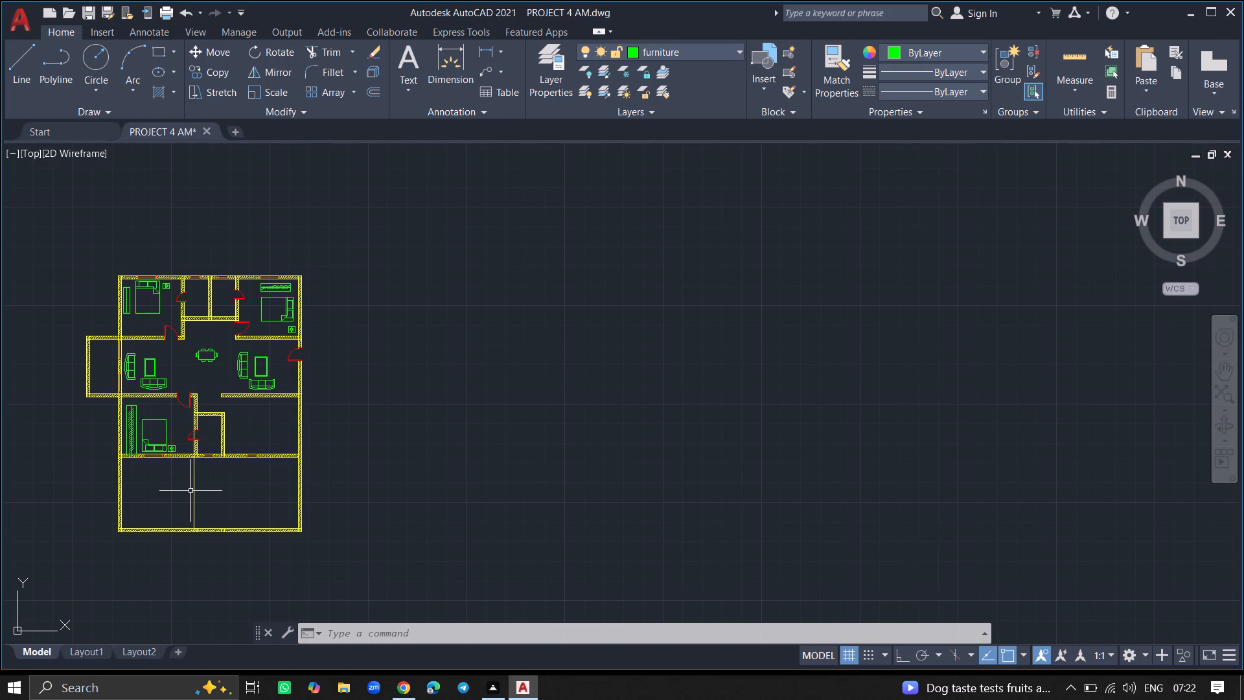
pyautogui.press('h')
pyautogui.press('Return')
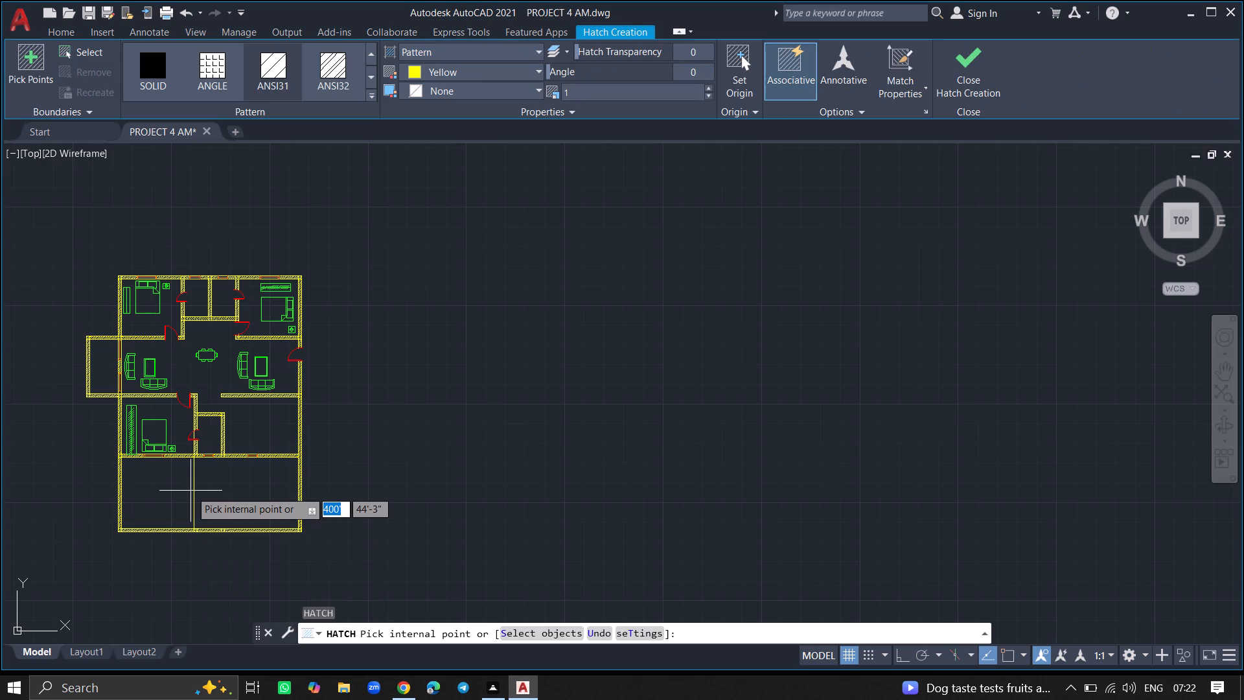
pyautogui.click(518, 71)
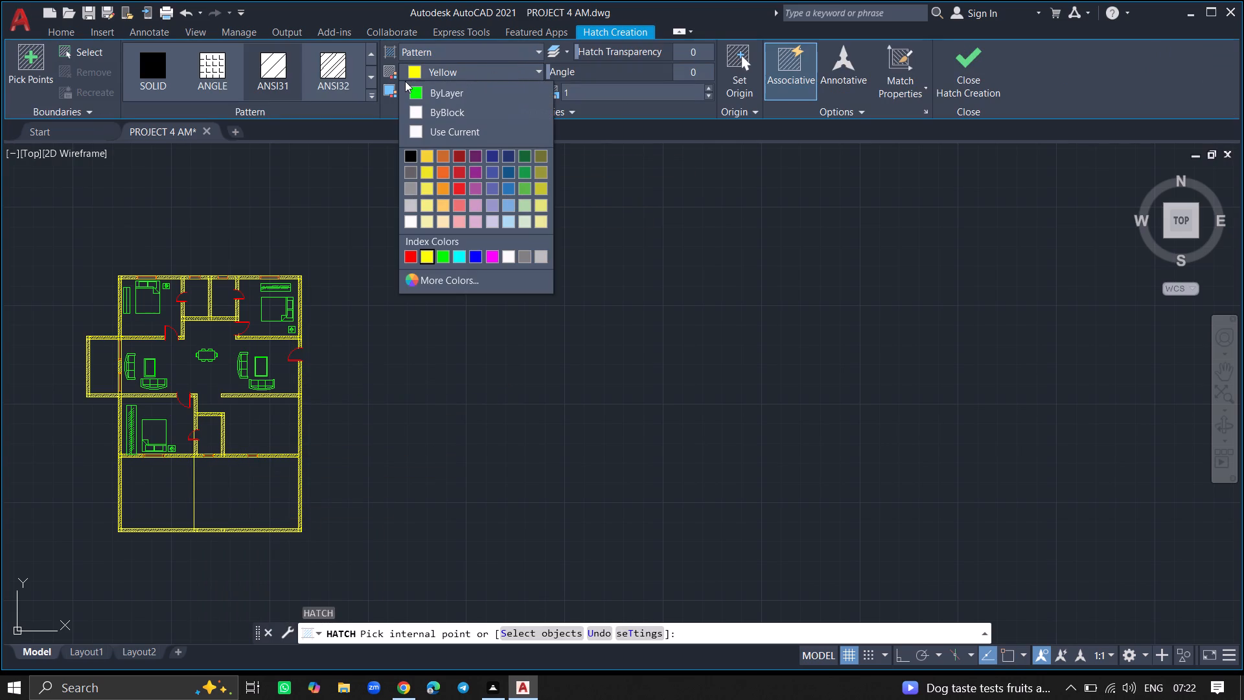
pyautogui.click(513, 204)
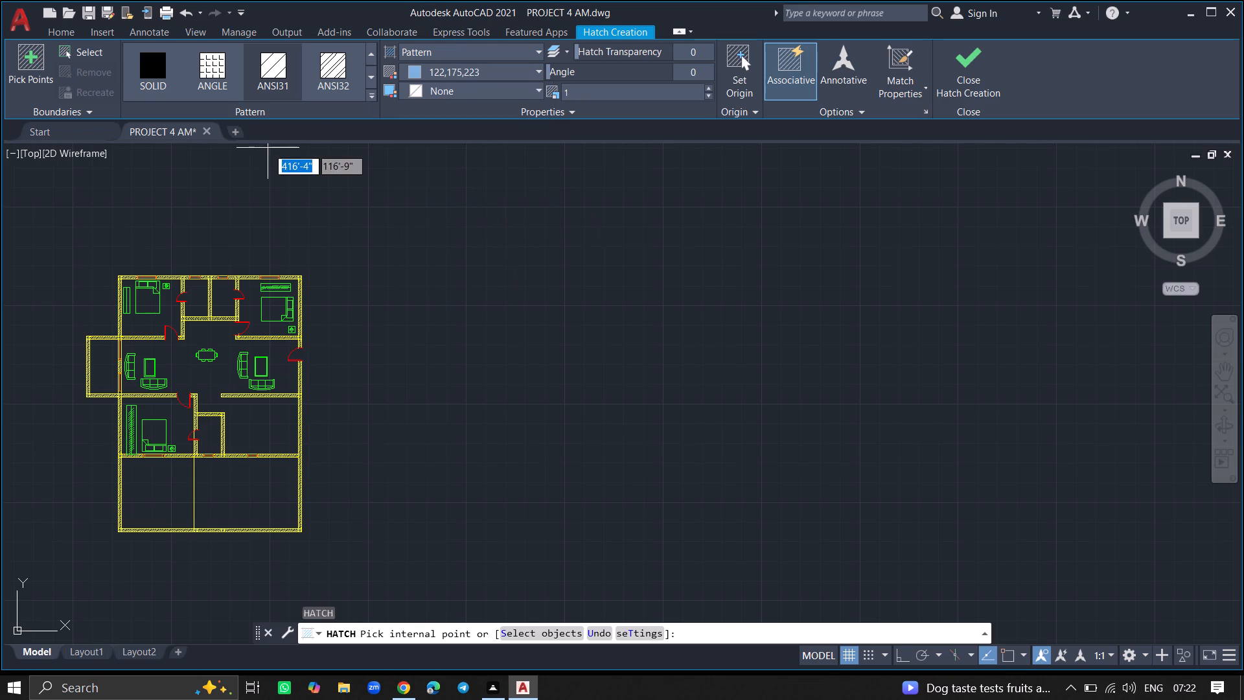
pyautogui.click(371, 80)
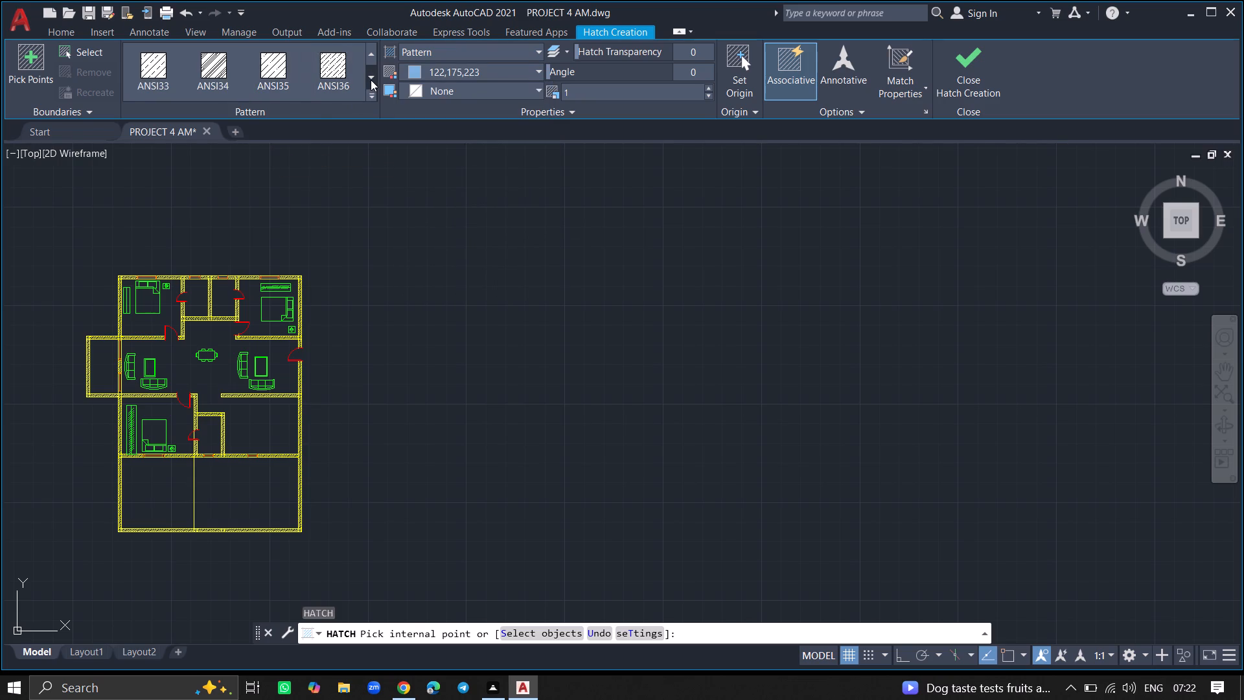
pyautogui.click(371, 80)
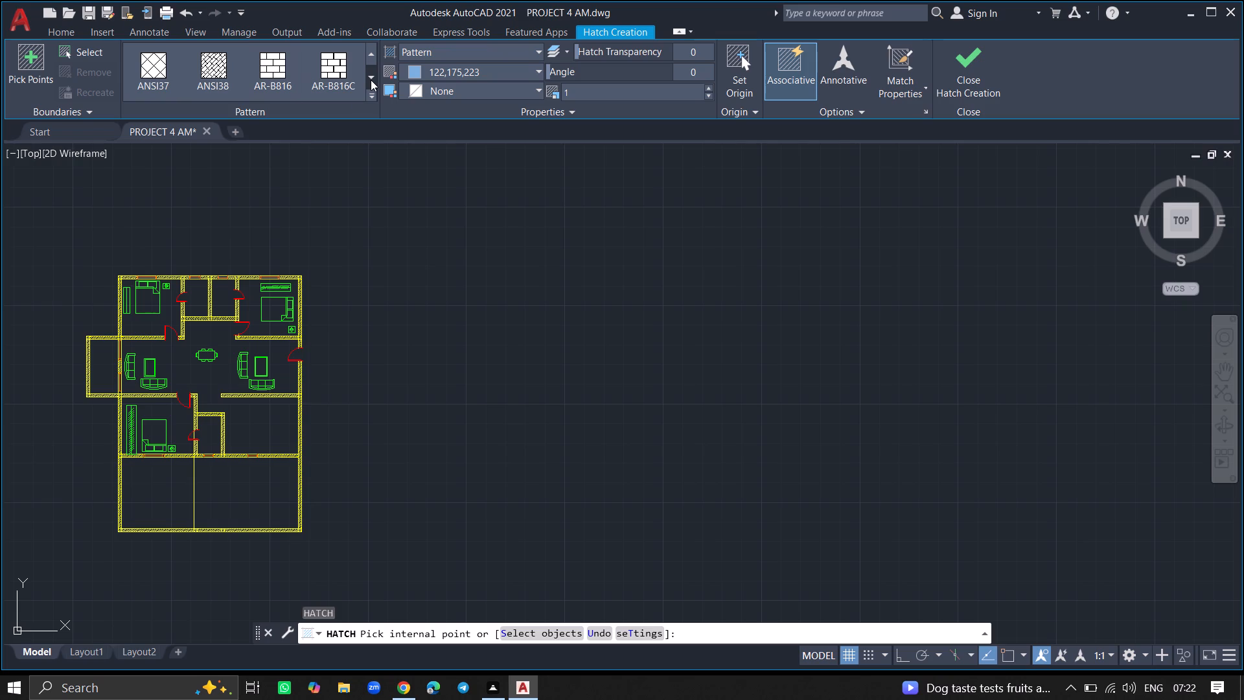
pyautogui.click(371, 80)
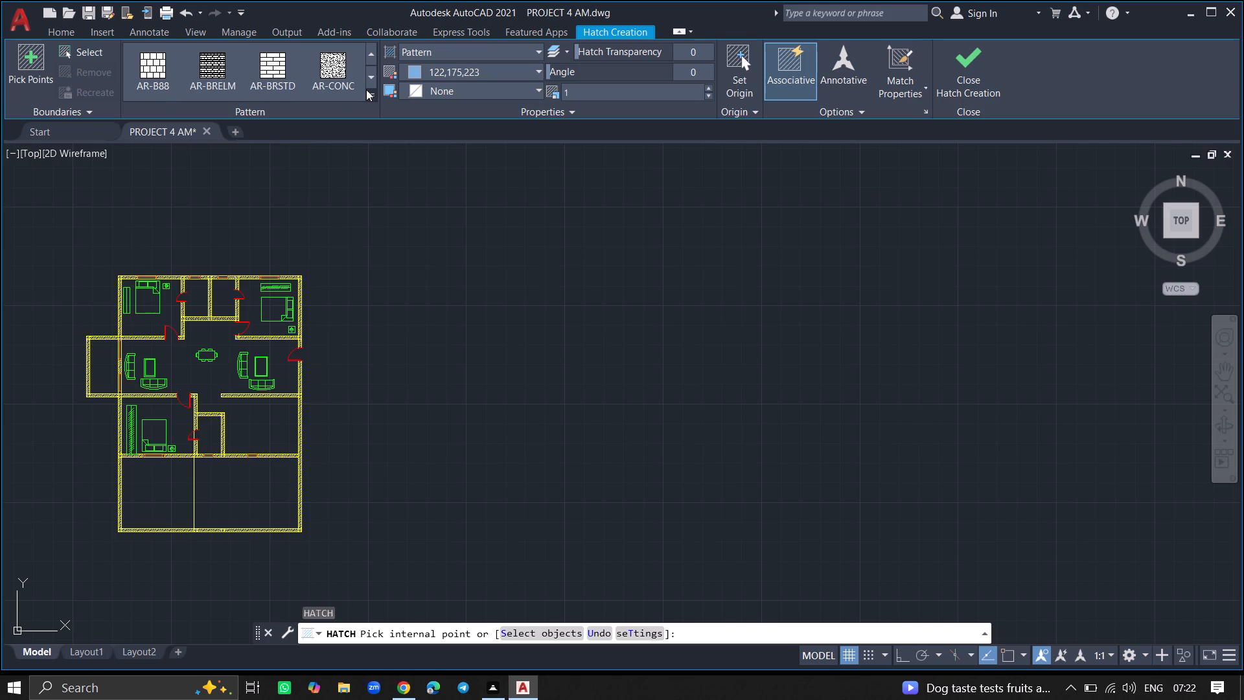
pyautogui.click(366, 89)
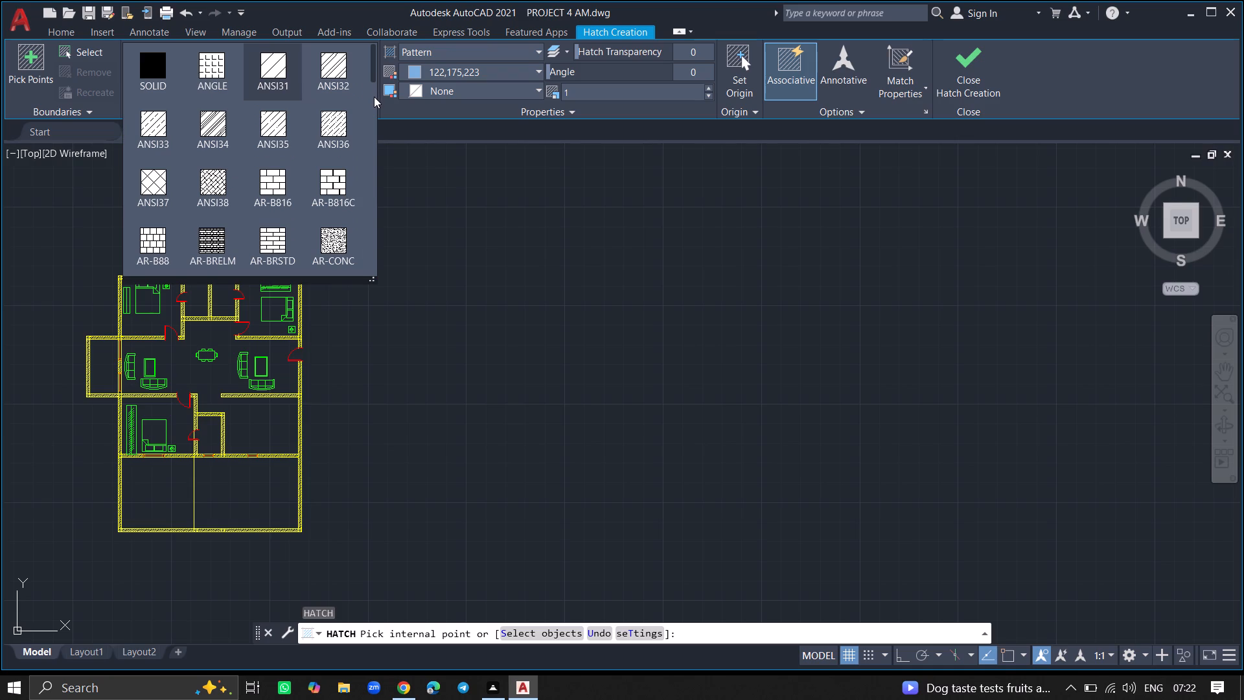
pyautogui.press('Down')
pyautogui.press('Down')
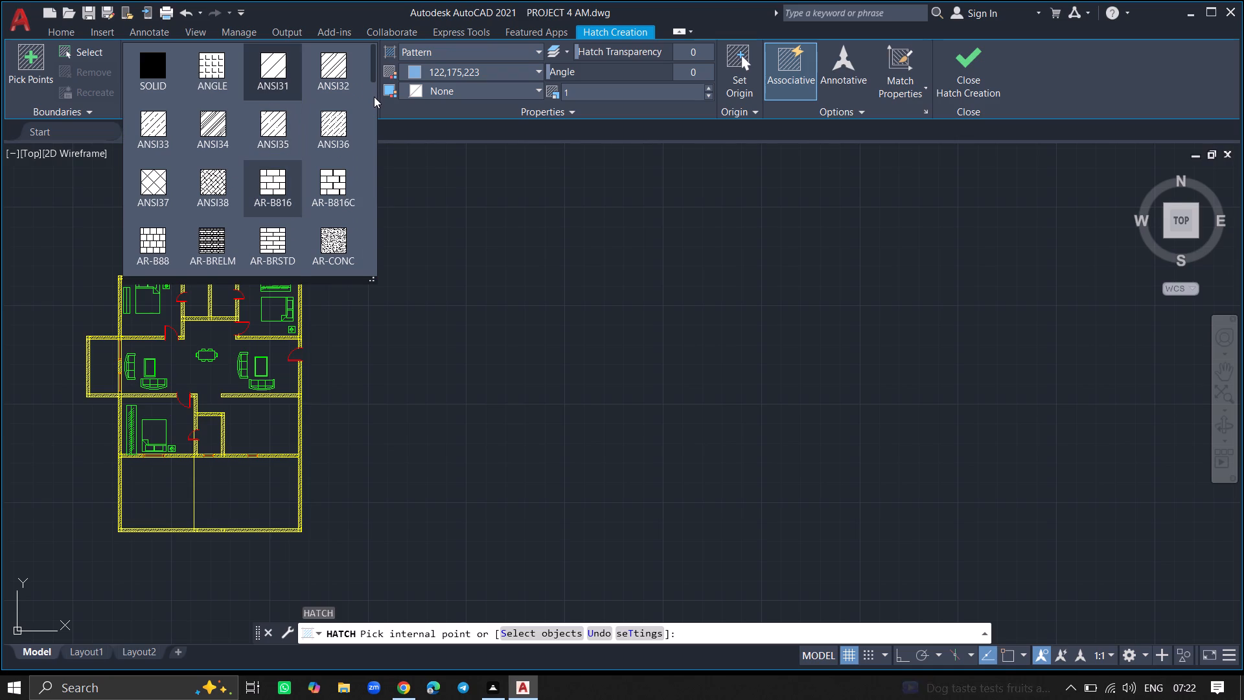
pyautogui.press('Down')
pyautogui.press('Down')
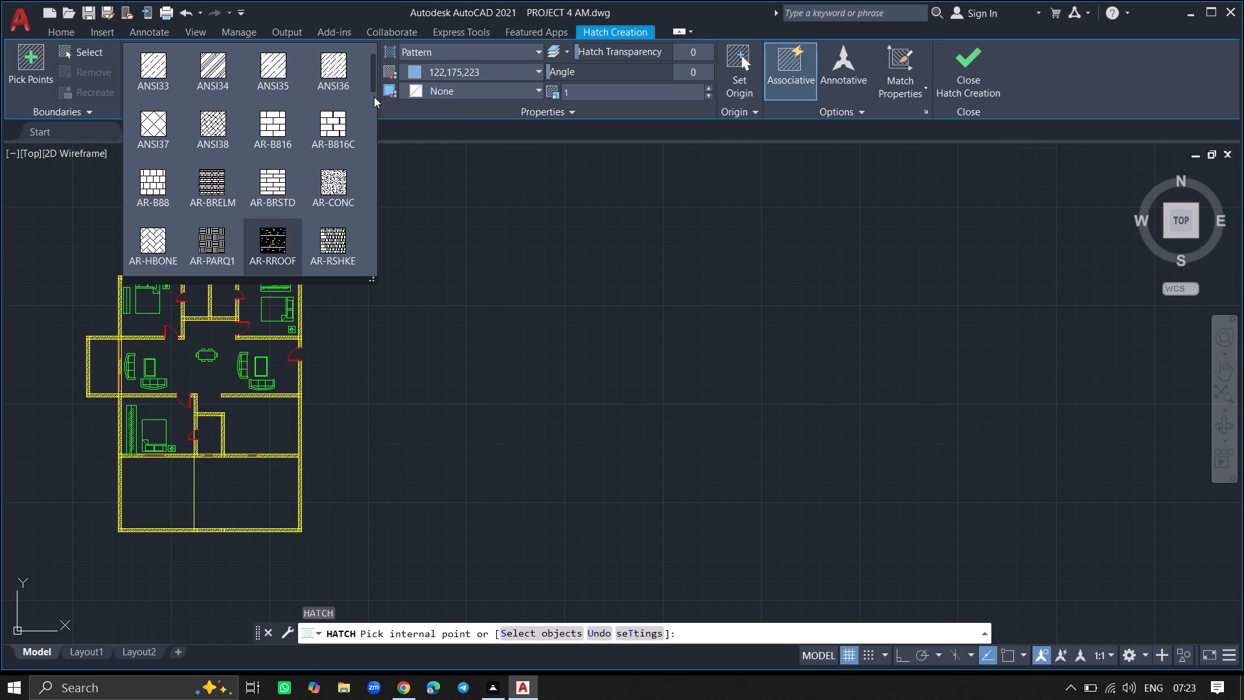
pyautogui.press('Down')
pyautogui.press('Down')
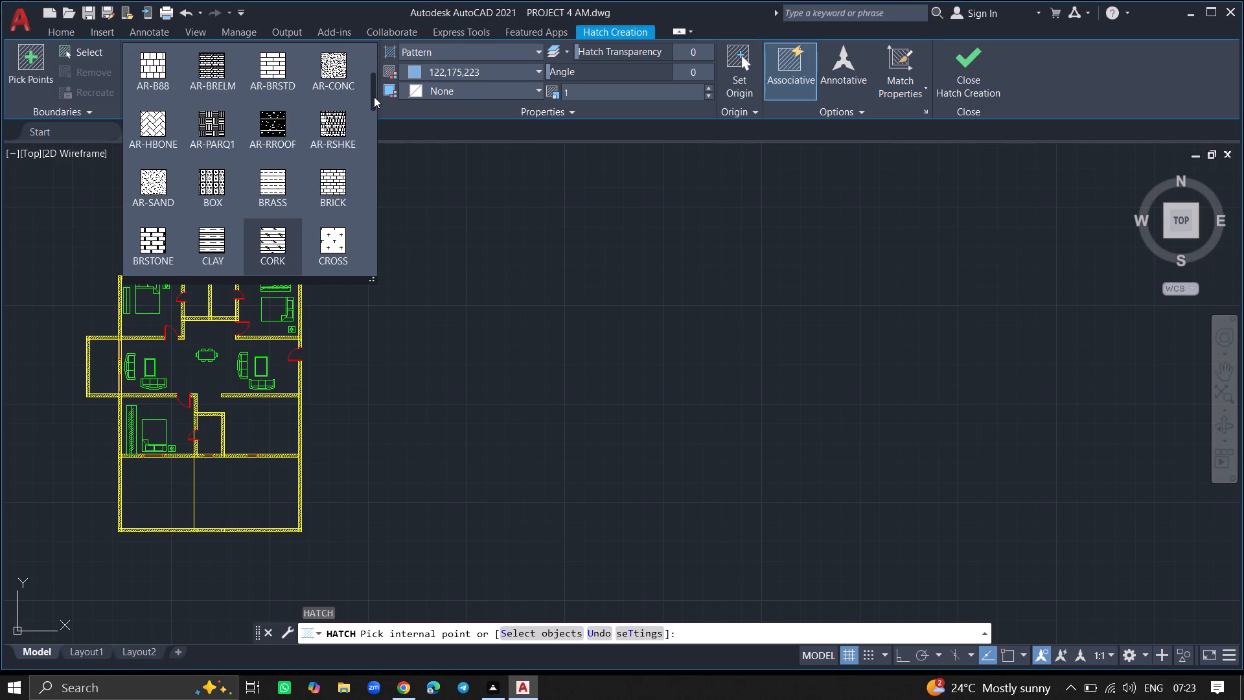
pyautogui.press('Down')
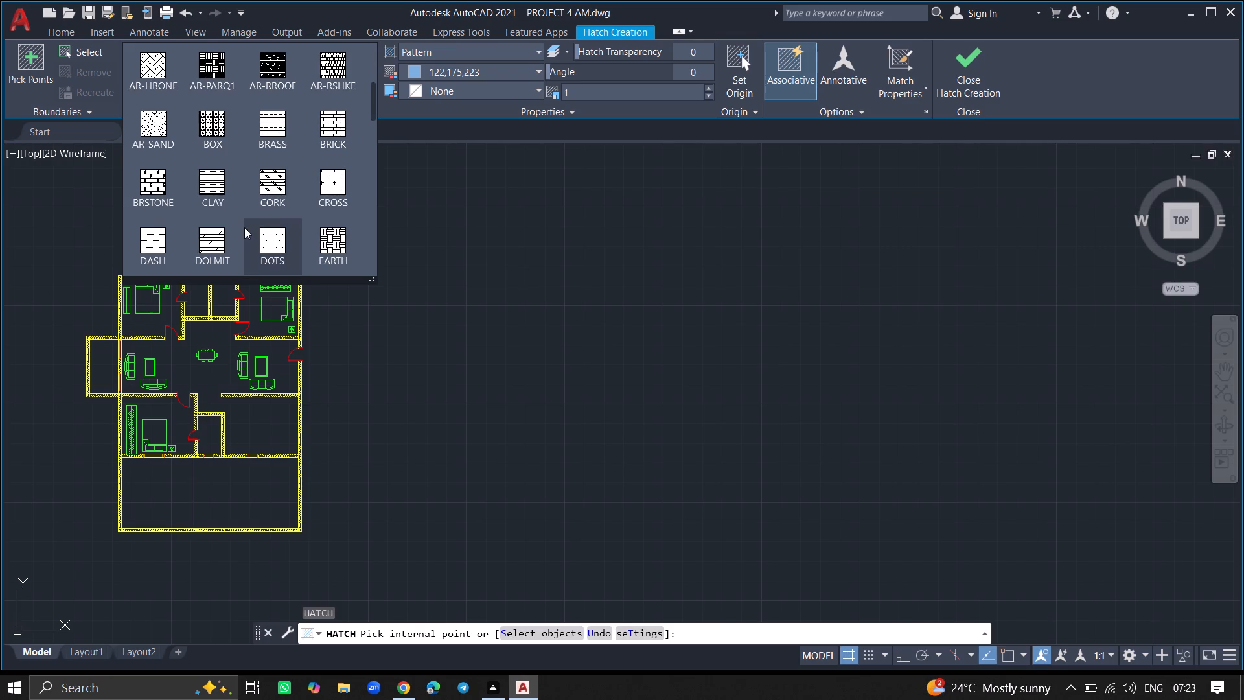
pyautogui.click(216, 242)
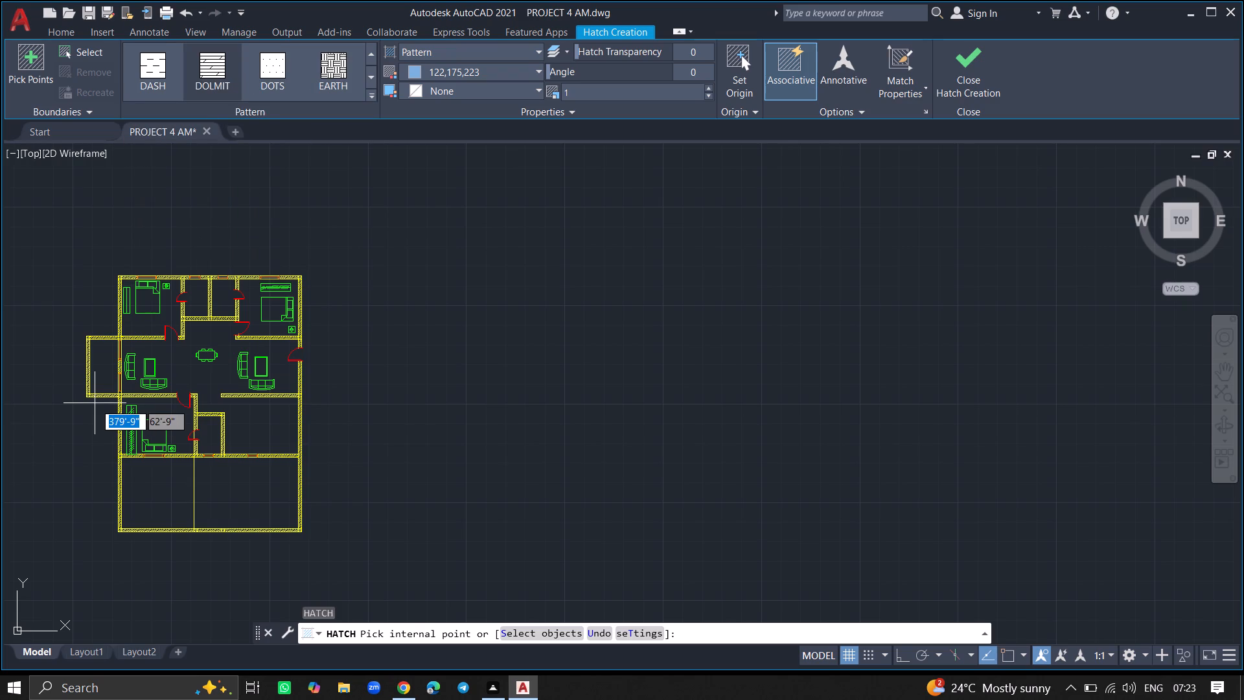
pyautogui.click(122, 471)
# Change the new hatch's pattern to CROSS and finish the hatch.
pyautogui.keyDown('ctrl'); pyautogui.scroll(7, 144, 513); pyautogui.keyUp('ctrl')
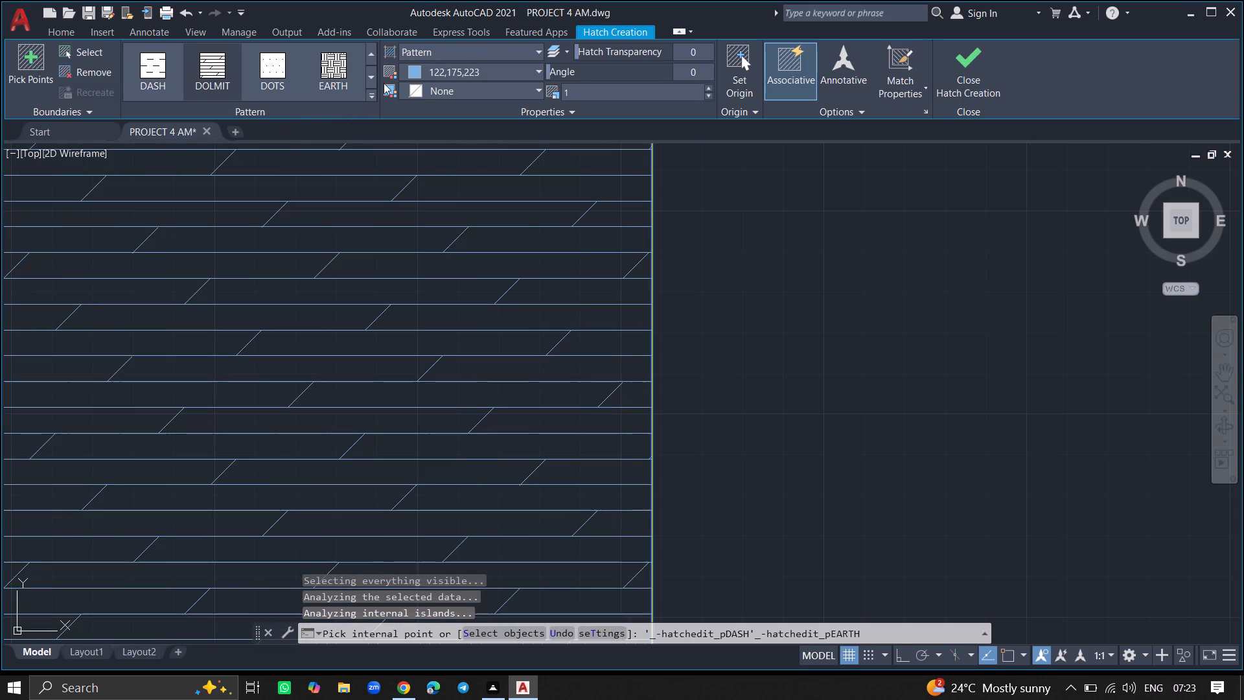
pyautogui.click(373, 52)
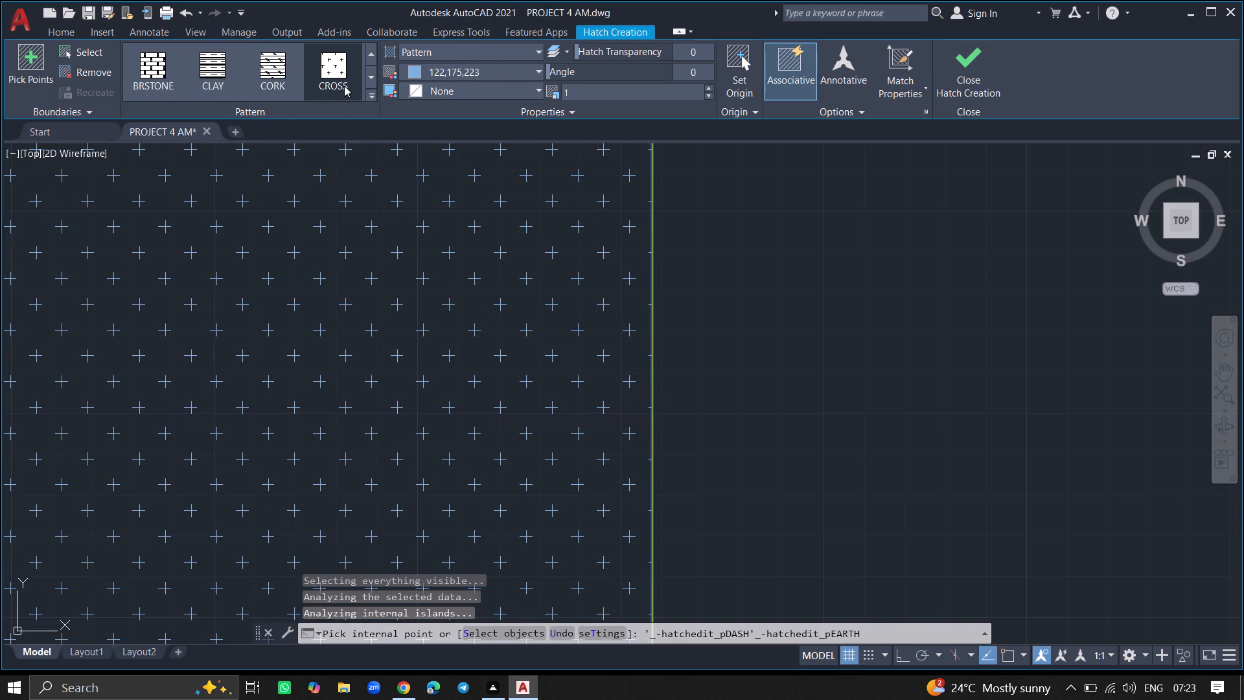
pyautogui.click(344, 86)
pyautogui.click(369, 224)
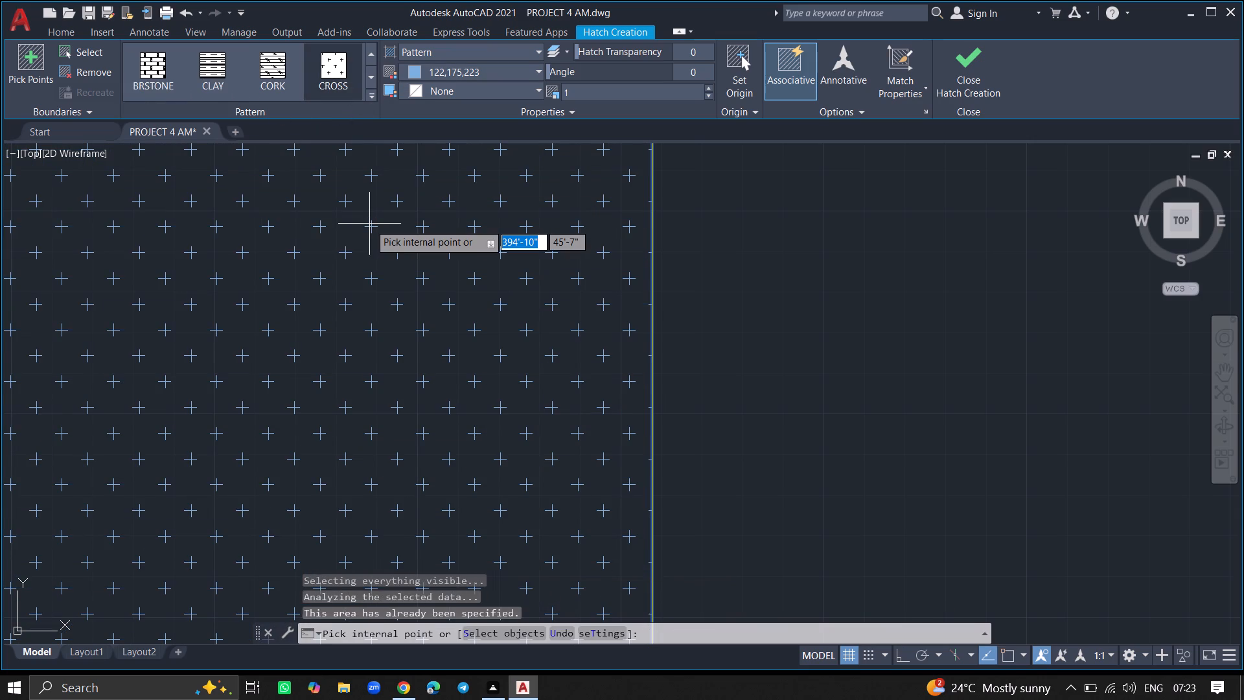
pyautogui.press('Return')
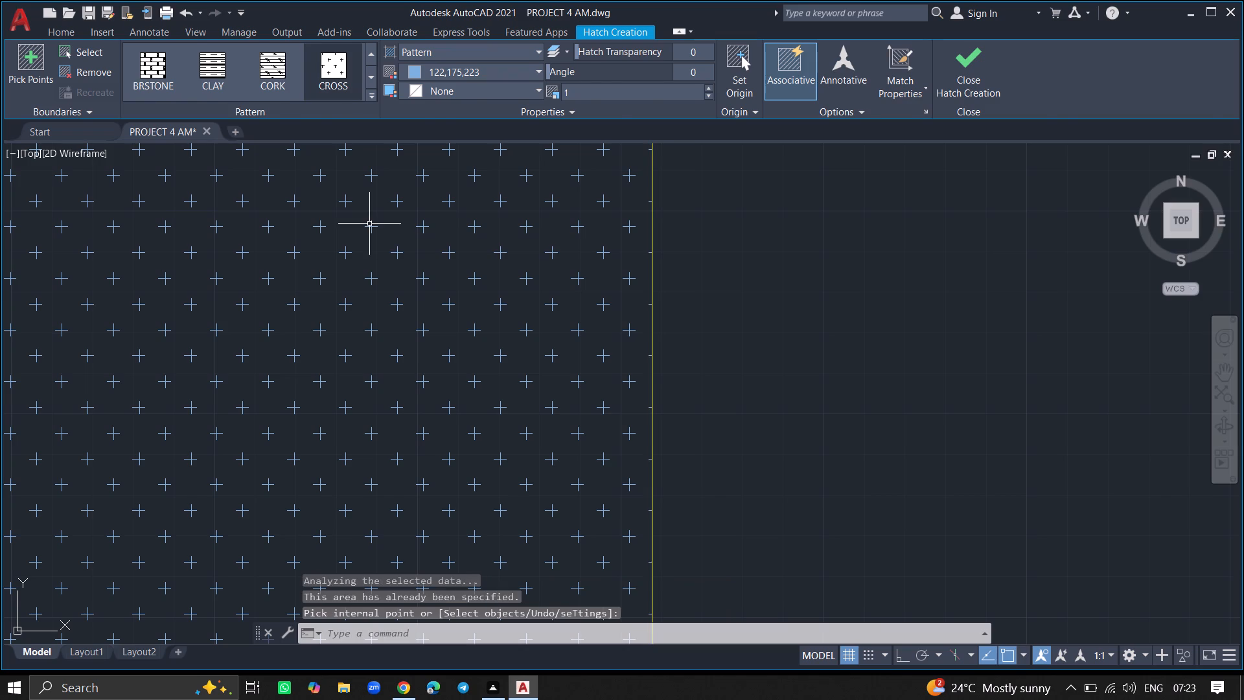
# Insert the Vehicles - Imperial block from the architectural tool palette just outside the floor plan, beside its lower part.
pyautogui.keyDown('ctrl'); pyautogui.scroll(-5, 369, 224); pyautogui.keyUp('ctrl')
pyautogui.keyDown('ctrl'); pyautogui.scroll(-3, 446, 232); pyautogui.keyUp('ctrl')
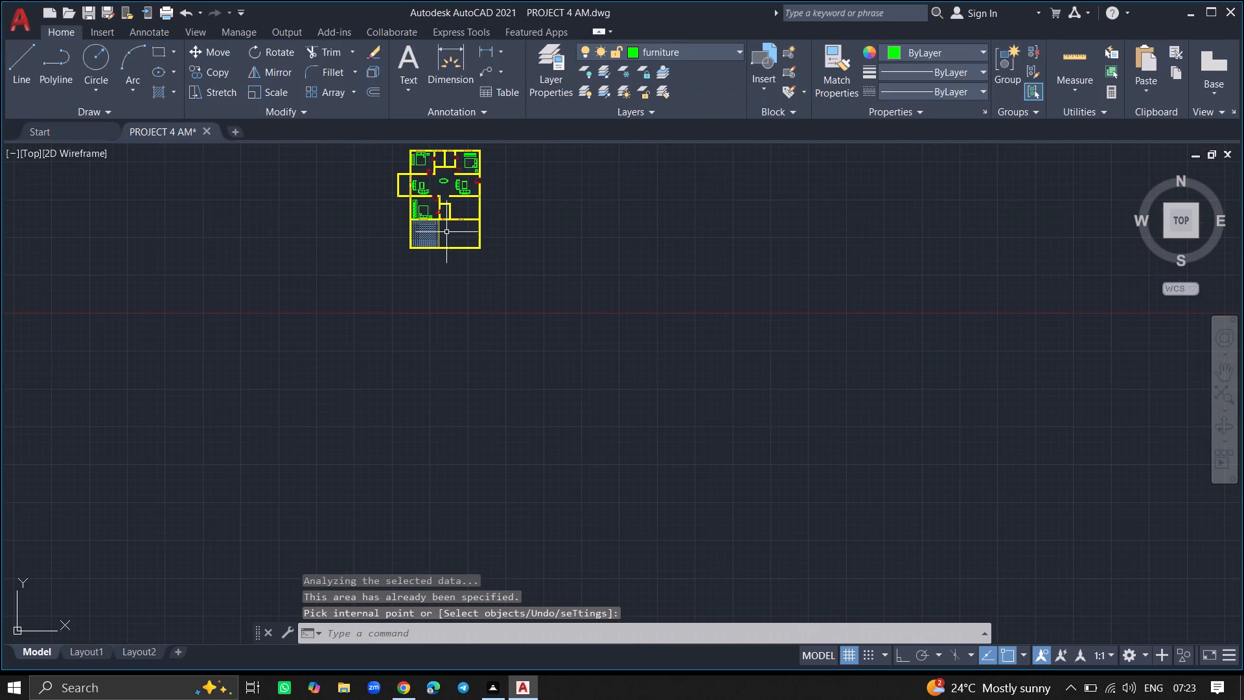
pyautogui.keyDown('ctrl'); pyautogui.scroll(4, 453, 220); pyautogui.keyUp('ctrl')
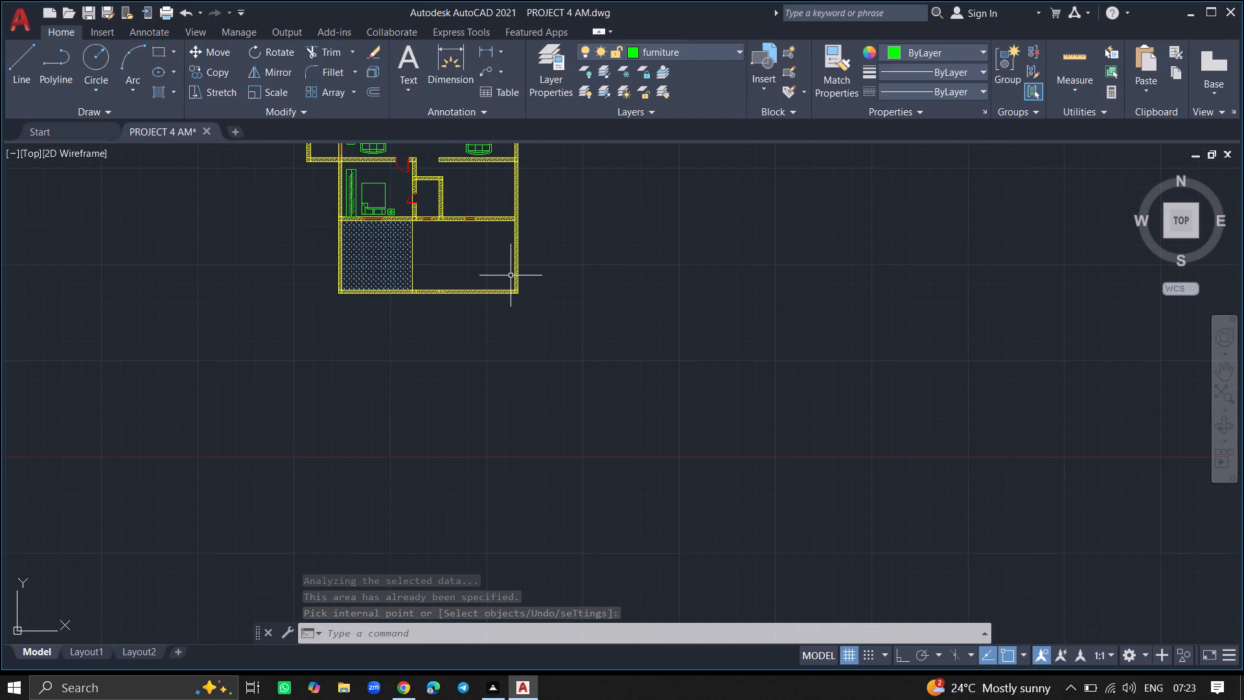
pyautogui.keyDown('ctrl'); pyautogui.scroll(-2, 511, 275); pyautogui.keyUp('ctrl')
pyautogui.keyDown('ctrl'); pyautogui.scroll(2, 476, 180); pyautogui.keyUp('ctrl')
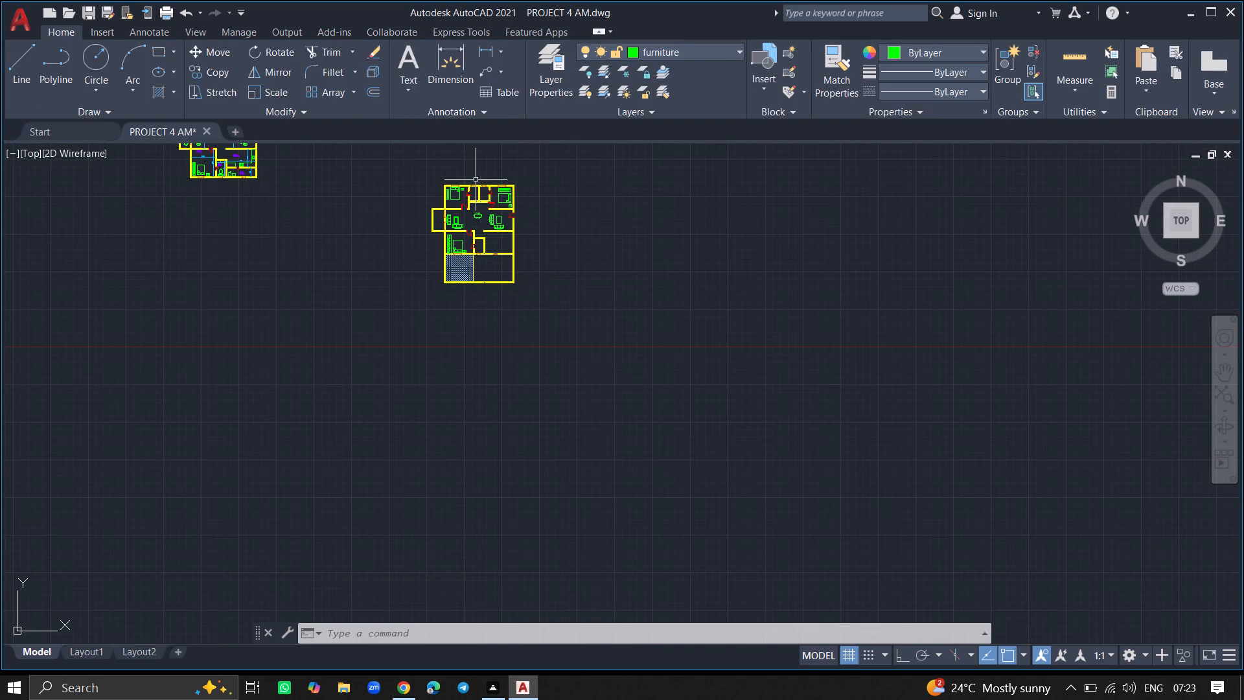
pyautogui.keyDown('ctrl'); pyautogui.scroll(2, 476, 180); pyautogui.keyUp('ctrl')
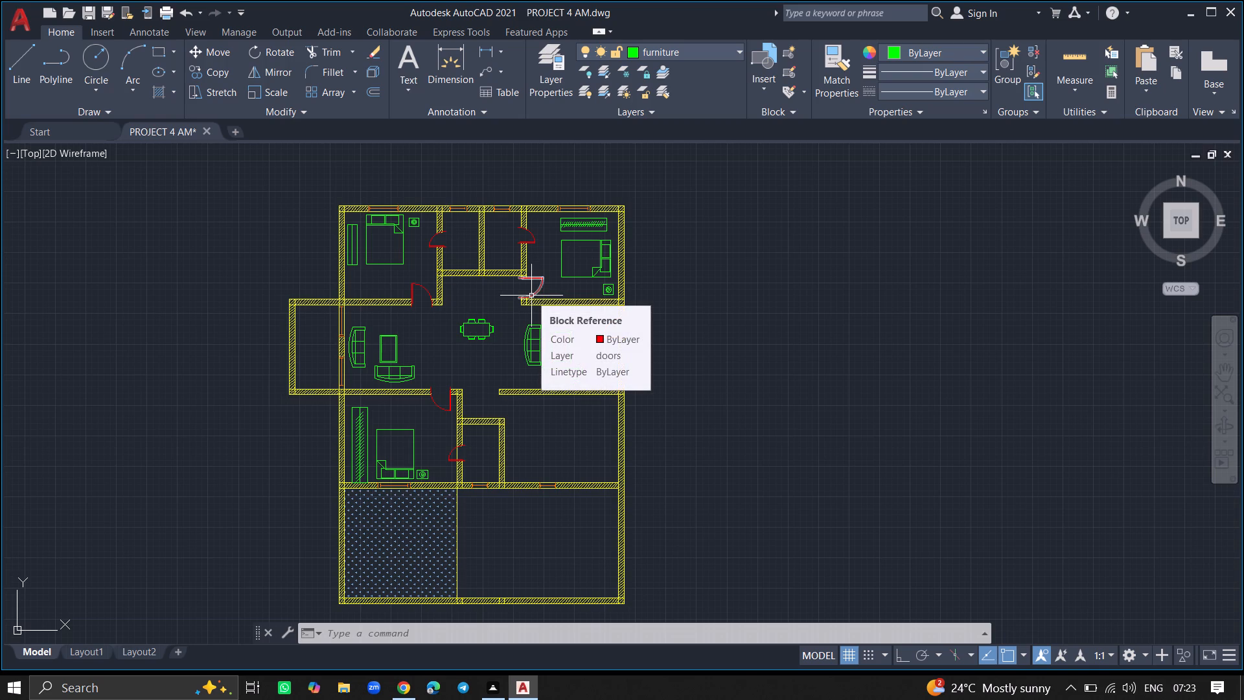
pyautogui.hotkey('ctrl', '3')
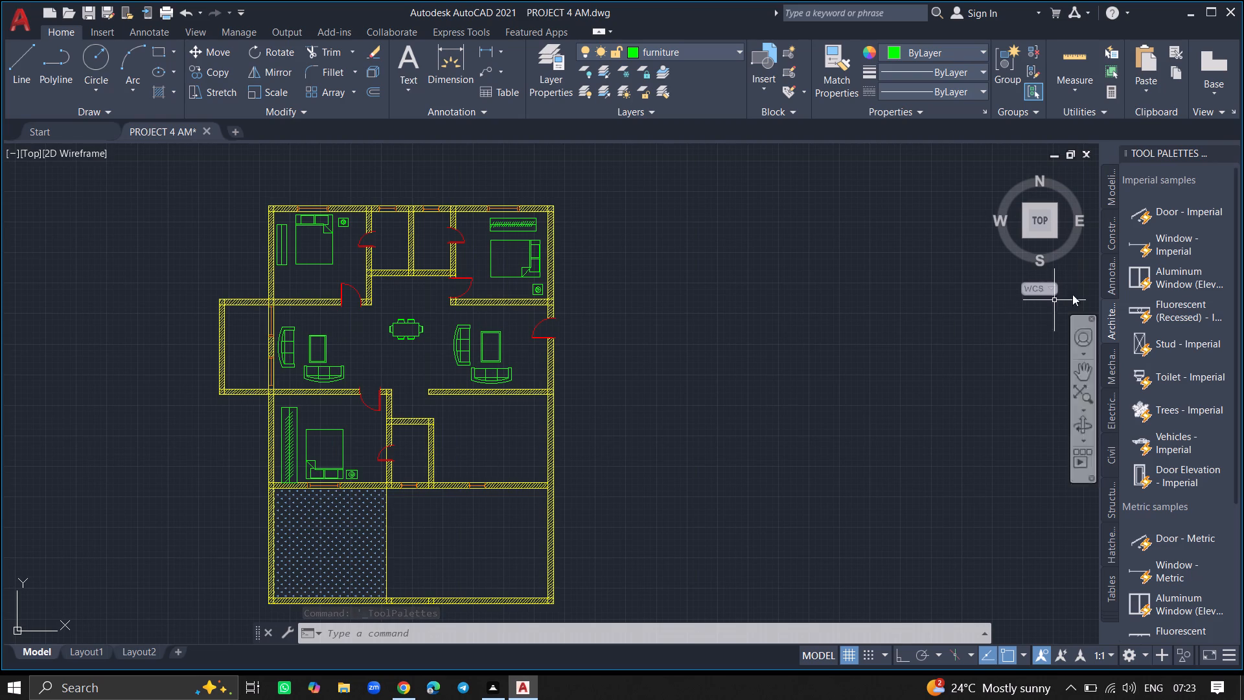
pyautogui.click(1167, 448)
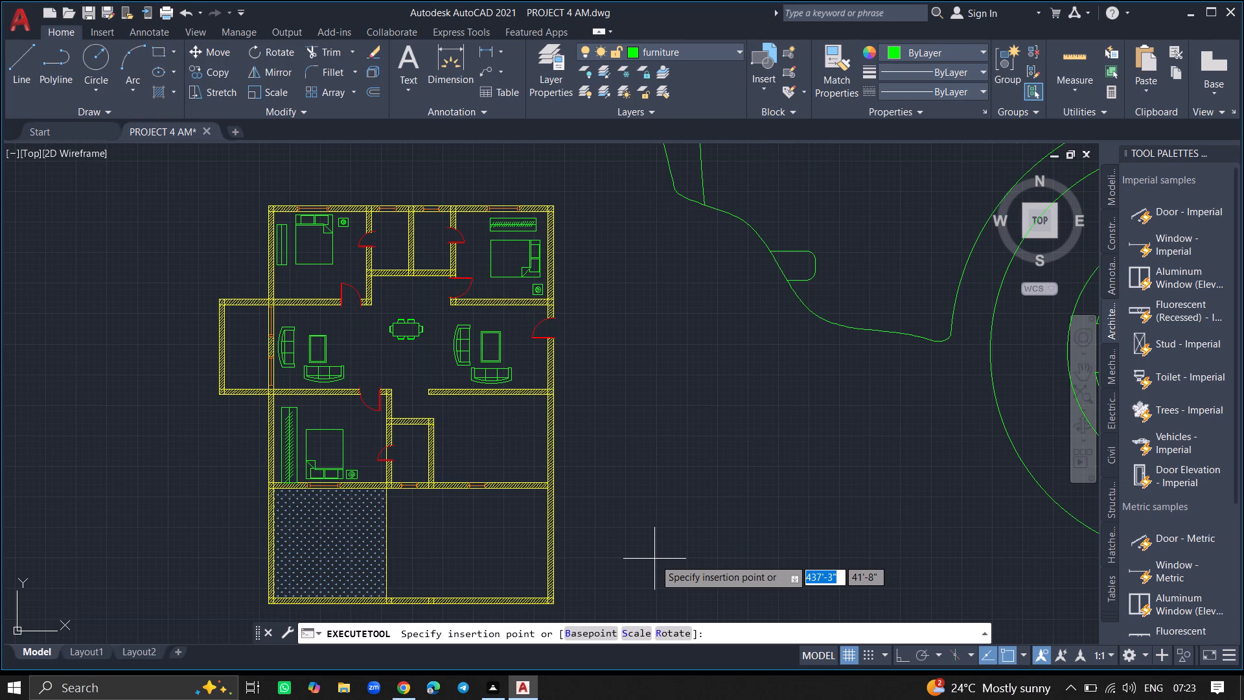
pyautogui.keyDown('ctrl'); pyautogui.scroll(-6, 654, 559); pyautogui.keyUp('ctrl')
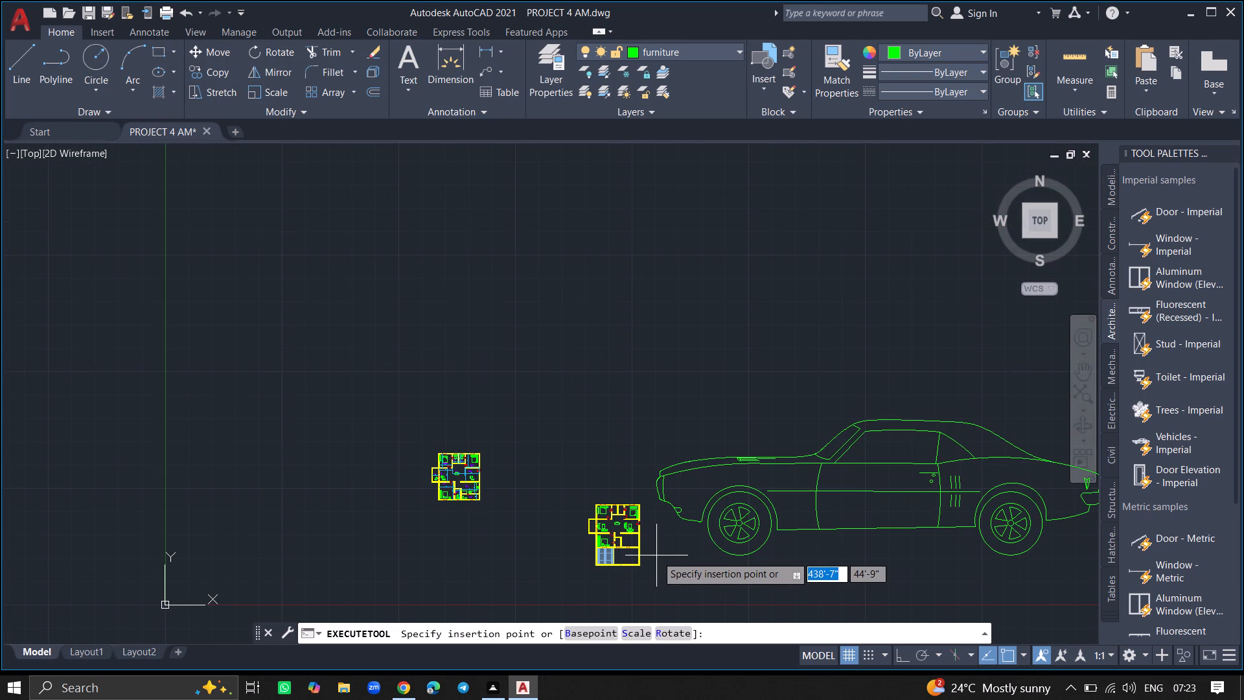
pyautogui.click(656, 555)
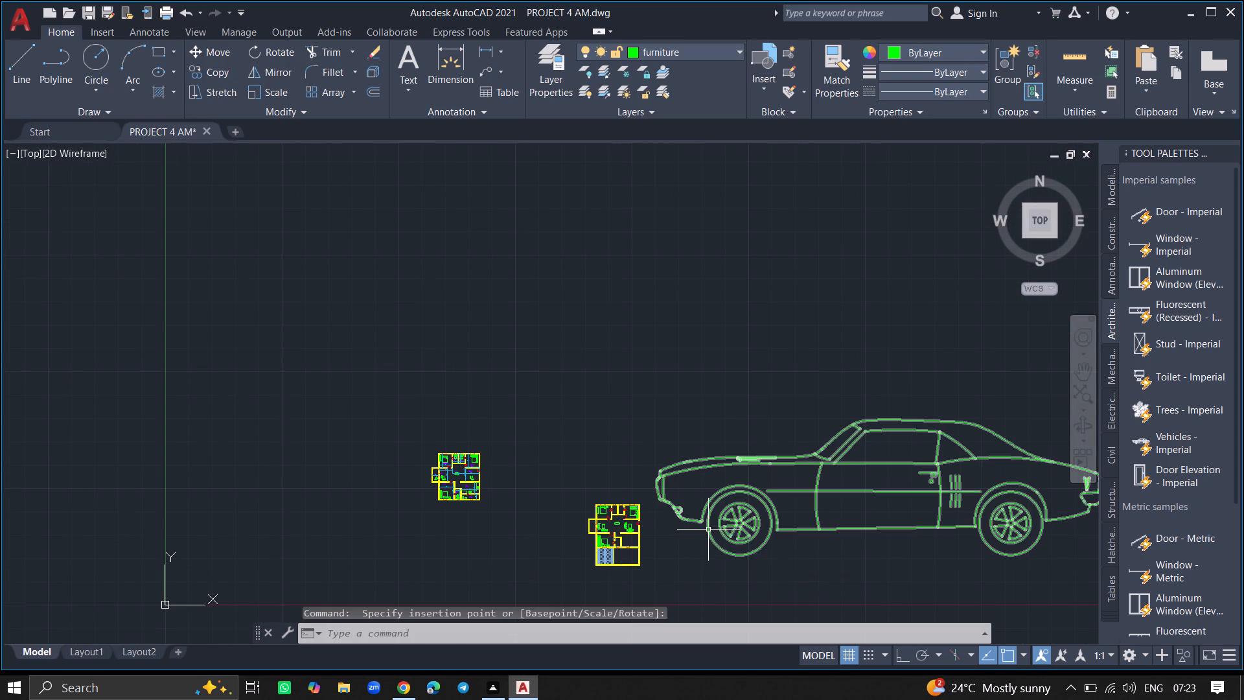
# Scale the car block down freehand about a point at its front wheel to roughly the size of the plan's spaces.
pyautogui.click(708, 530)
pyautogui.write('SC')
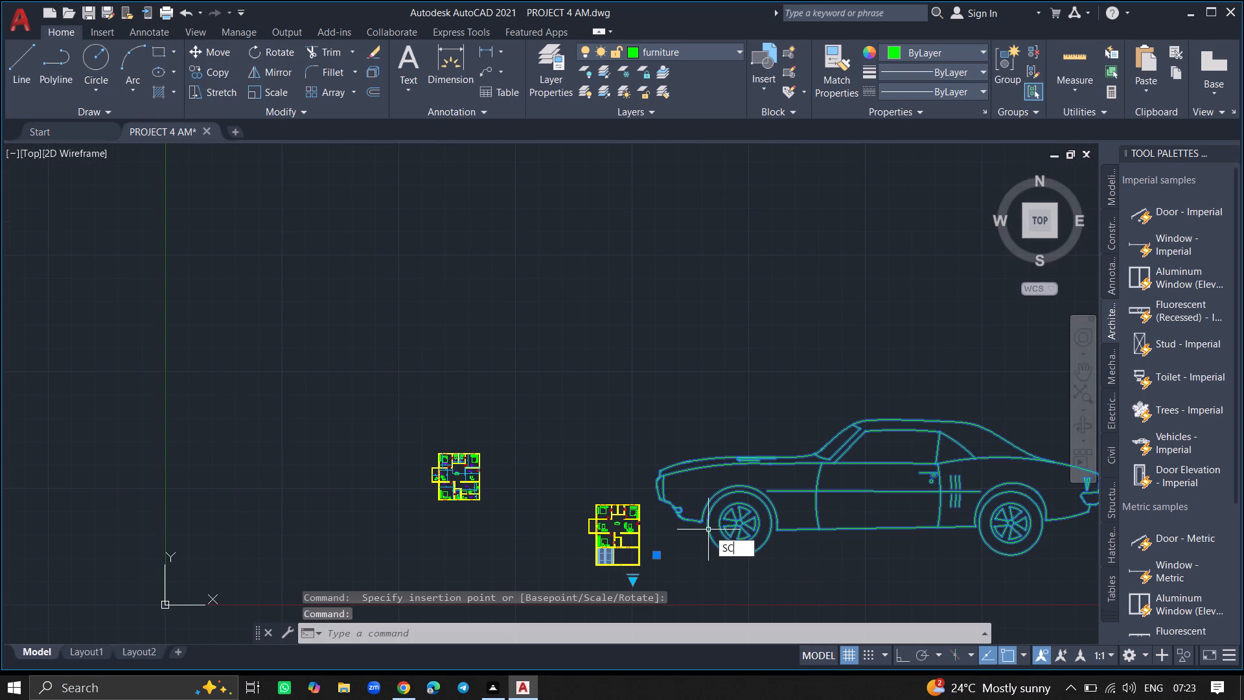
pyautogui.press('Return')
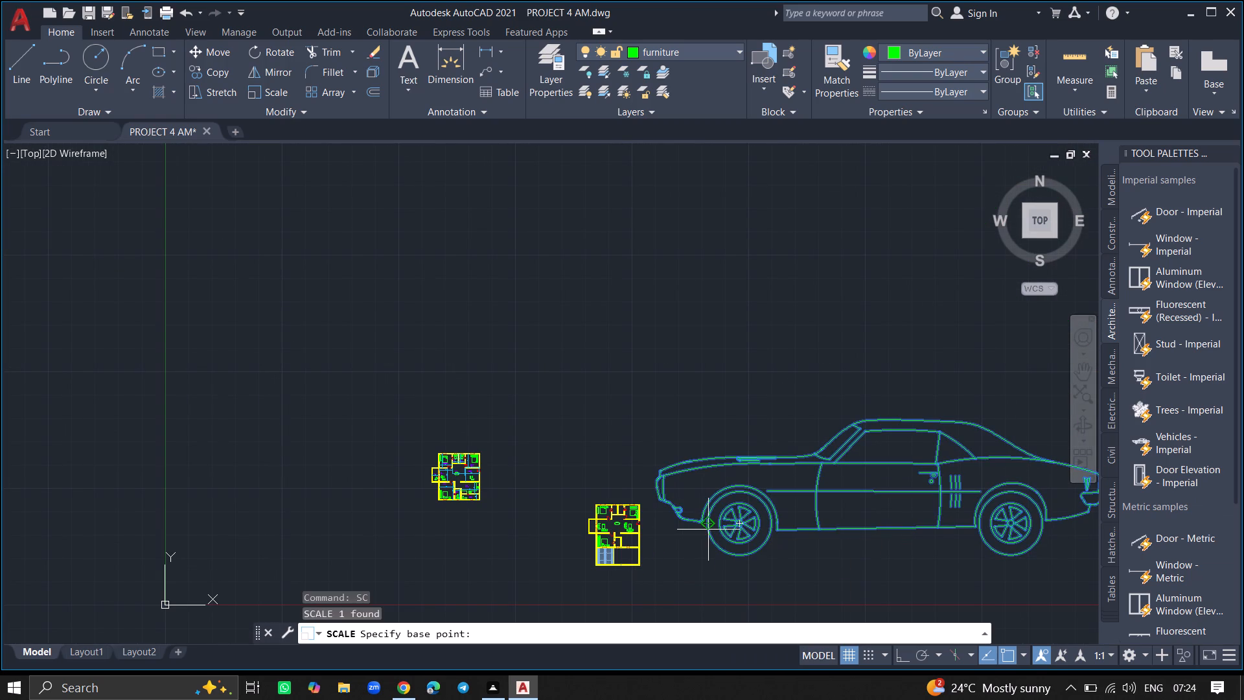
pyautogui.click(708, 530)
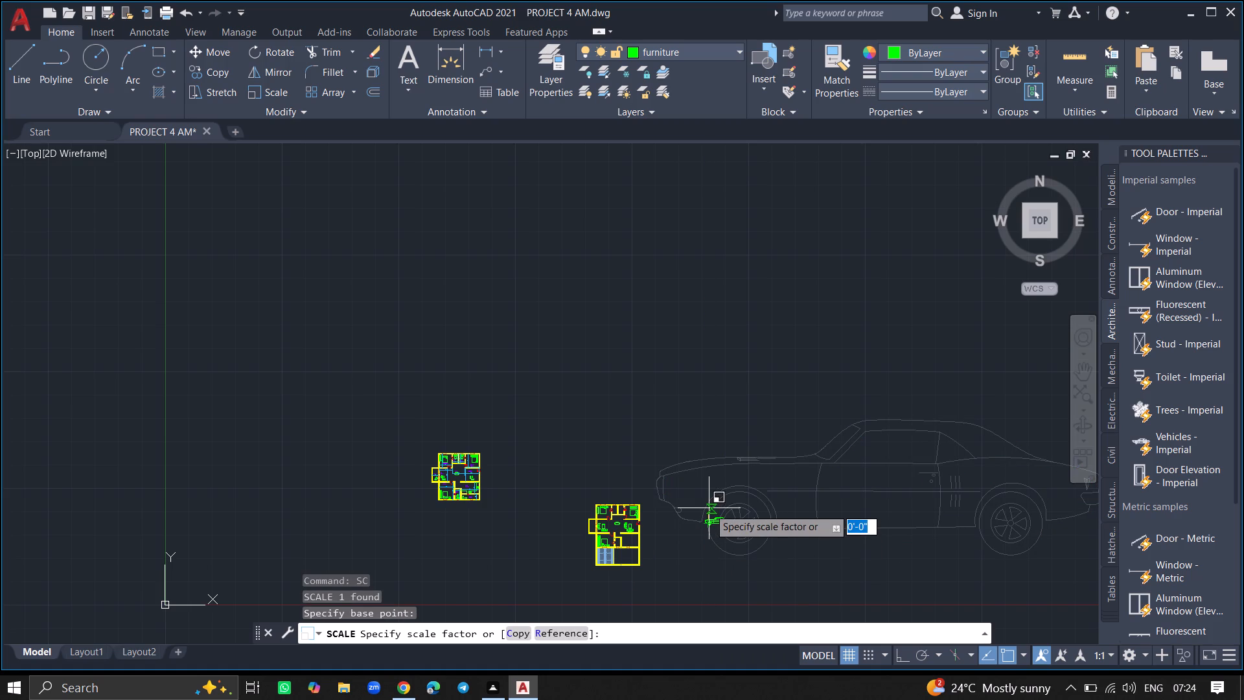
pyautogui.click(709, 508)
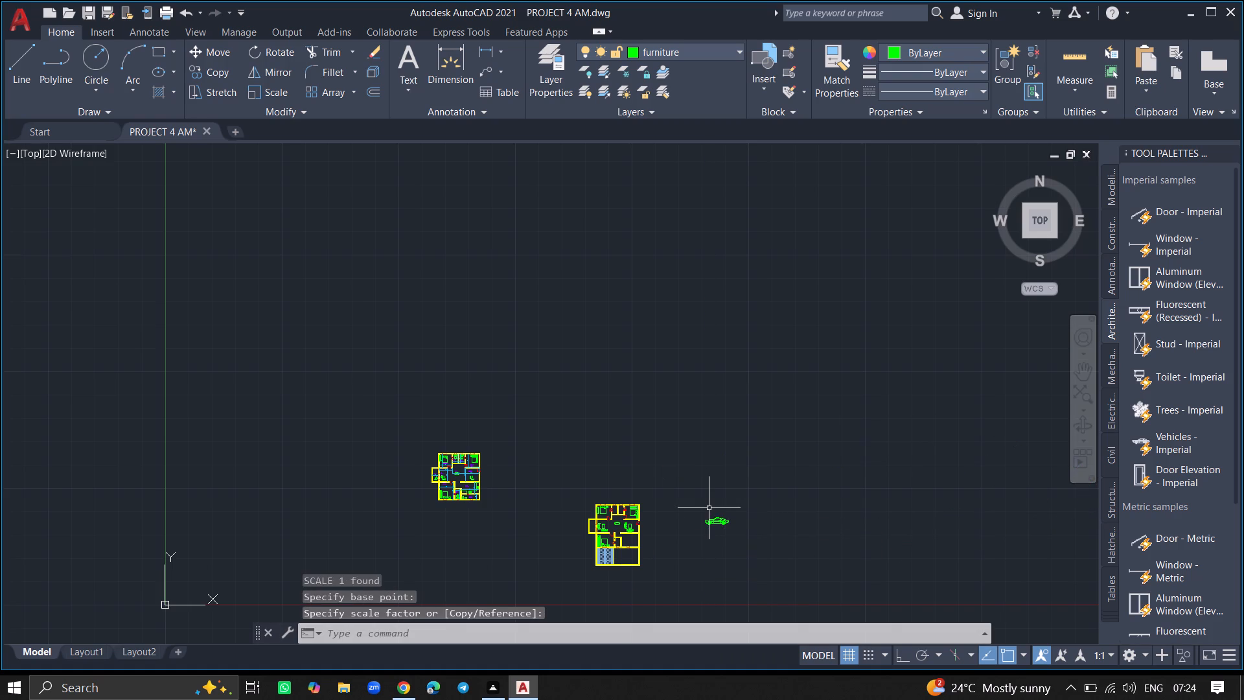
# Switch the reduced car block's view to Sports Car (Top).
pyautogui.click(714, 522)
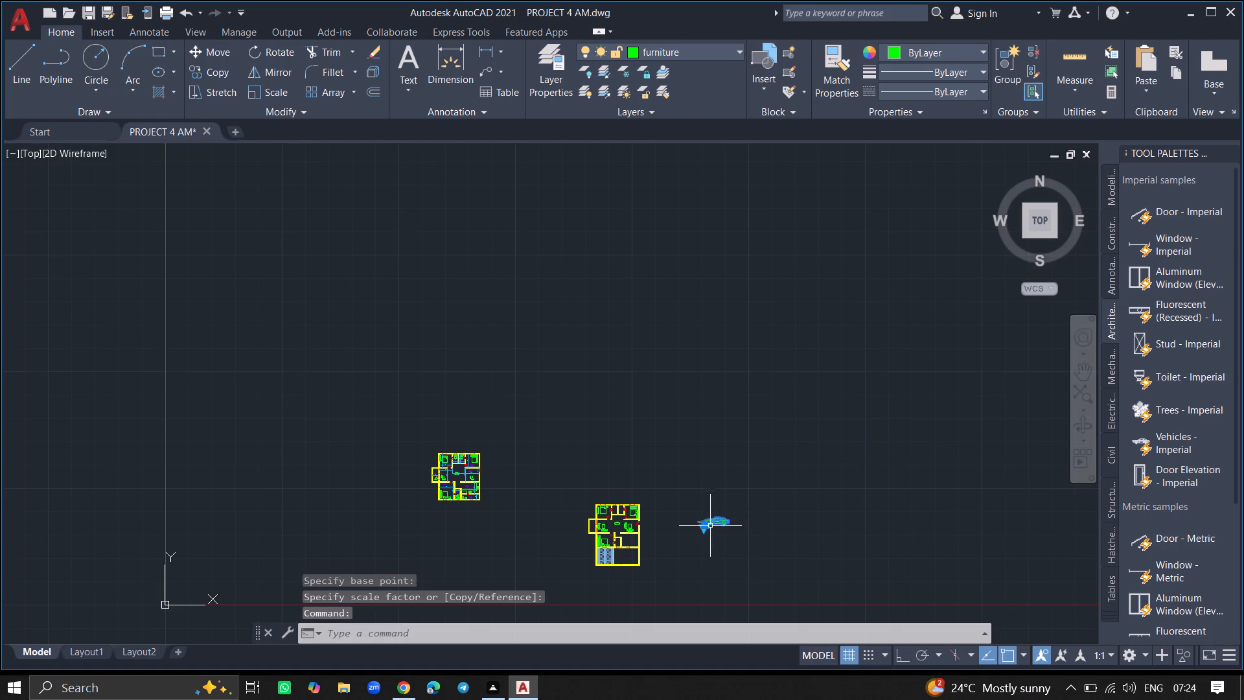
pyautogui.keyDown('ctrl'); pyautogui.scroll(9, 709, 527); pyautogui.keyUp('ctrl')
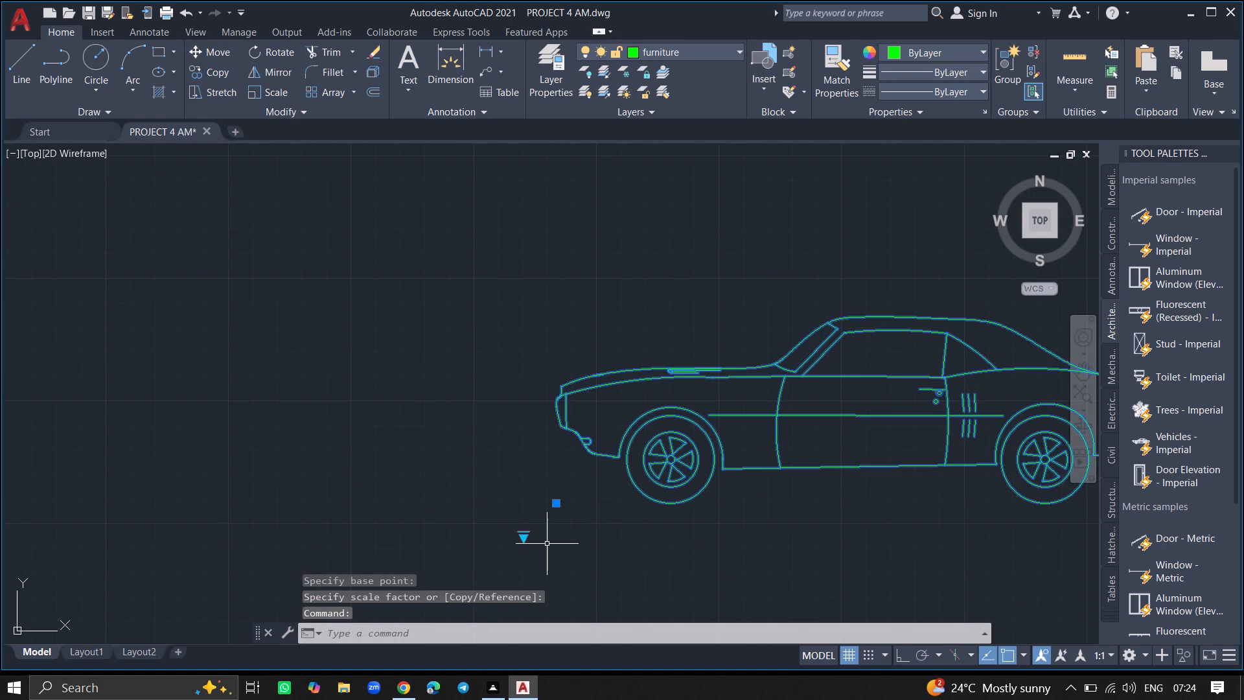
pyautogui.click(525, 539)
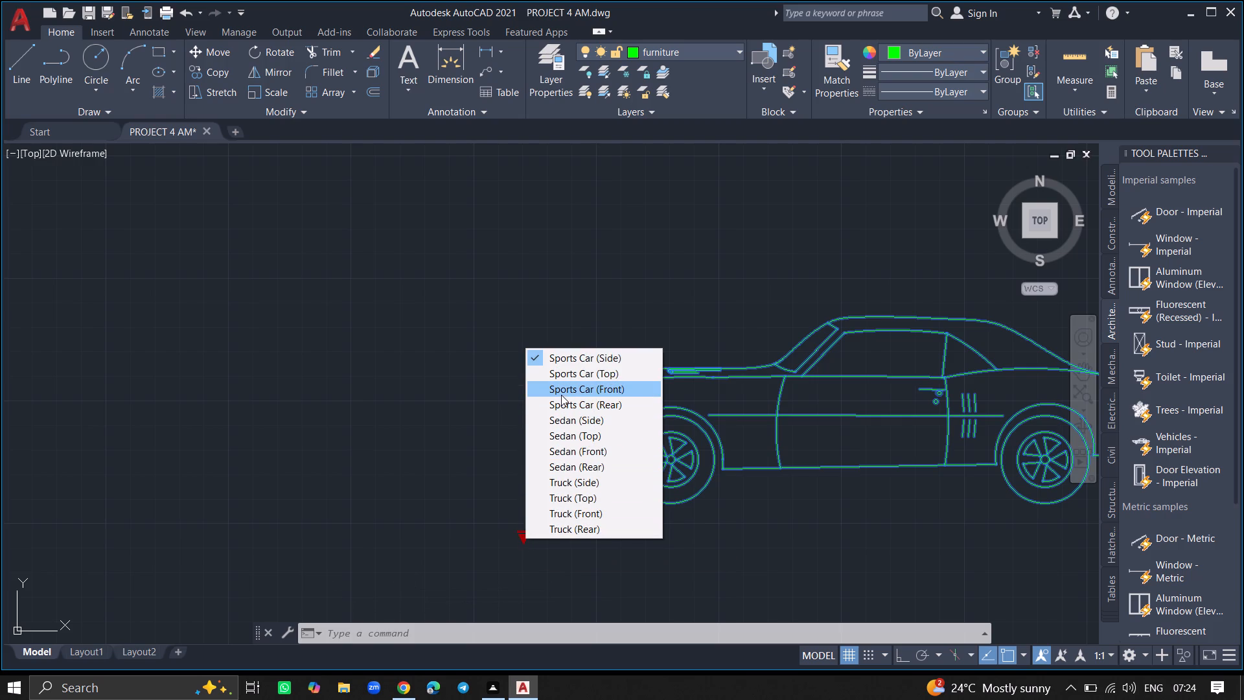
pyautogui.click(567, 379)
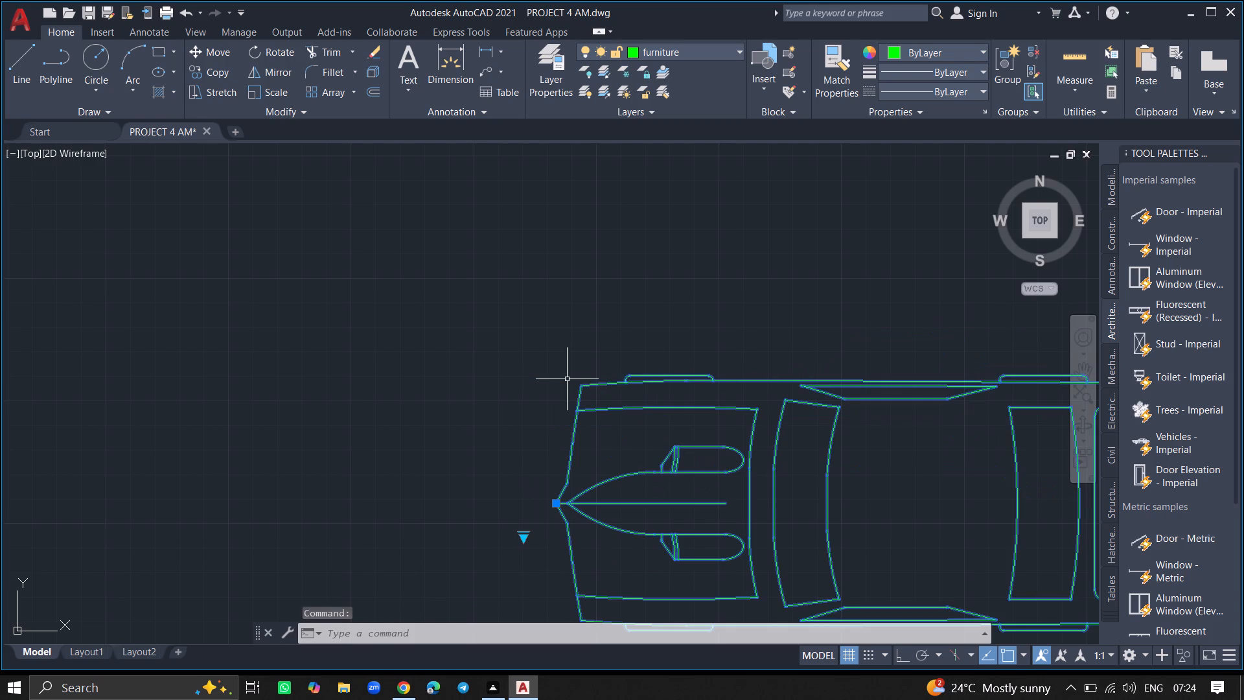
# Rotate the top-view car about 90° counterclockwise around a point near its front so its nose faces down the plan.
pyautogui.press('Escape')
pyautogui.keyDown('ctrl'); pyautogui.scroll(-6, 567, 379); pyautogui.keyUp('ctrl')
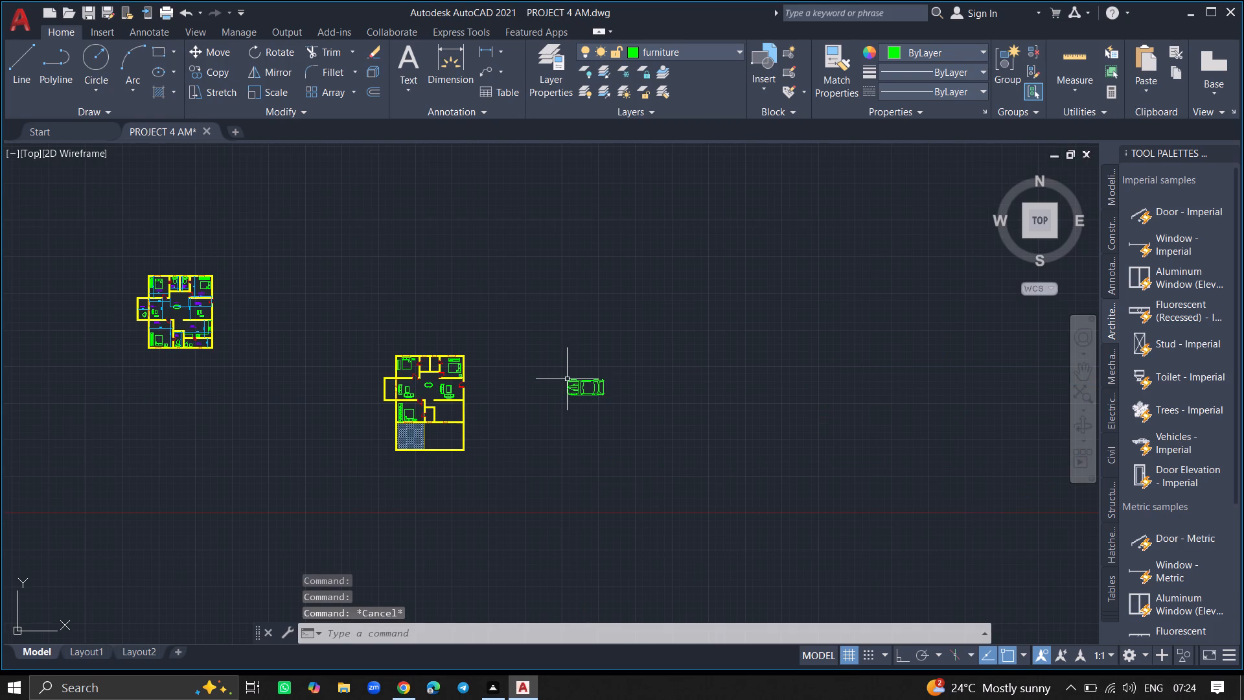
pyautogui.click(579, 379)
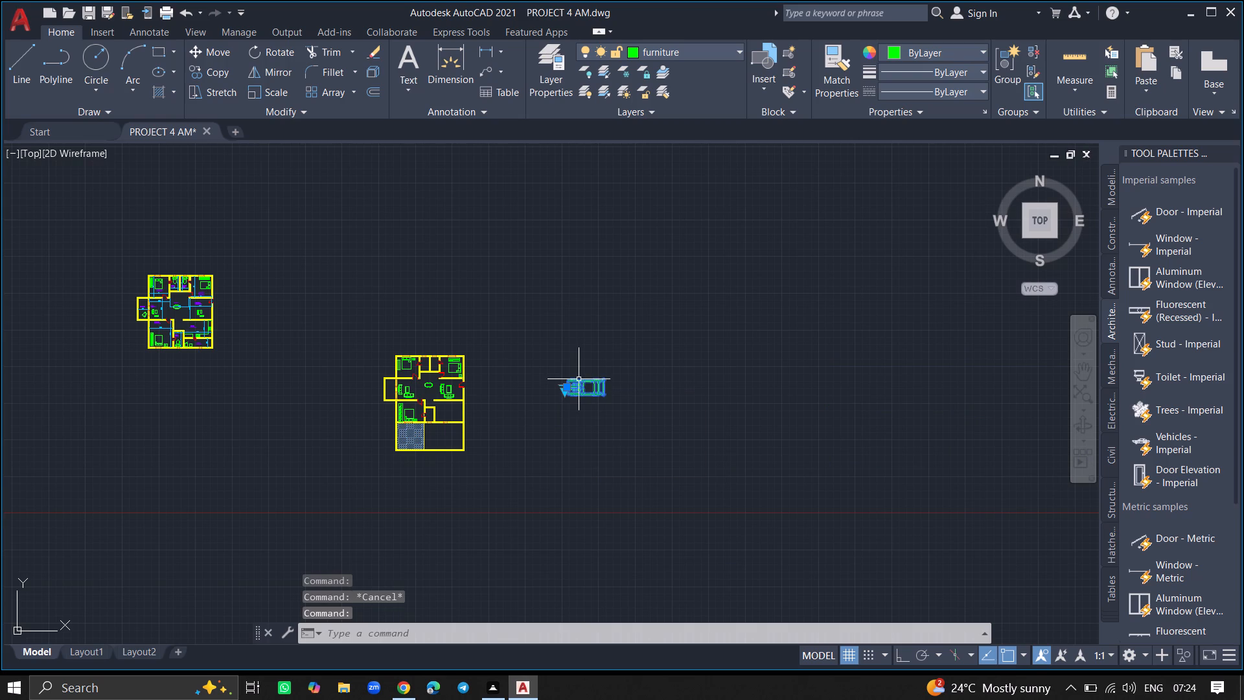
pyautogui.press('r')
pyautogui.press('o')
pyautogui.press('Return')
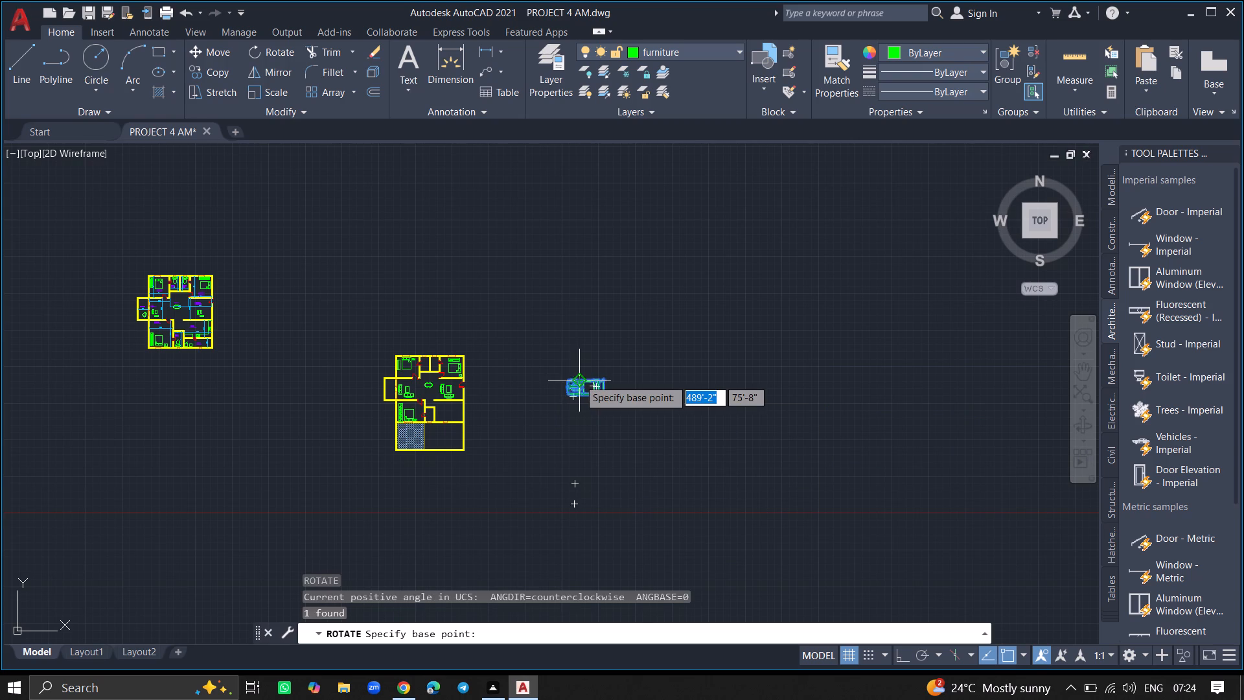
pyautogui.click(579, 379)
pyautogui.click(577, 340)
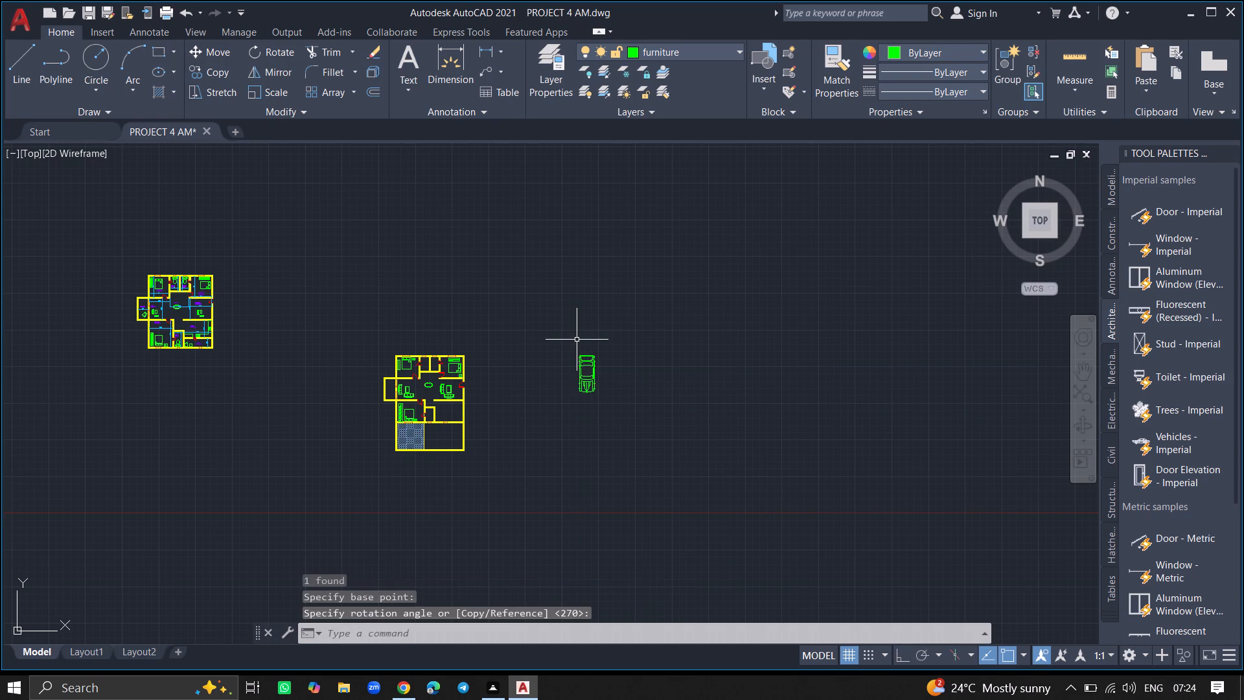
# Scale the rotated car down freehand about a point on its body to roughly a third of its size.
pyautogui.click(582, 357)
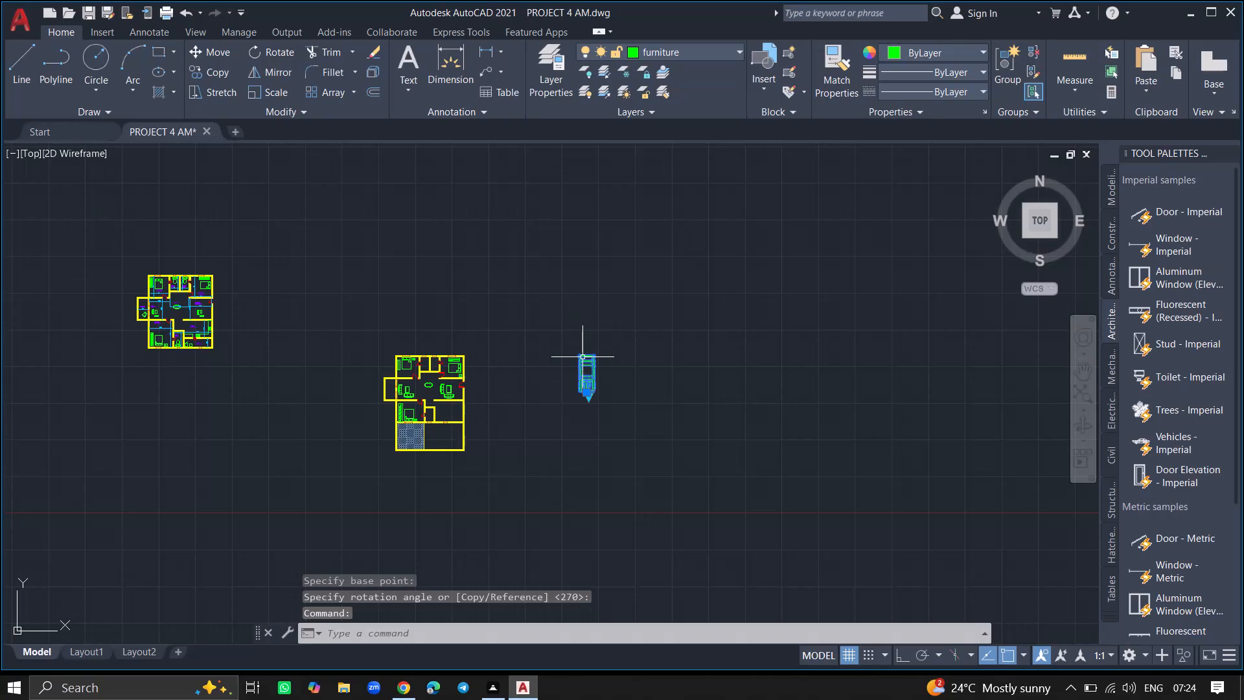
pyautogui.keyDown('ctrl'); pyautogui.scroll(3, 574, 384); pyautogui.keyUp('ctrl')
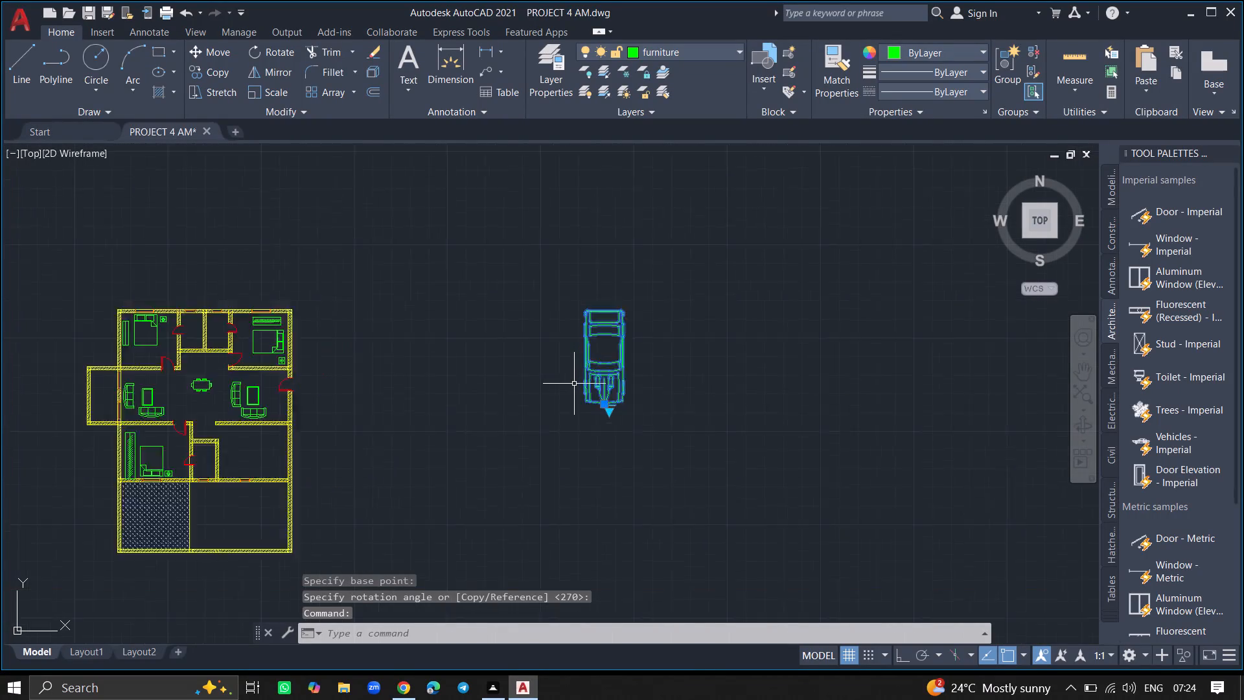
pyautogui.write('SC')
pyautogui.press('Return')
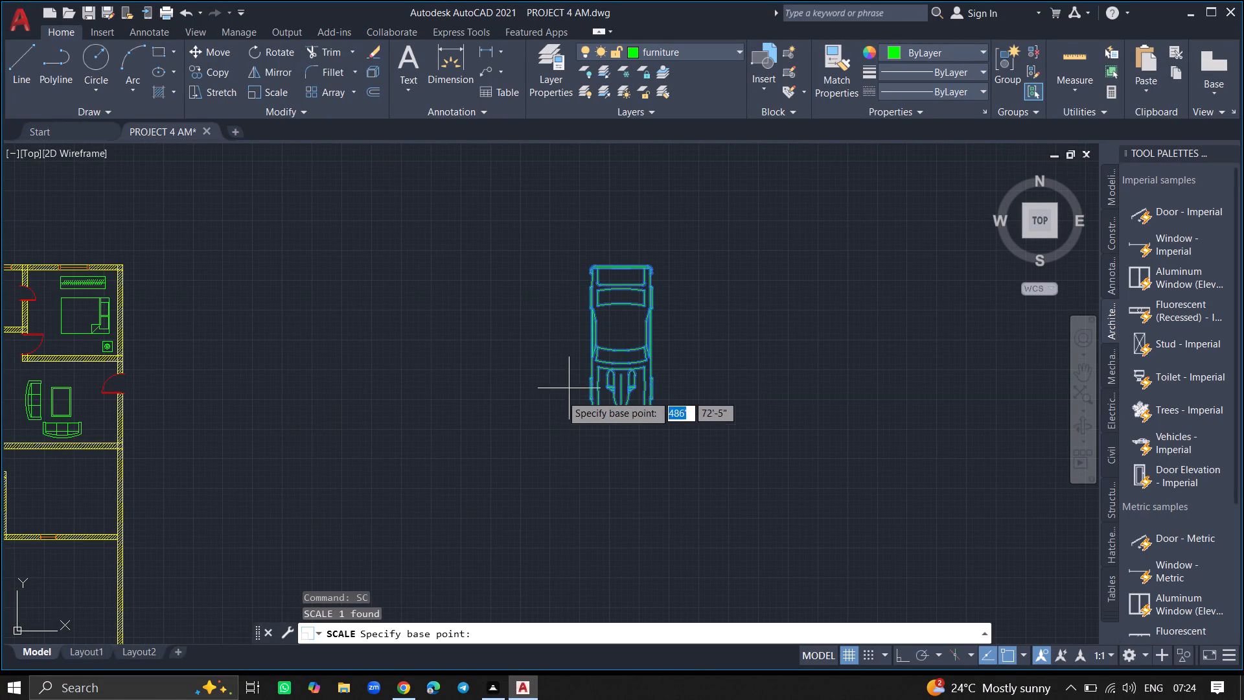
pyautogui.click(617, 353)
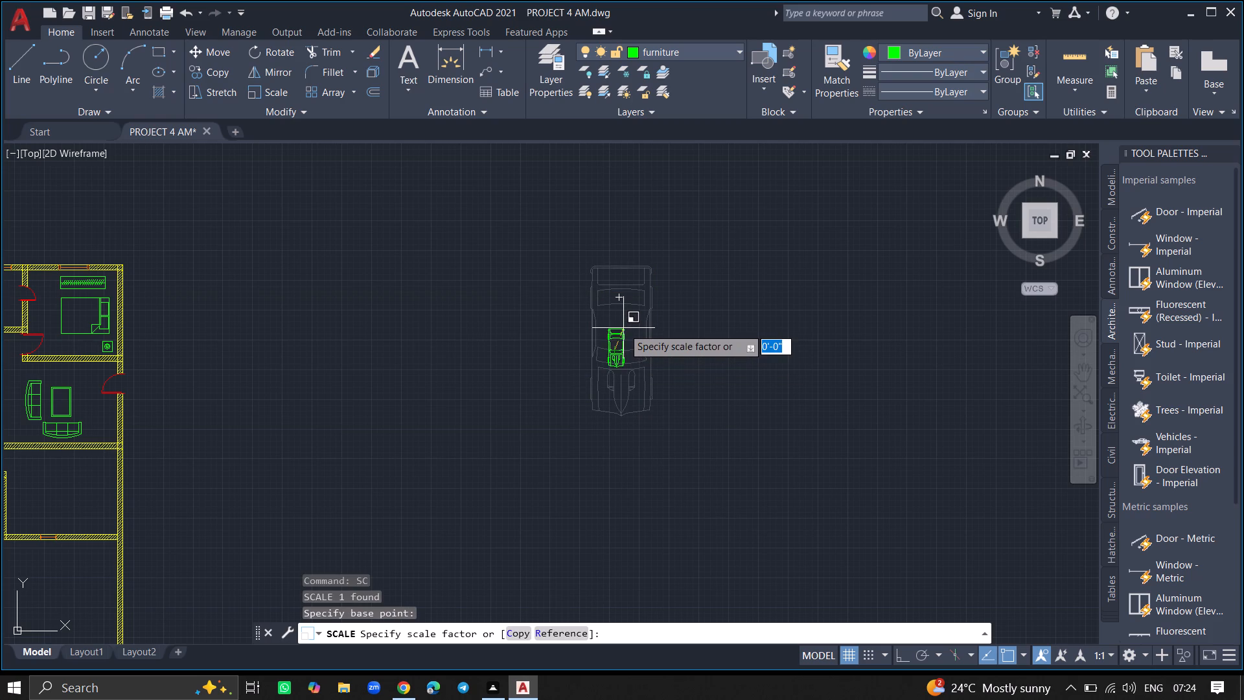
pyautogui.click(623, 323)
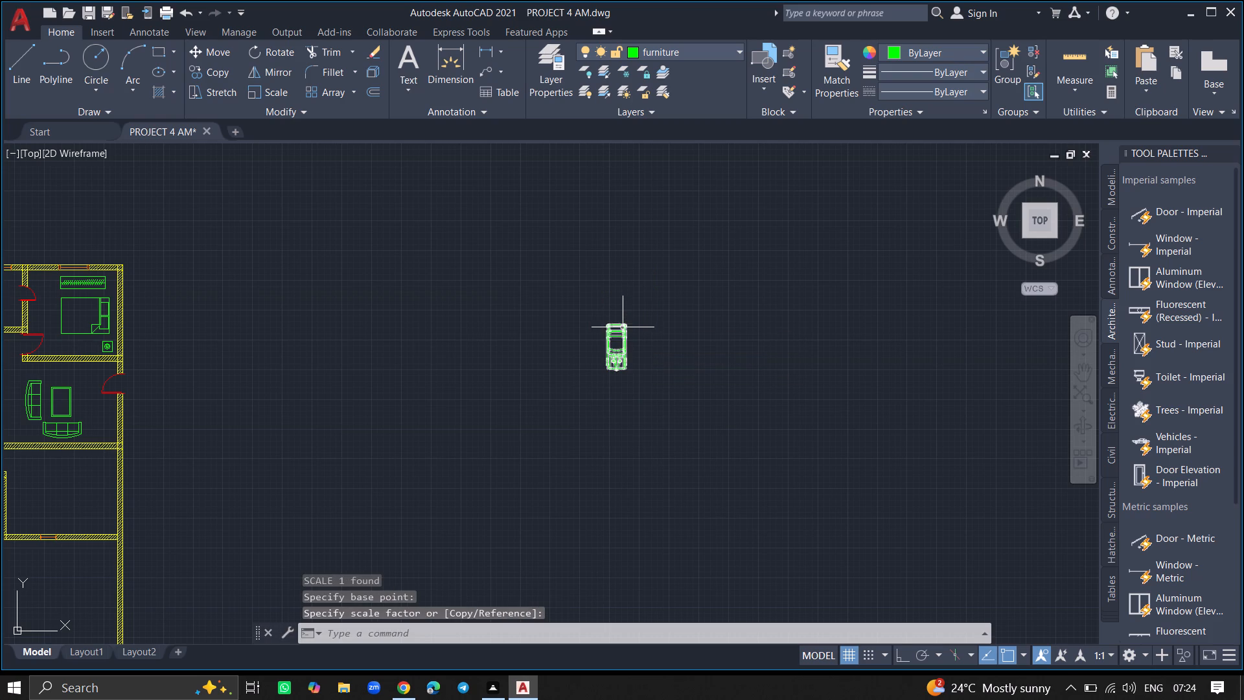
# Move the car into the open space beside the CROSS-hatched area at the bottom of the floor plan.
pyautogui.click(623, 327)
pyautogui.write('MO')
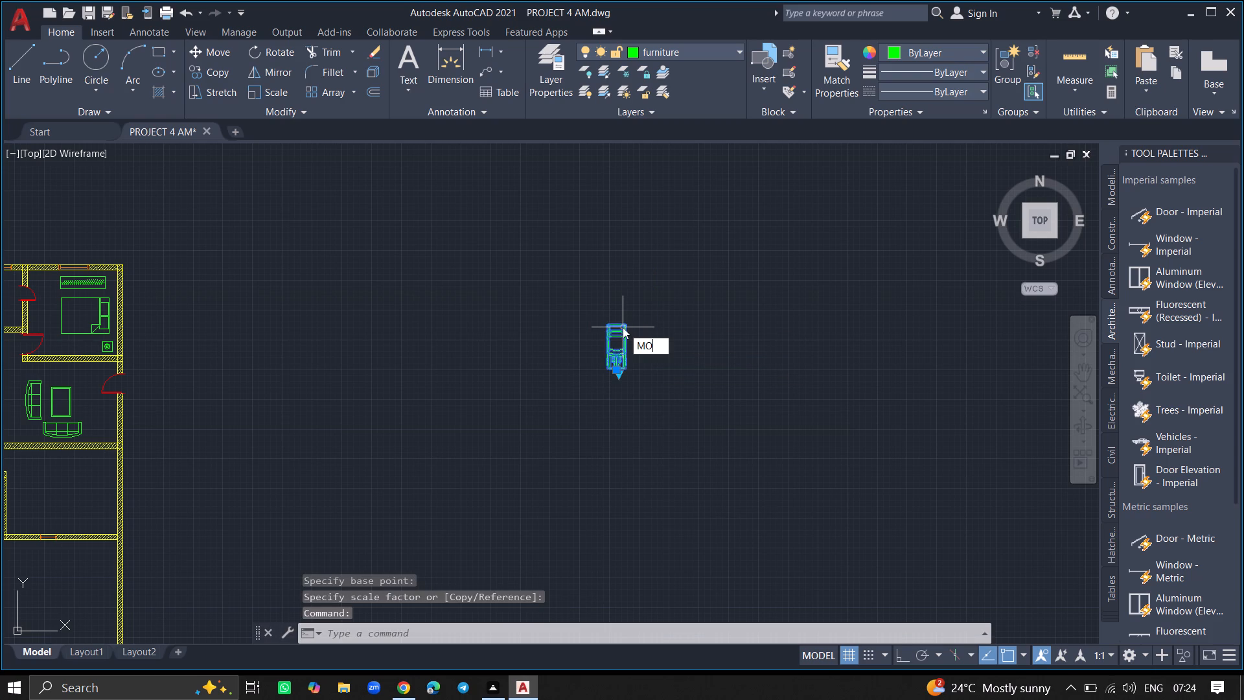
pyautogui.write('VE')
pyautogui.press('Return')
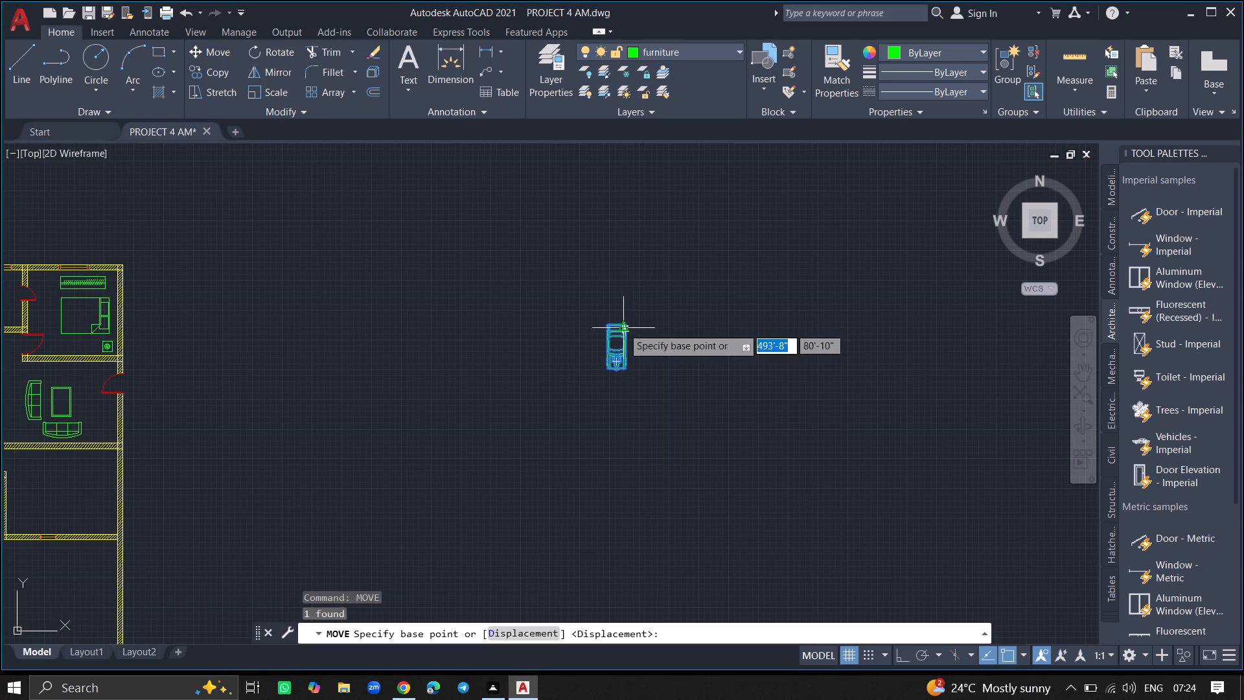
pyautogui.click(623, 327)
pyautogui.keyDown('ctrl'); pyautogui.scroll(-2, 496, 360); pyautogui.keyUp('ctrl')
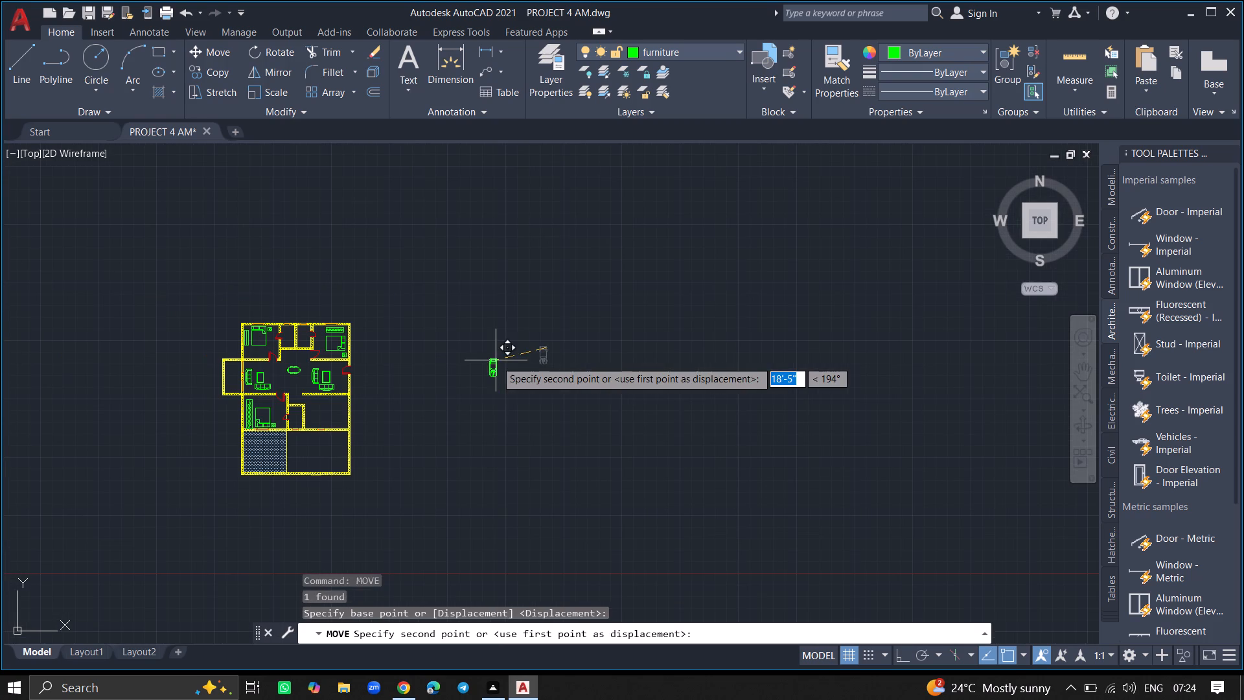
pyautogui.keyDown('ctrl'); pyautogui.scroll(4, 305, 449); pyautogui.keyUp('ctrl')
pyautogui.click(286, 433)
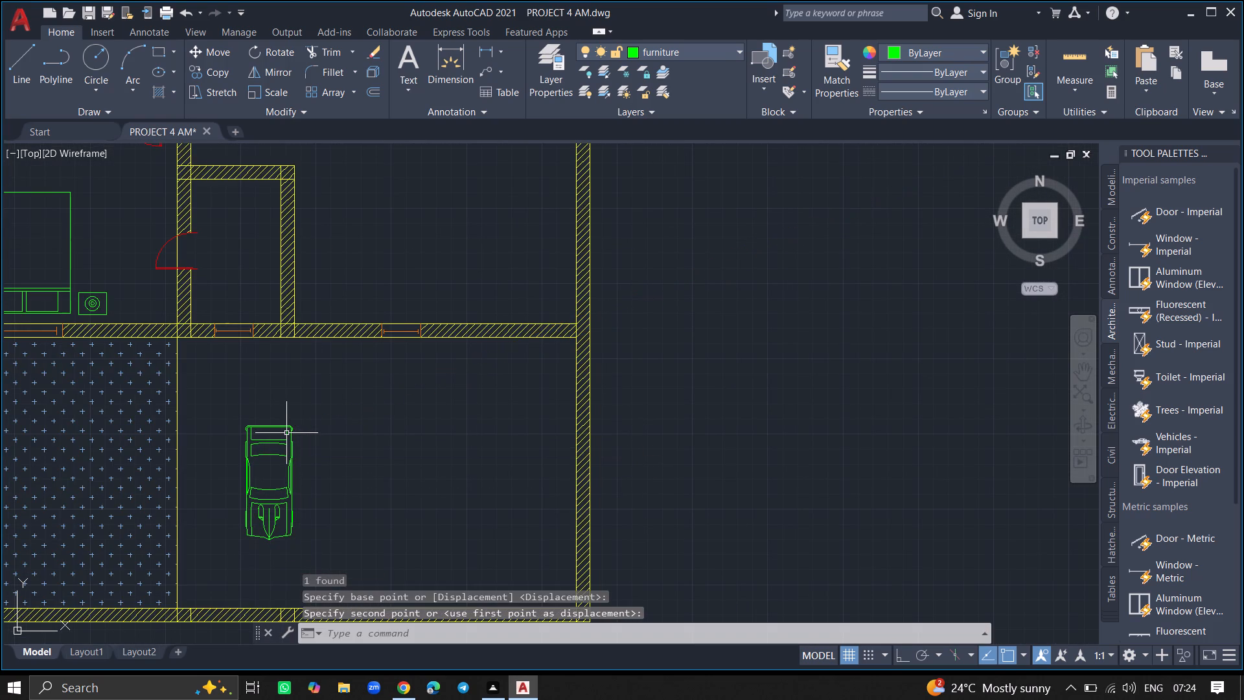
# Copy the parked car about 7'-6" horizontally to place a second car beside it in the same space.
pyautogui.click(286, 433)
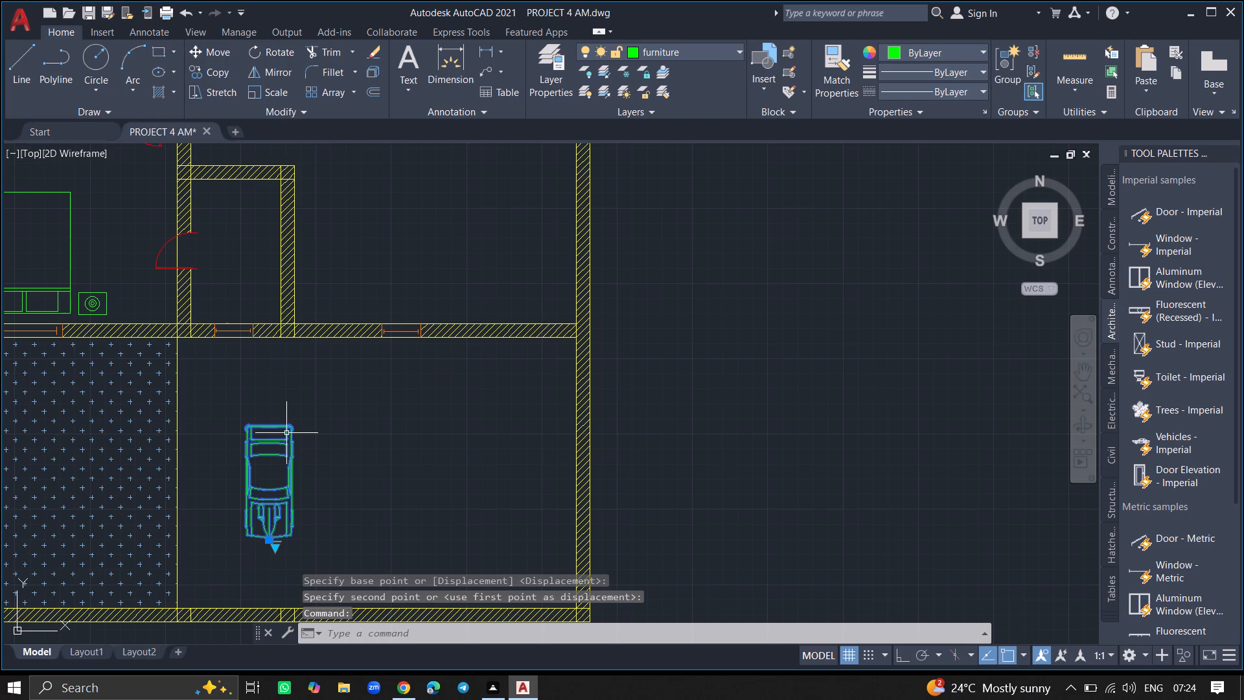
pyautogui.write('COPY')
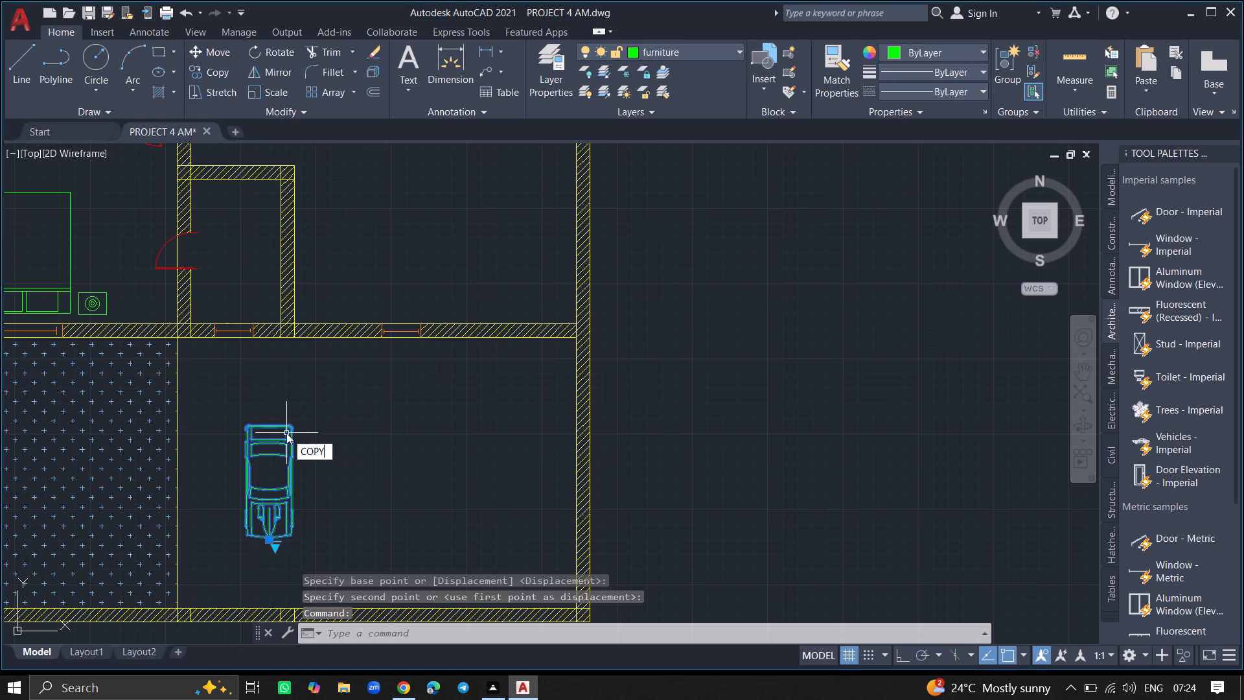
pyautogui.press('Return')
pyautogui.click(286, 433)
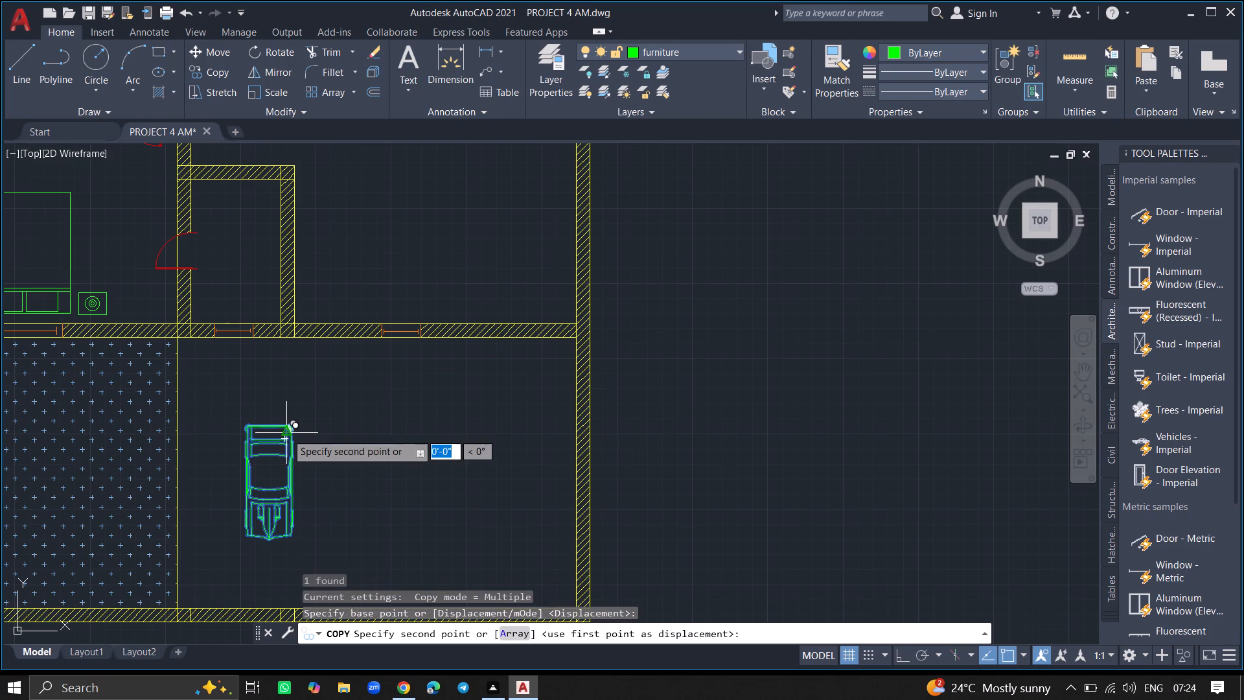
pyautogui.click(422, 433)
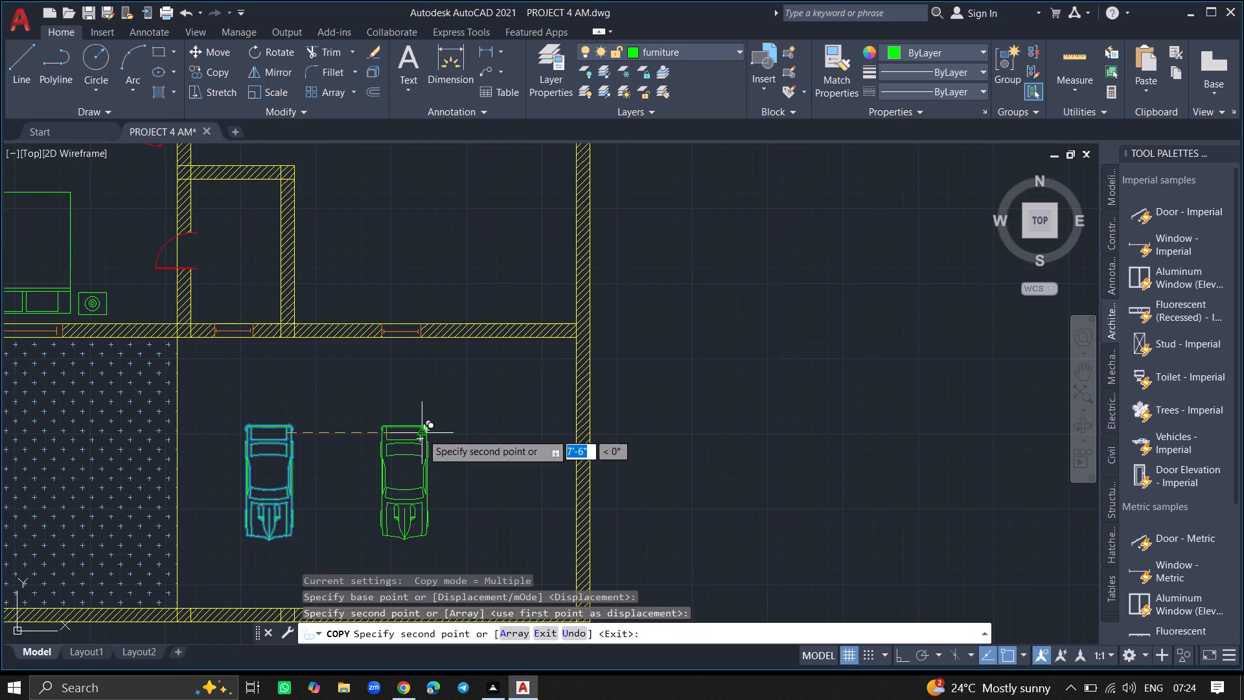
pyautogui.press('Return')
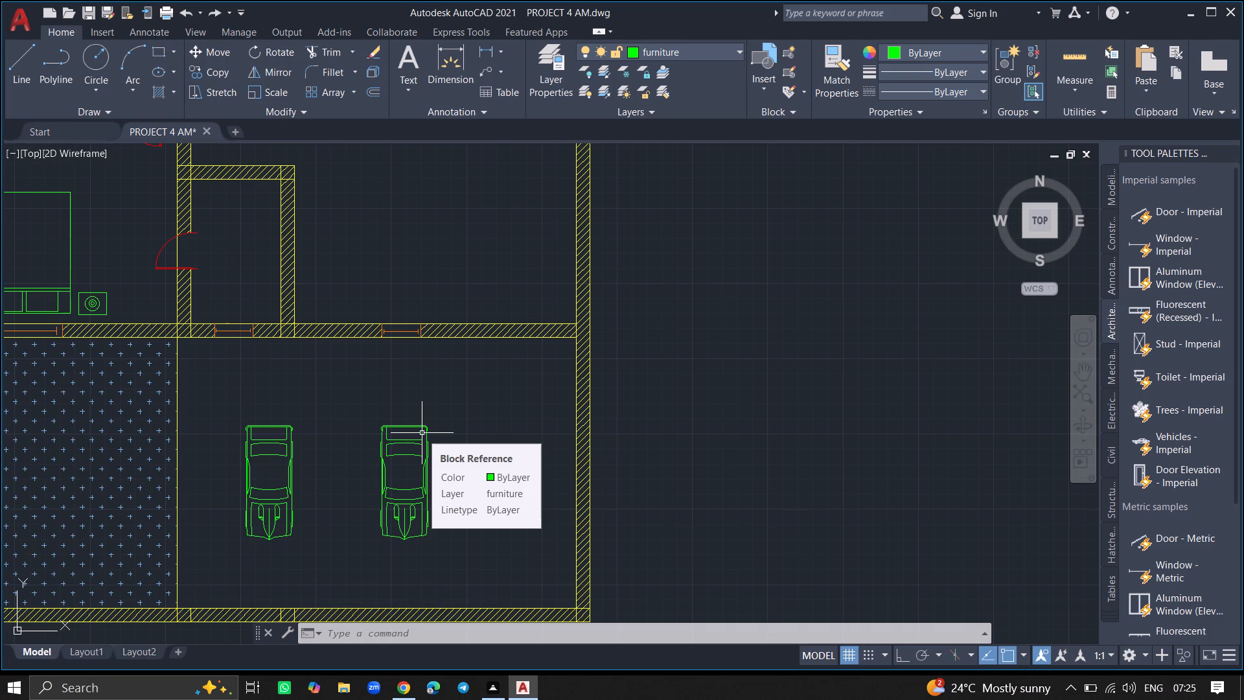
# Insert the Toilet - top block from DesignCenter's House Designer.dwg outside the floor plan, and close DesignCenter.
pyautogui.keyDown('ctrl'); pyautogui.scroll(-3, 653, 438); pyautogui.keyUp('ctrl')
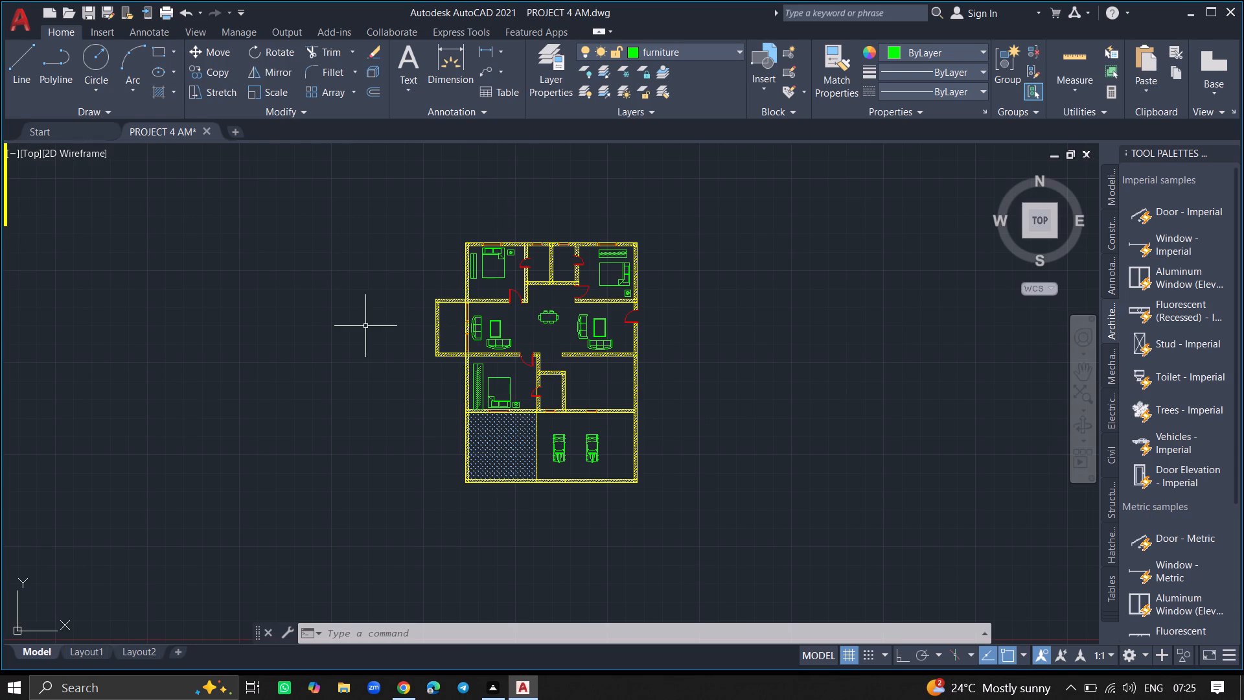
pyautogui.hotkey('ctrl', '2')
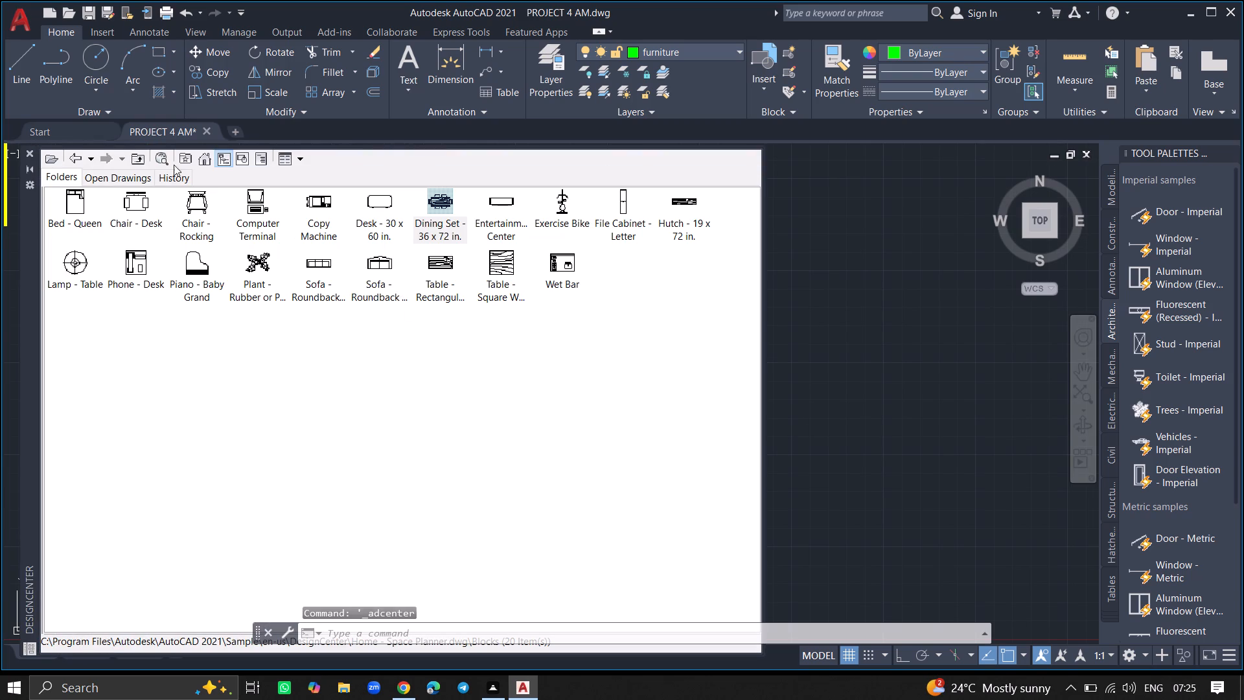
pyautogui.click(199, 163)
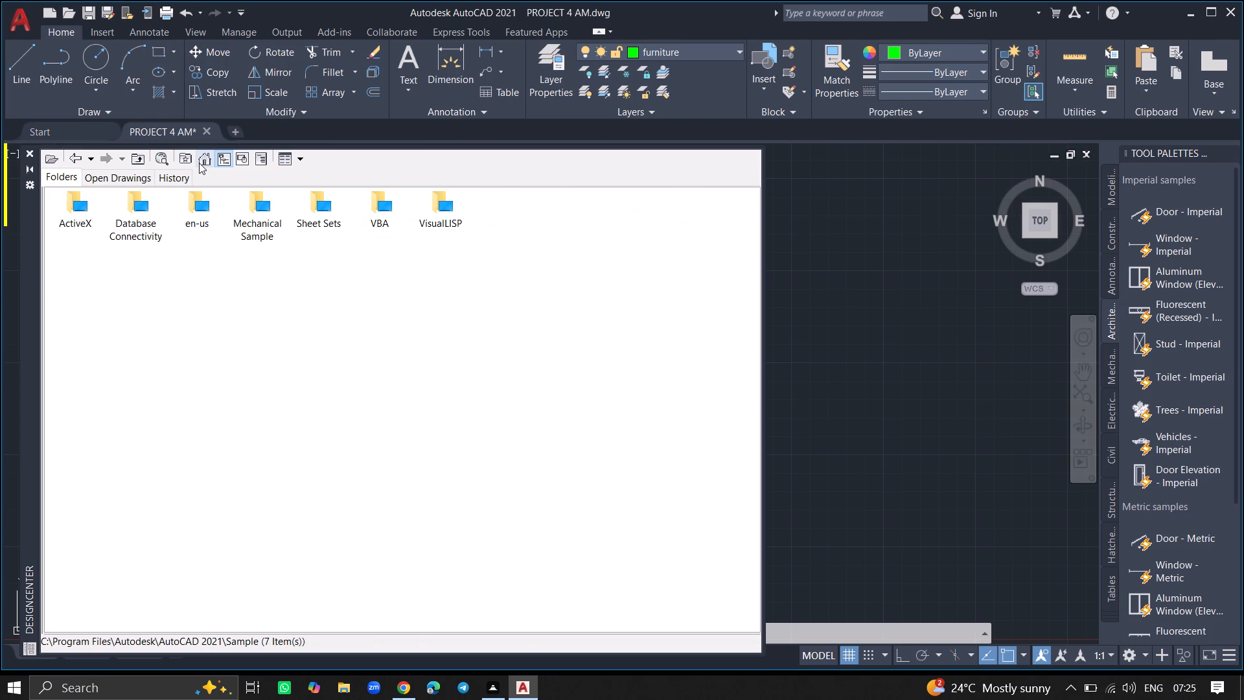
pyautogui.doubleClick(186, 211)
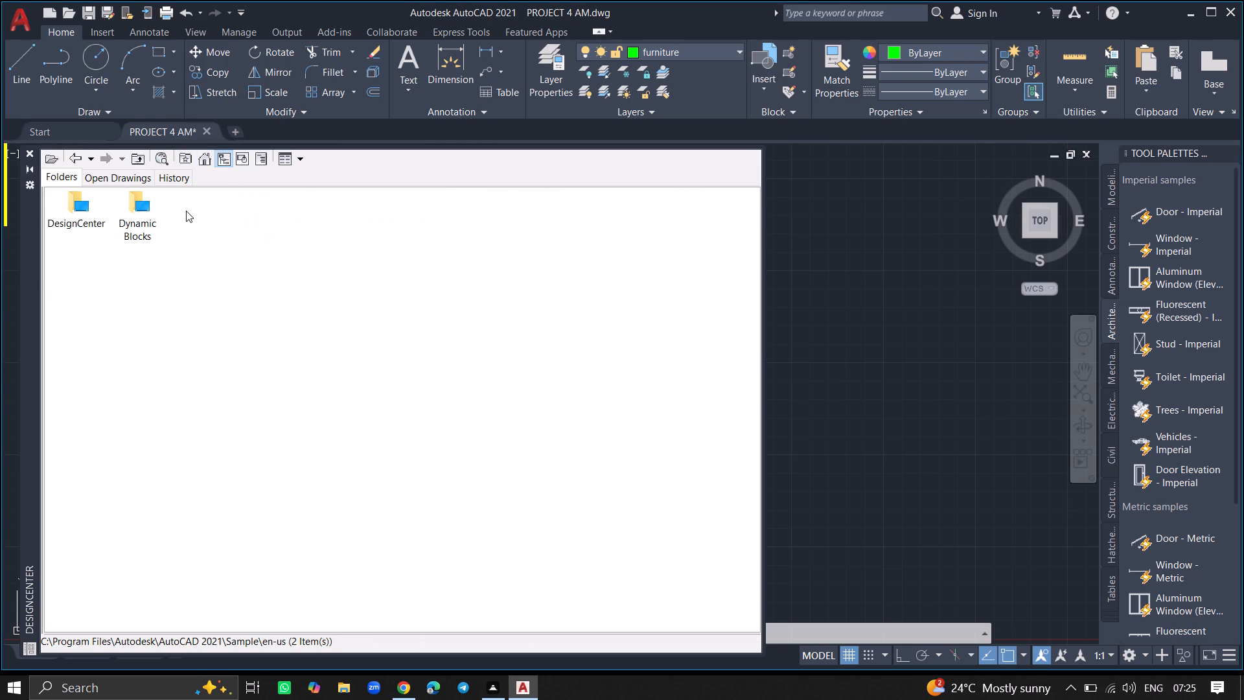
pyautogui.doubleClick(85, 214)
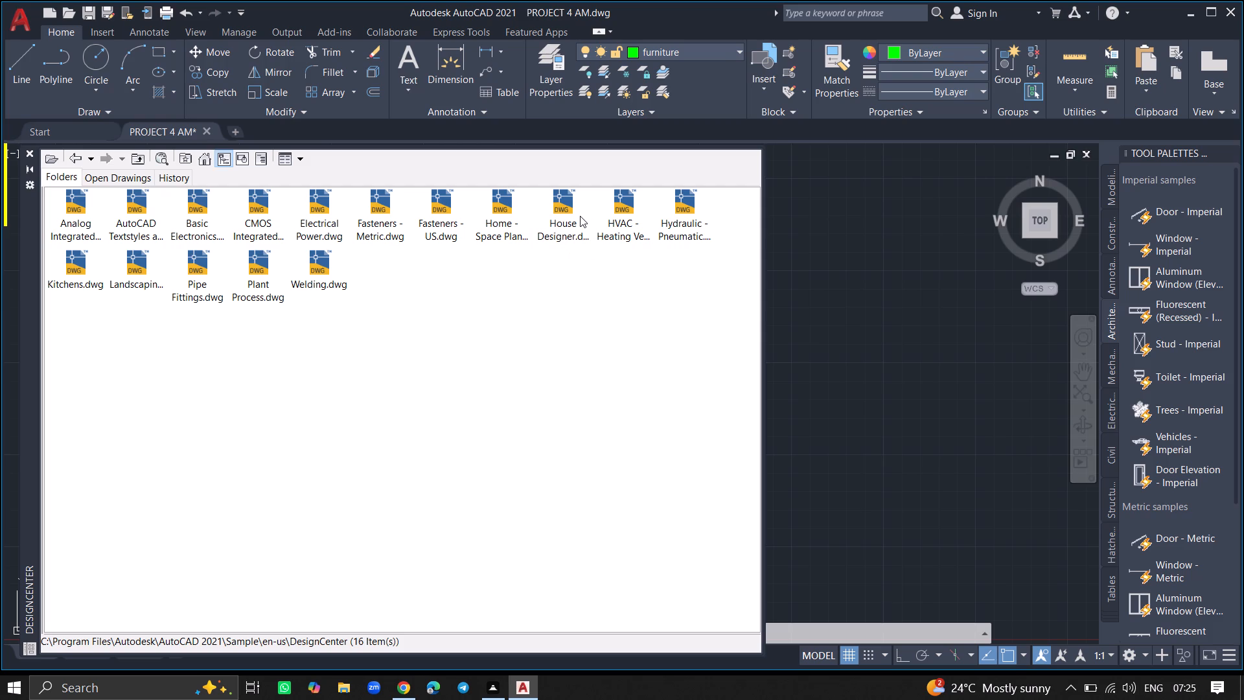
pyautogui.doubleClick(574, 216)
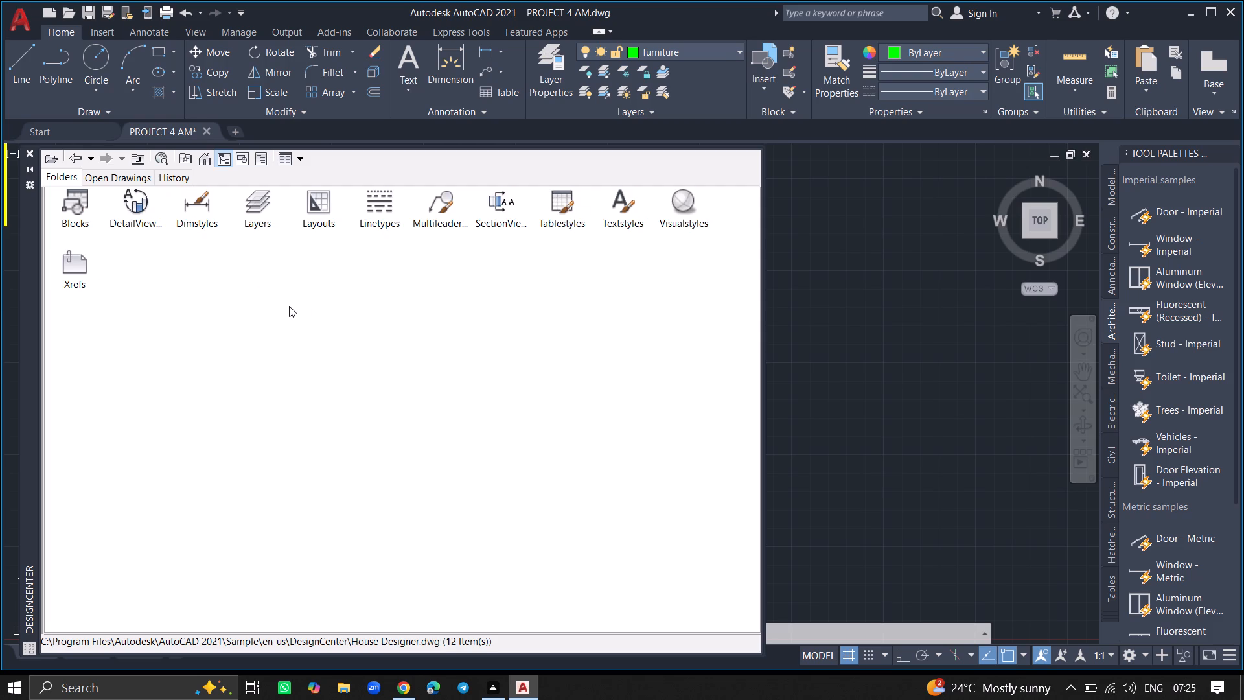
pyautogui.doubleClick(69, 217)
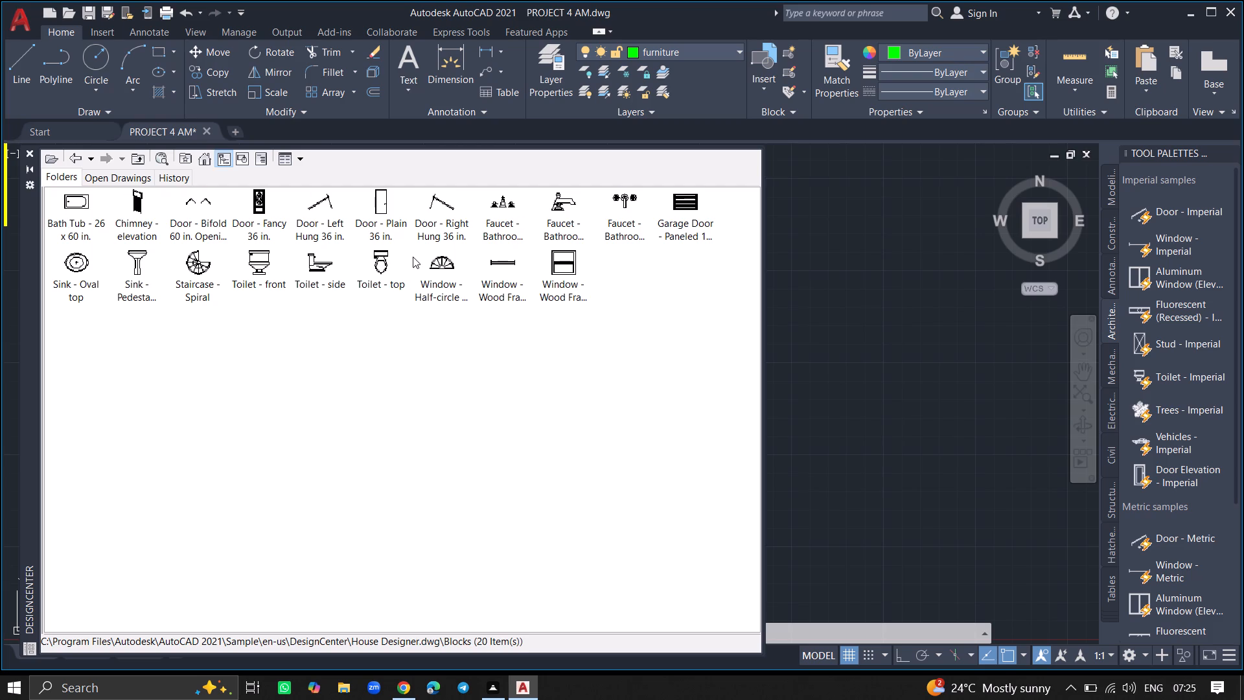
pyautogui.click(383, 256)
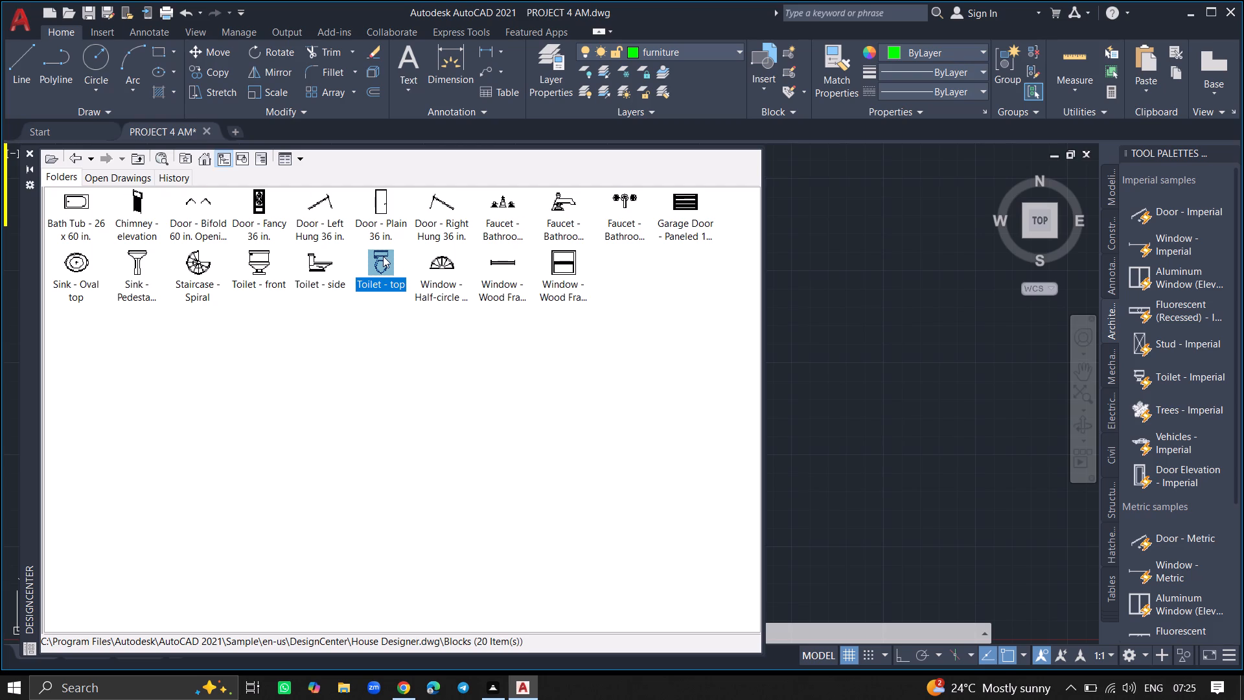
pyautogui.moveTo(383, 256); pyautogui.dragTo(844, 263)
pyautogui.moveTo(844, 263); pyautogui.dragTo(889, 265)
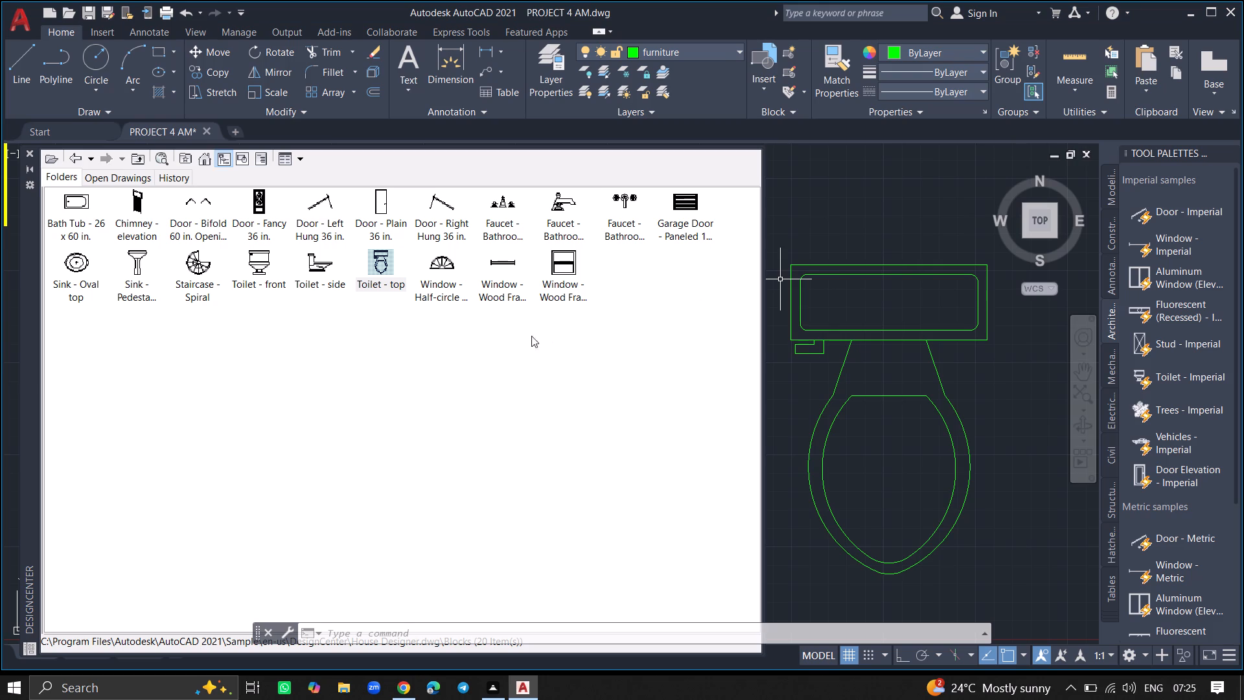
pyautogui.click(30, 151)
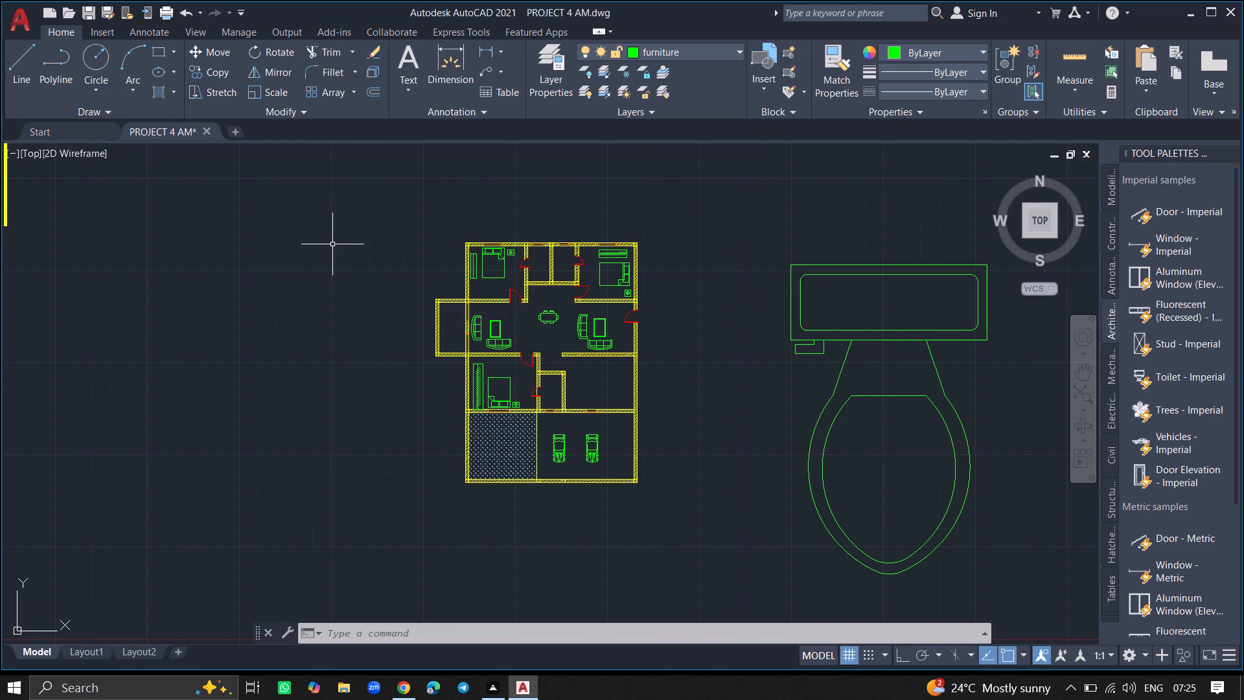
# Scale the inserted toilet down freehand about a point in its tank to a small fraction of its size.
pyautogui.click(799, 293)
pyautogui.write('SC')
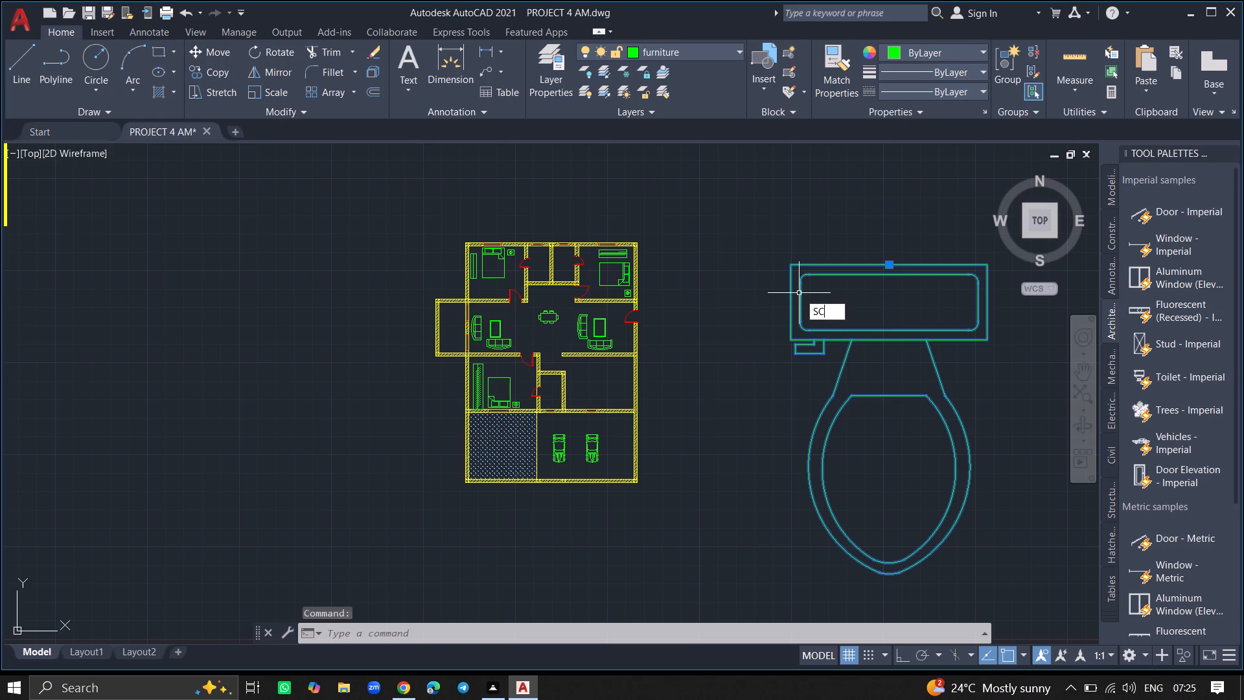
pyautogui.press('Return')
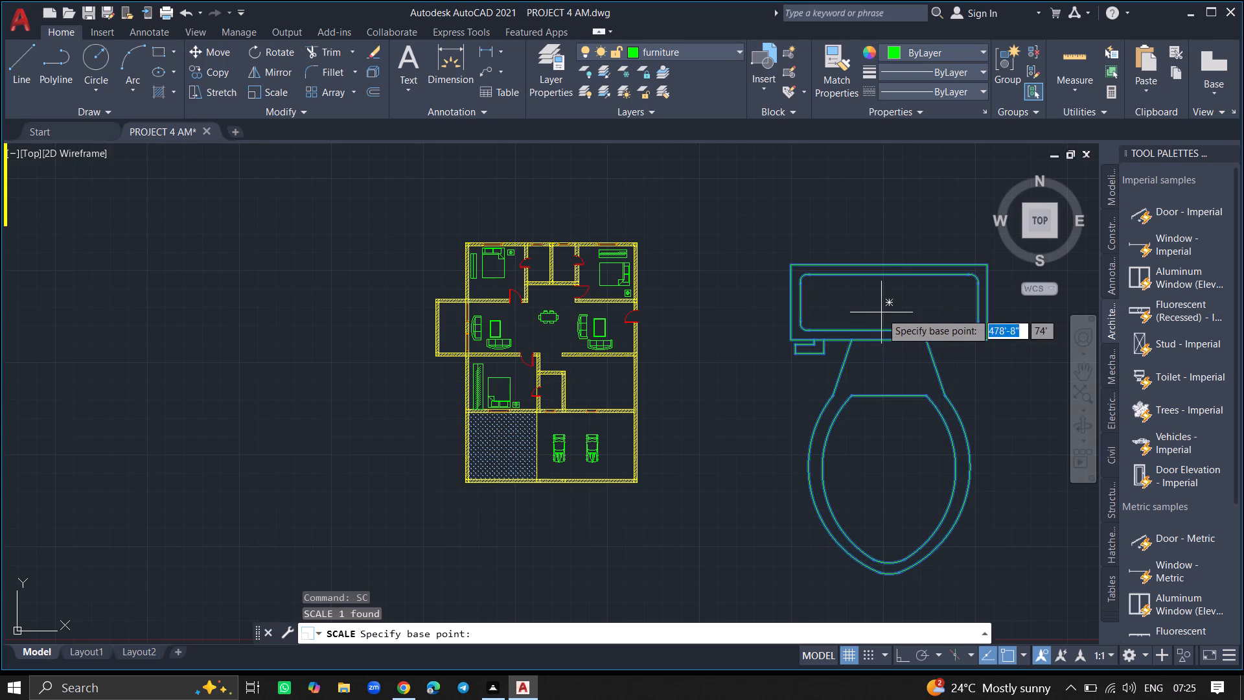
pyautogui.click(889, 307)
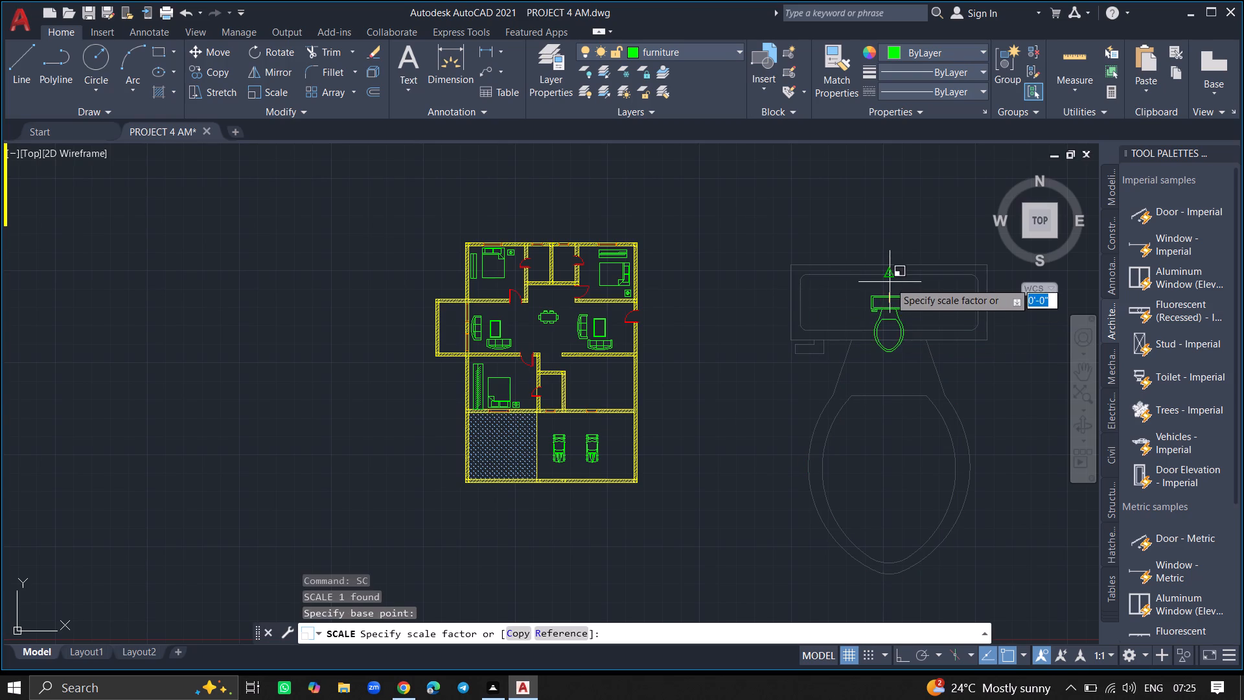
pyautogui.keyDown('ctrl'); pyautogui.scroll(8, 890, 290); pyautogui.keyUp('ctrl')
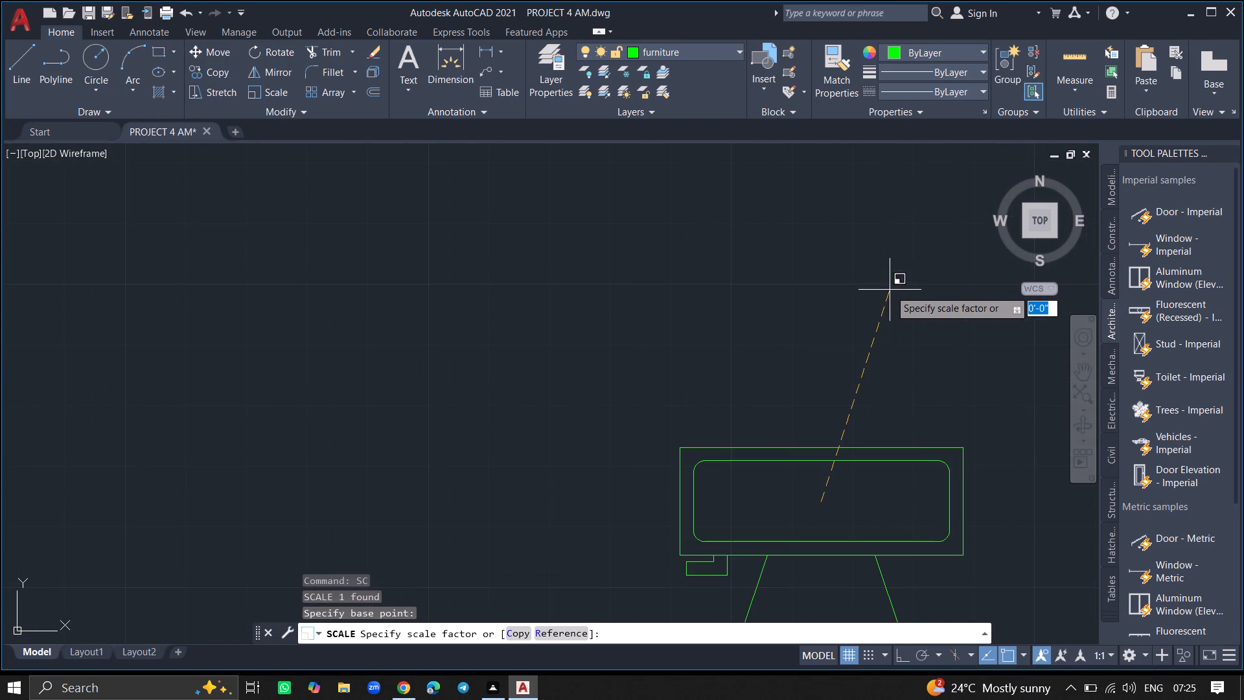
pyautogui.keyDown('ctrl'); pyautogui.scroll(-3, 865, 352); pyautogui.keyUp('ctrl')
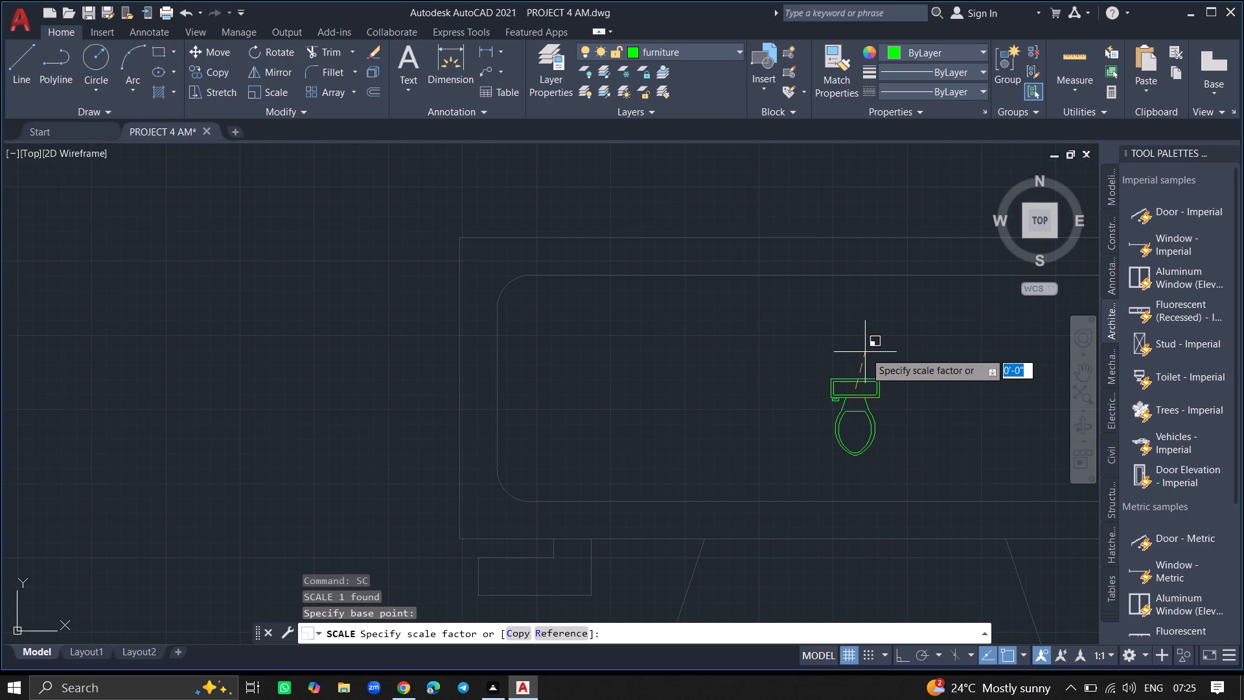
pyautogui.click(862, 372)
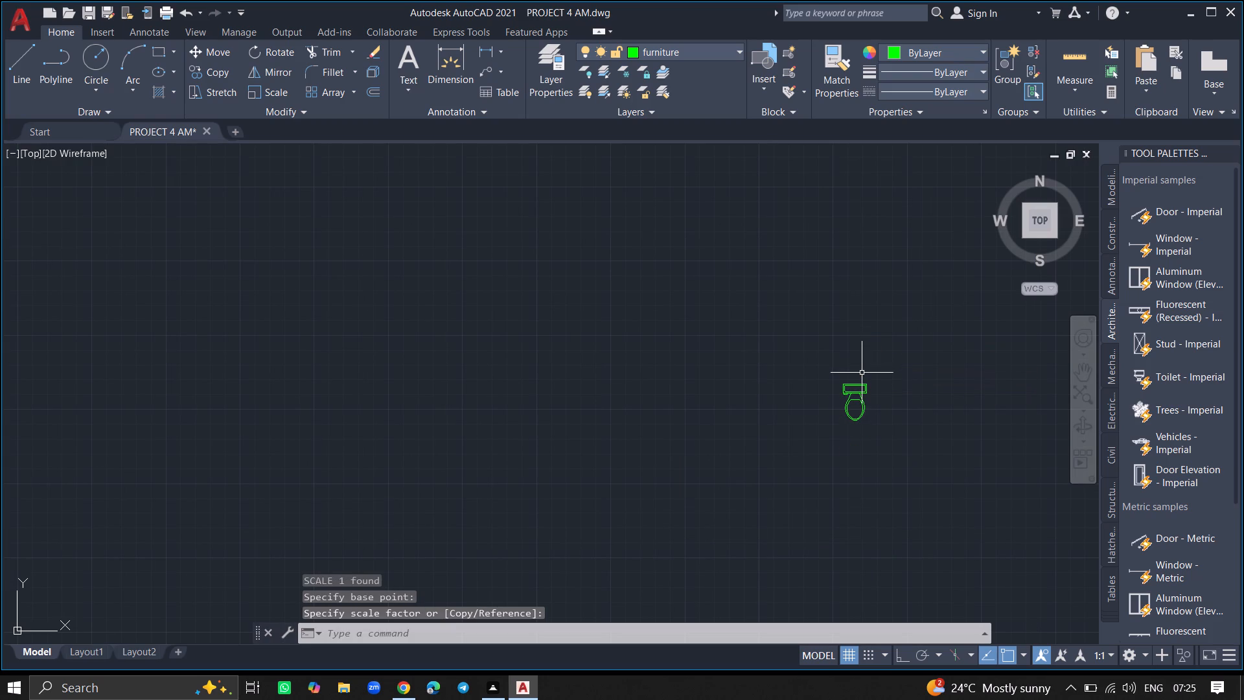
# Move the toilet into the small room beside the upper-left bedroom, below its window.
pyautogui.click(855, 382)
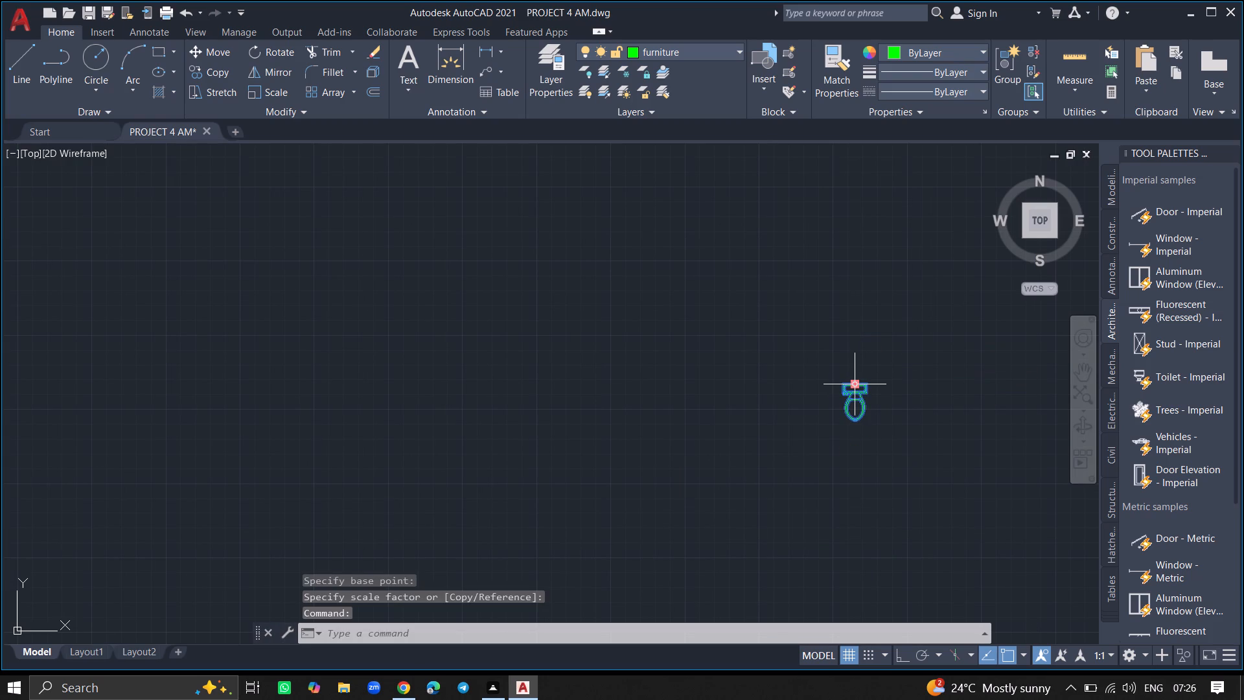
pyautogui.write('MOVE')
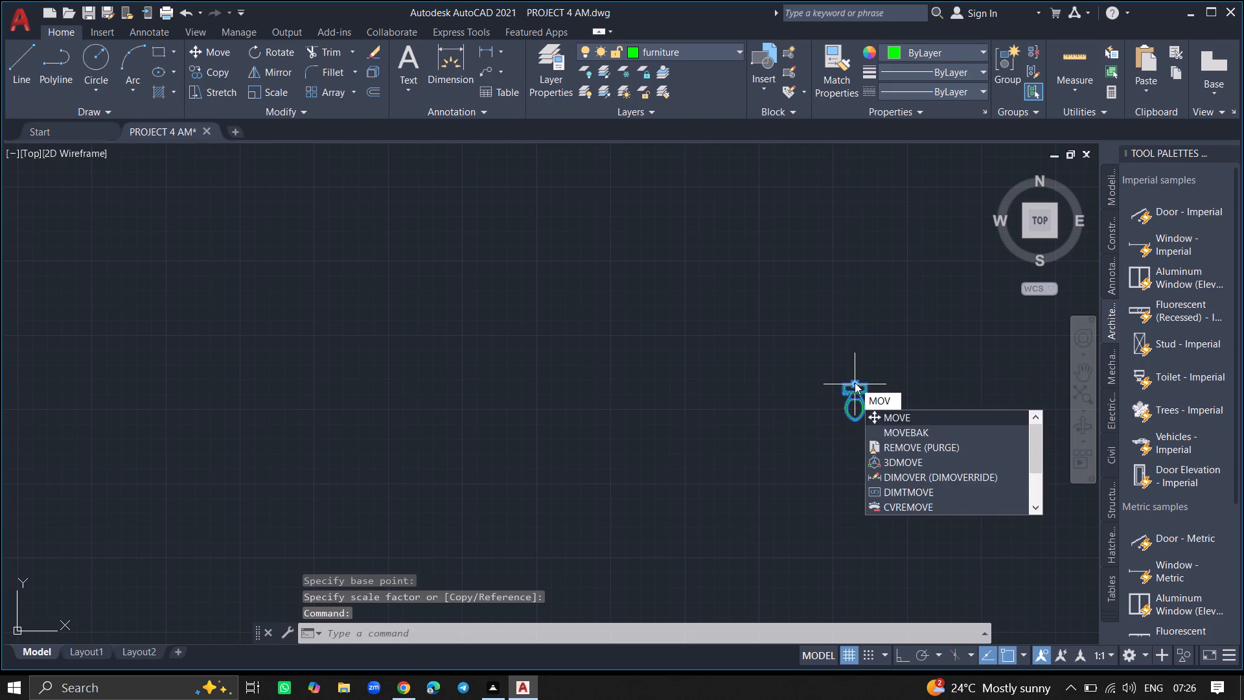
pyautogui.press('Return')
pyautogui.click(855, 382)
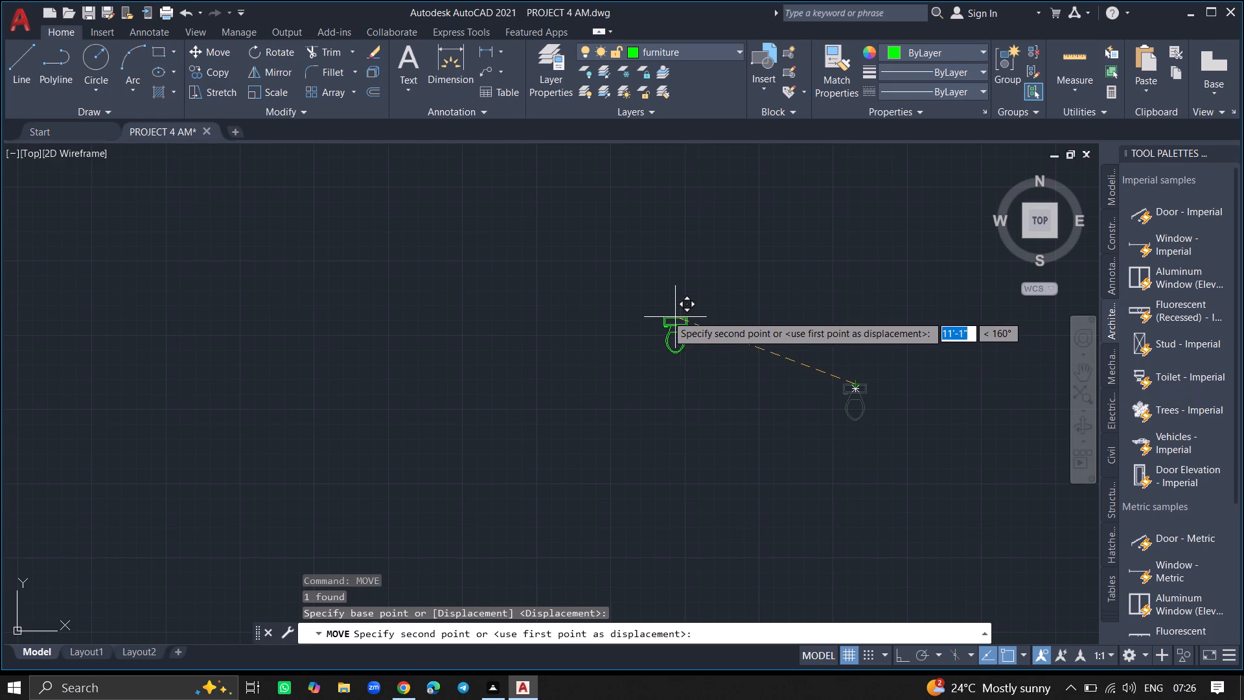
pyautogui.keyDown('ctrl'); pyautogui.scroll(-3, 662, 314); pyautogui.keyUp('ctrl')
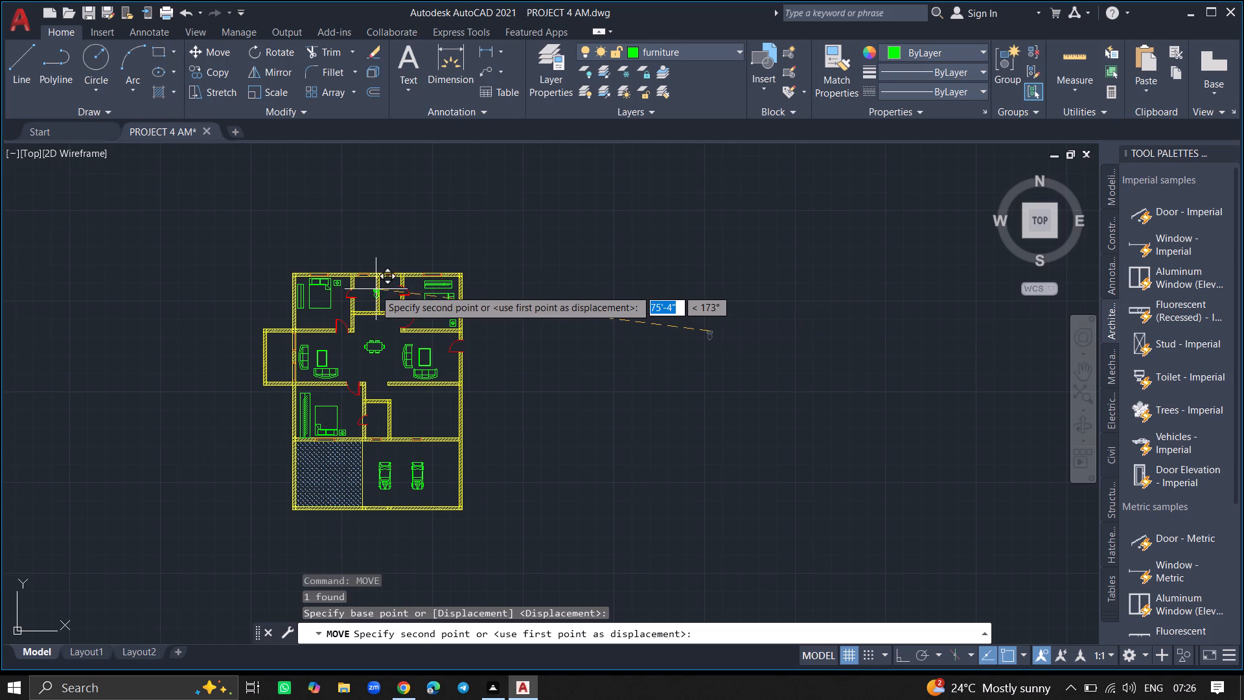
pyautogui.keyDown('ctrl'); pyautogui.scroll(3, 370, 288); pyautogui.keyUp('ctrl')
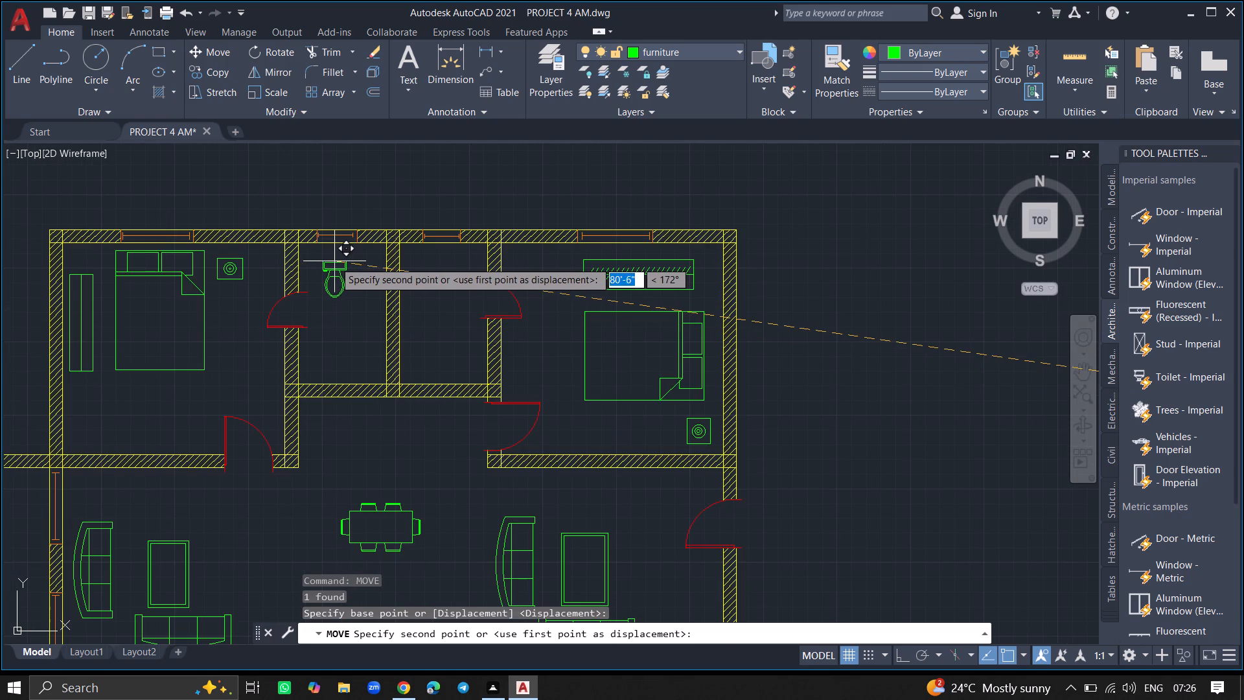
pyautogui.click(336, 261)
# Rescale the placed toilet slightly freehand about a point on its tank.
pyautogui.click(336, 261)
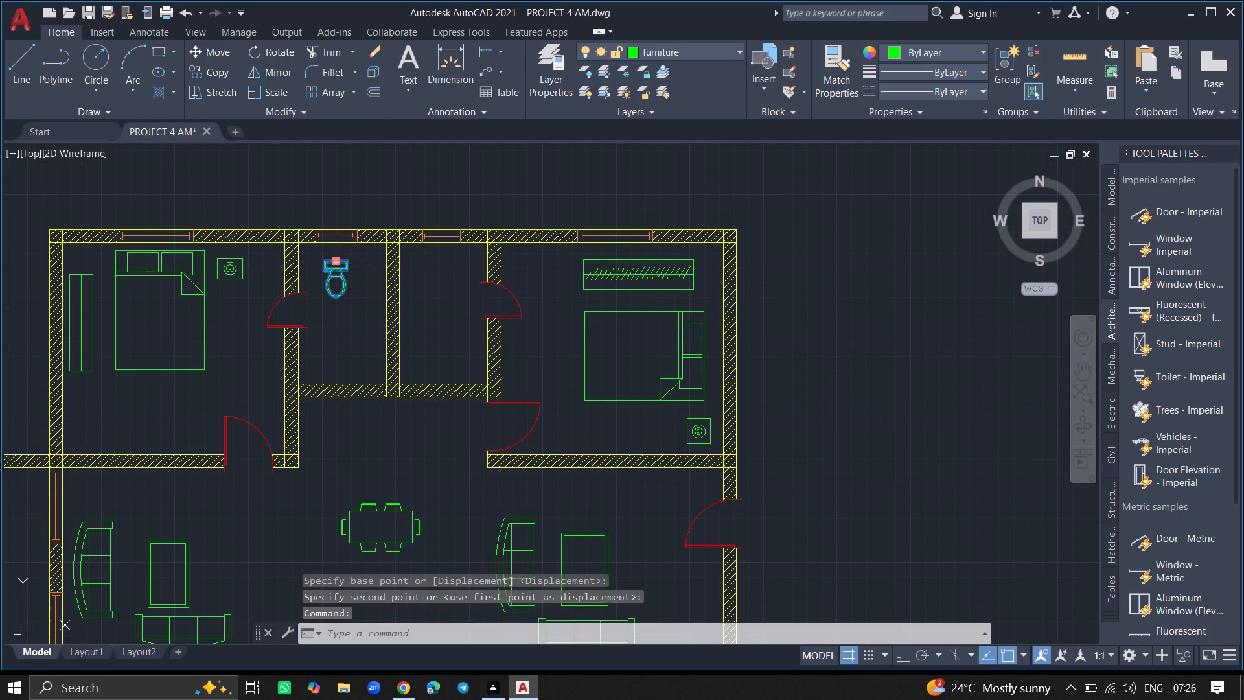
pyautogui.write('SC')
pyautogui.press('Return')
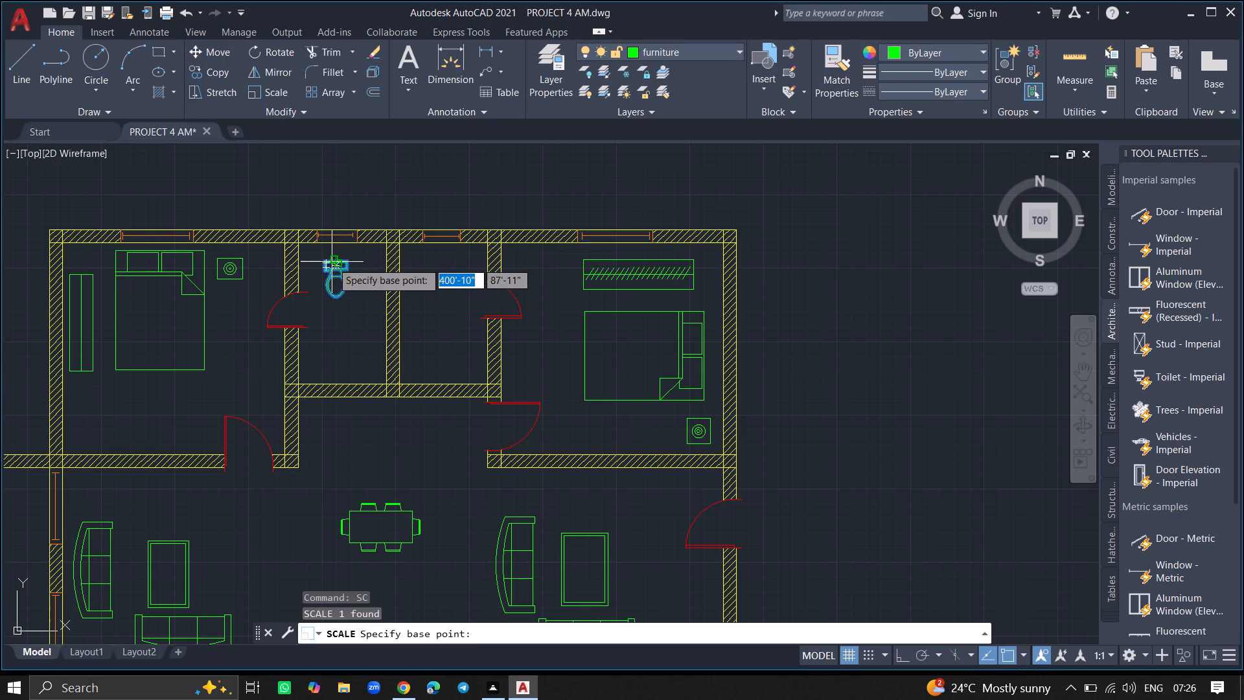
pyautogui.click(332, 262)
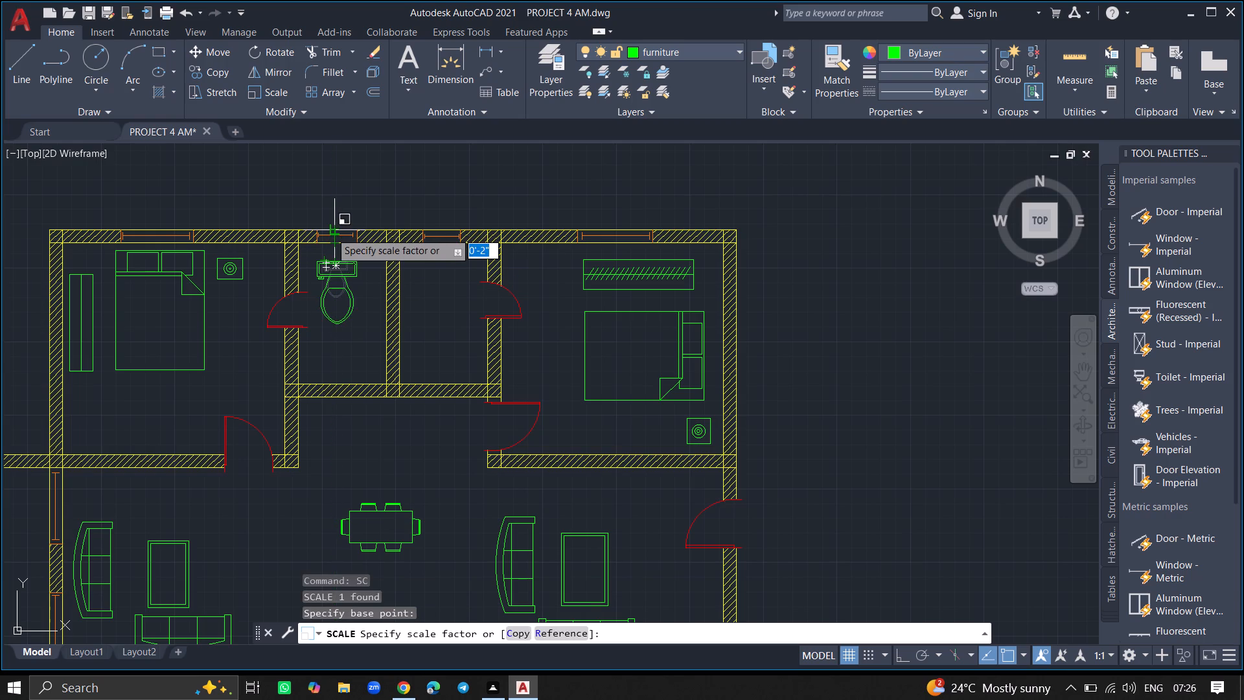
pyautogui.keyDown('ctrl'); pyautogui.scroll(5, 330, 232); pyautogui.keyUp('ctrl')
pyautogui.click(324, 290)
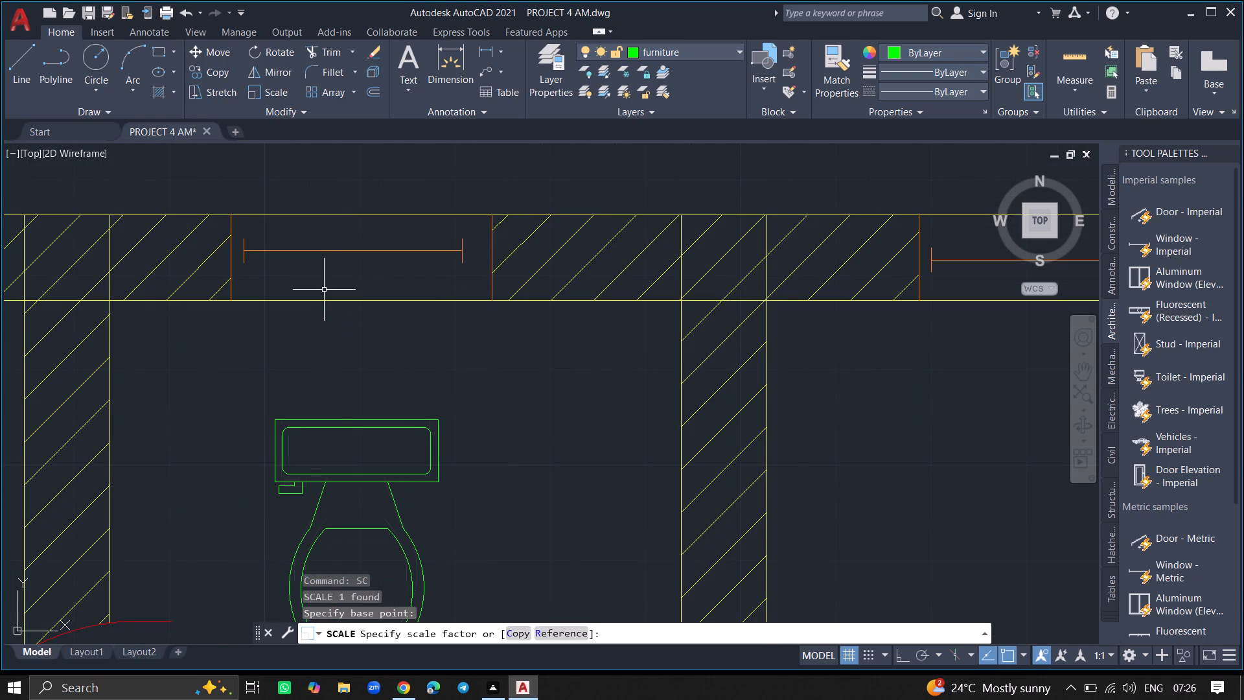
# Move the toilet closer to the outer wall so its tank sits just below the window.
pyautogui.click(334, 419)
pyautogui.write('MOVE')
pyautogui.press('Return')
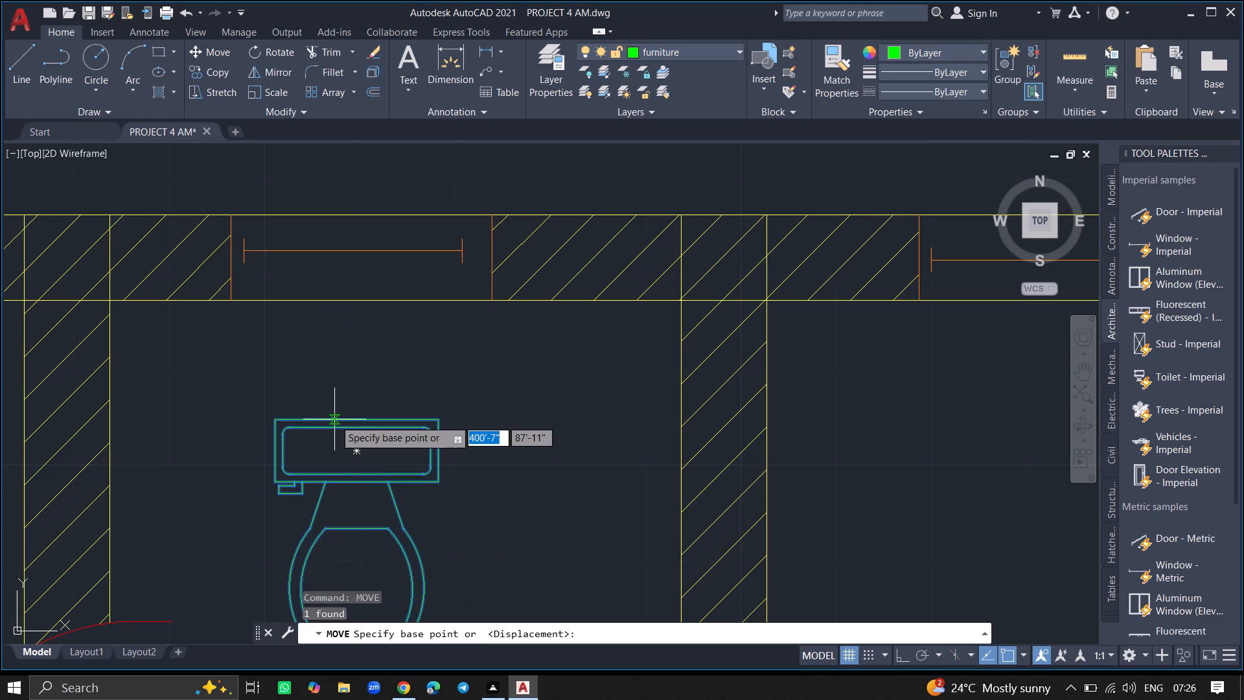
pyautogui.click(334, 419)
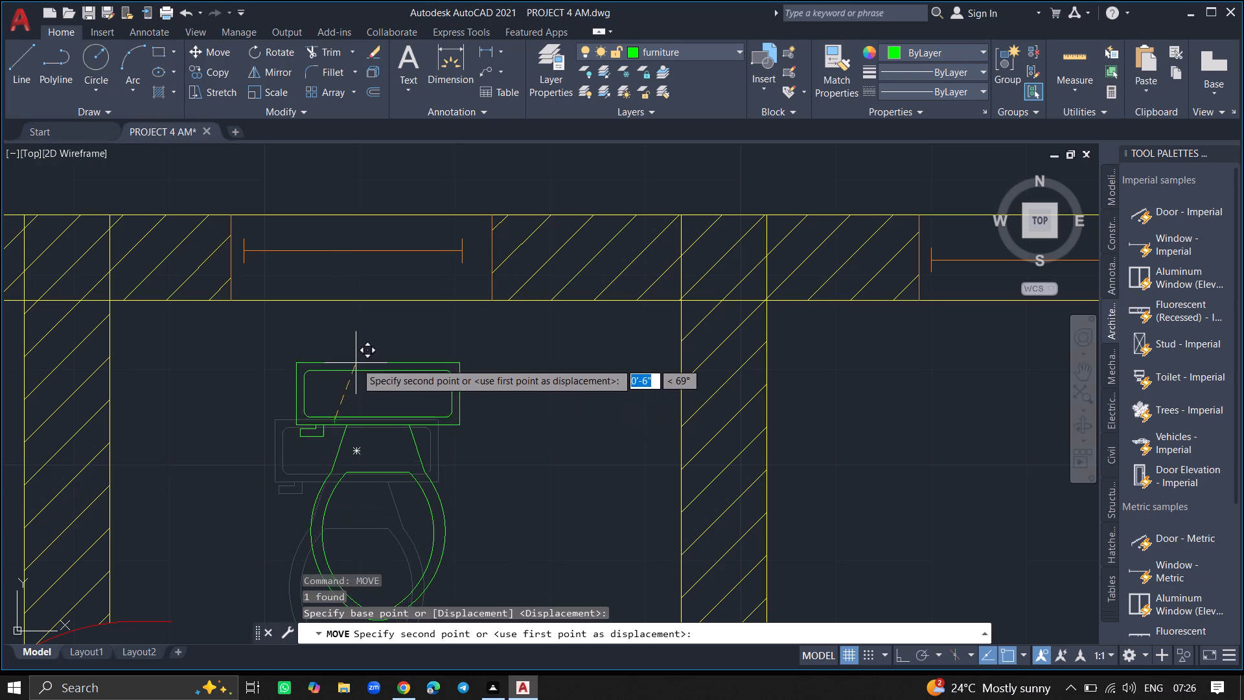
pyautogui.click(340, 330)
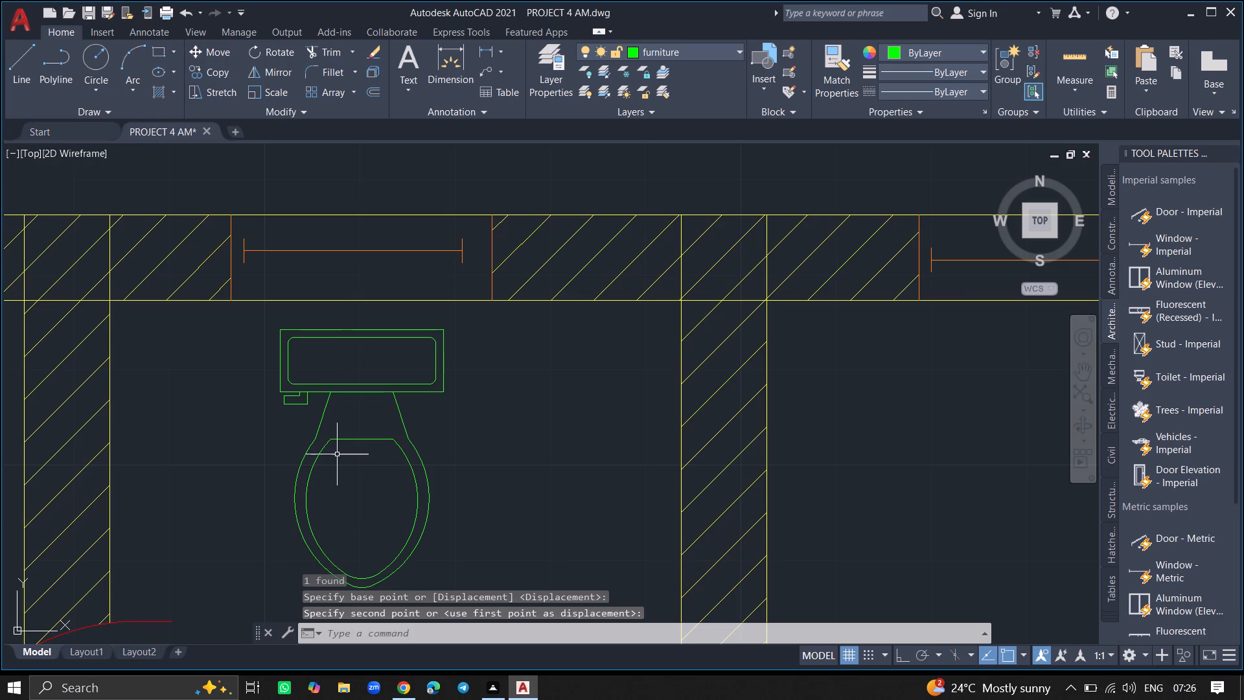
# Copy the toilet about 6'-0" across into the adjoining small room, below its window.
pyautogui.keyDown('ctrl'); pyautogui.scroll(-2, 337, 454); pyautogui.keyUp('ctrl')
pyautogui.click(330, 451)
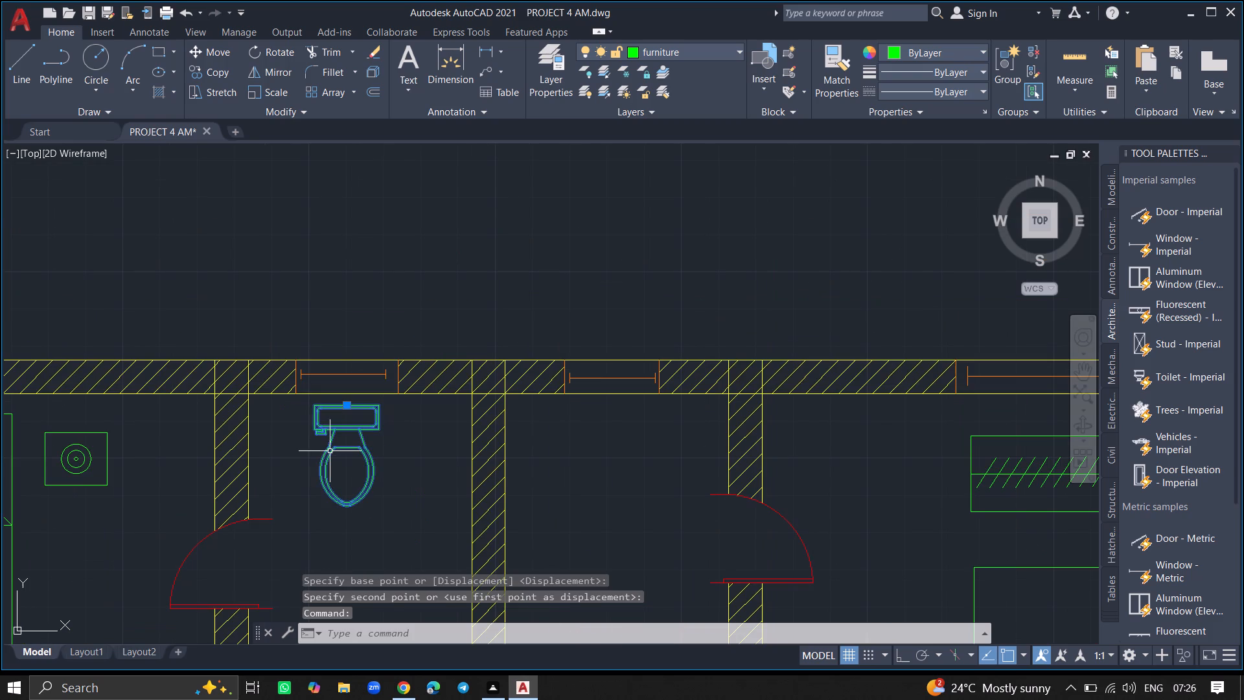
pyautogui.write('COPY')
pyautogui.press('Return')
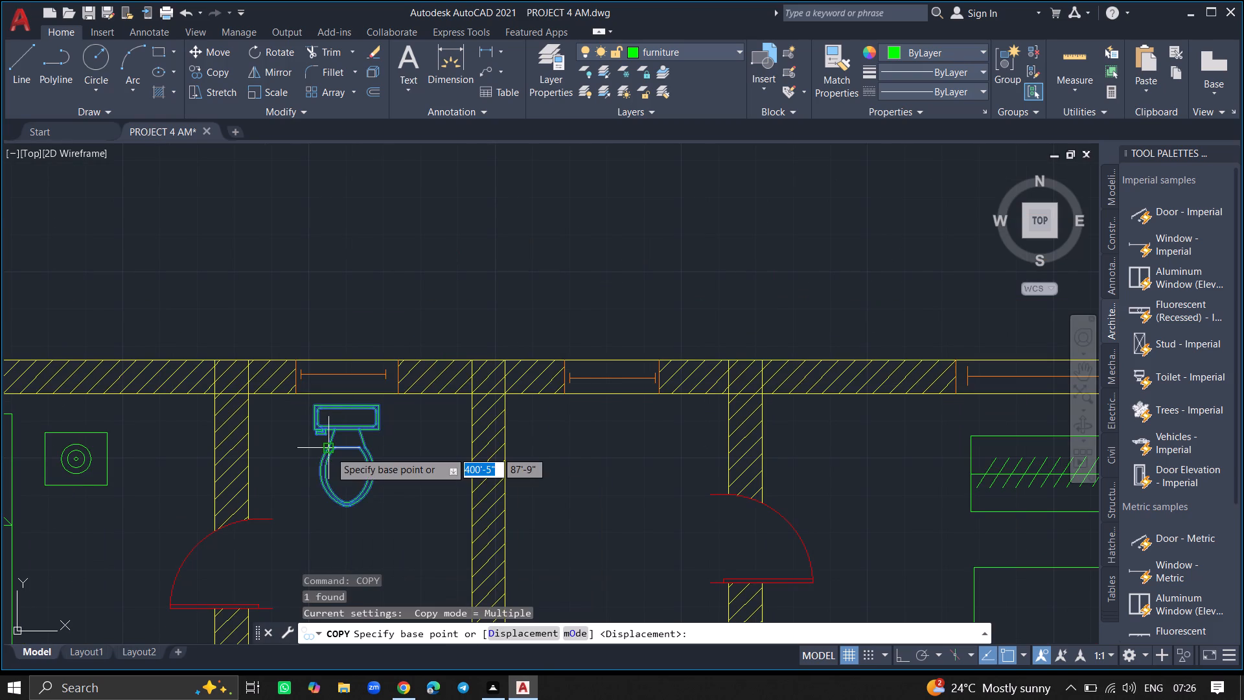
pyautogui.click(330, 451)
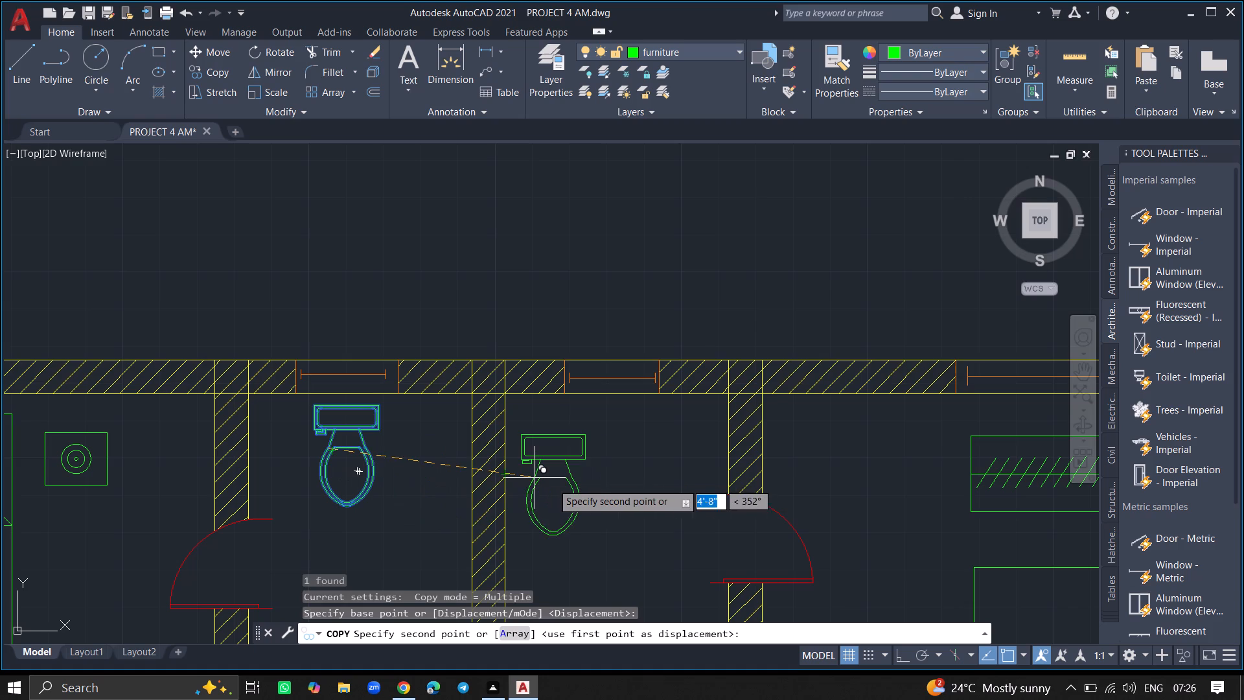
pyautogui.click(597, 455)
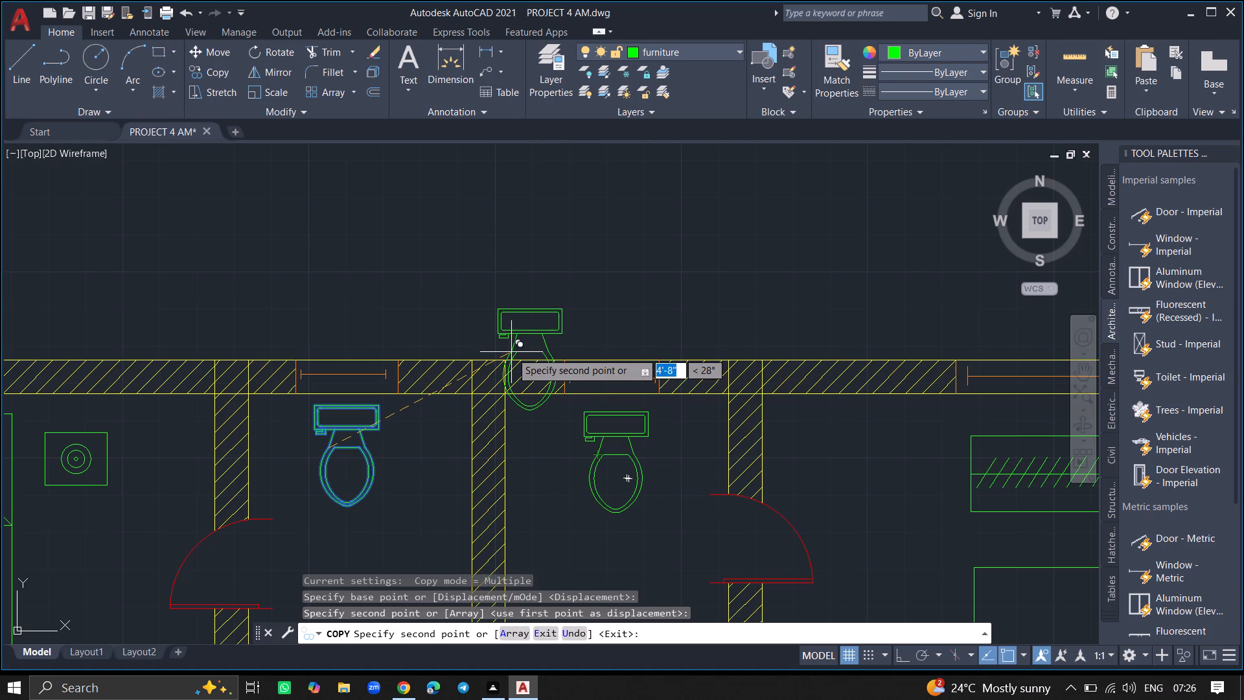
# Place another copy of the toilet in the small room beside the lower bedroom, near its window.
pyautogui.keyDown('ctrl'); pyautogui.scroll(-7, 511, 352); pyautogui.keyUp('ctrl')
pyautogui.keyDown('ctrl'); pyautogui.scroll(3, 518, 417); pyautogui.keyUp('ctrl')
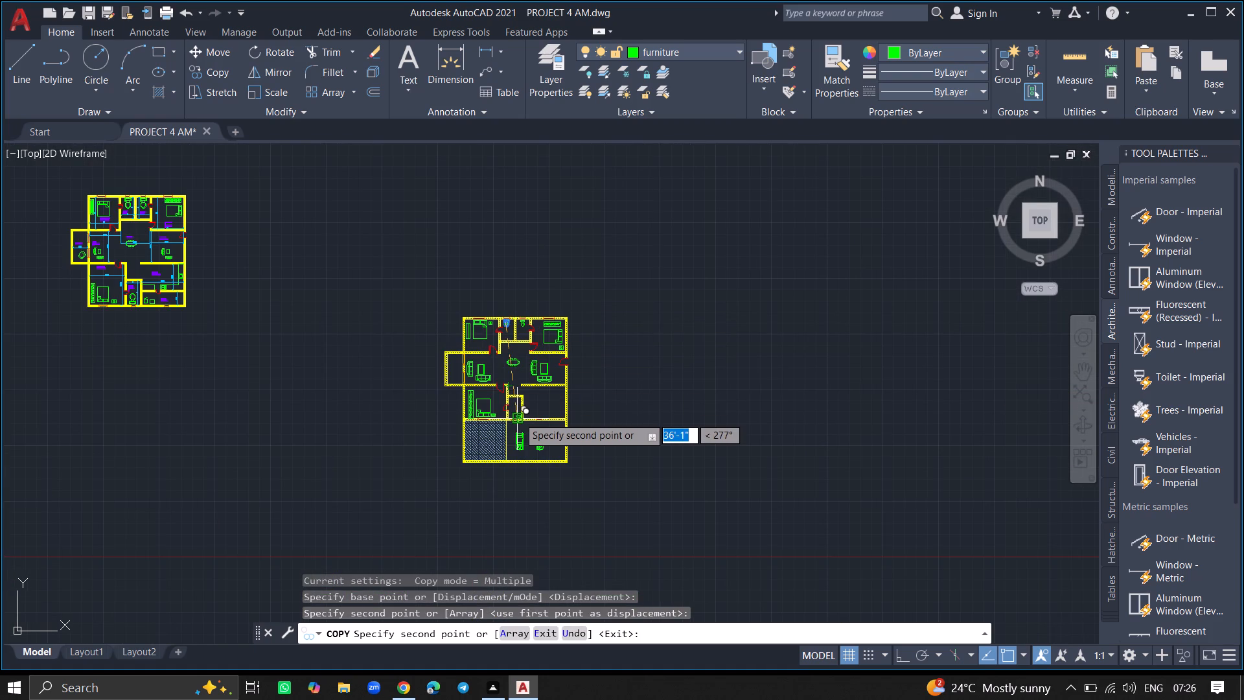
pyautogui.keyDown('ctrl'); pyautogui.scroll(5, 518, 417); pyautogui.keyUp('ctrl')
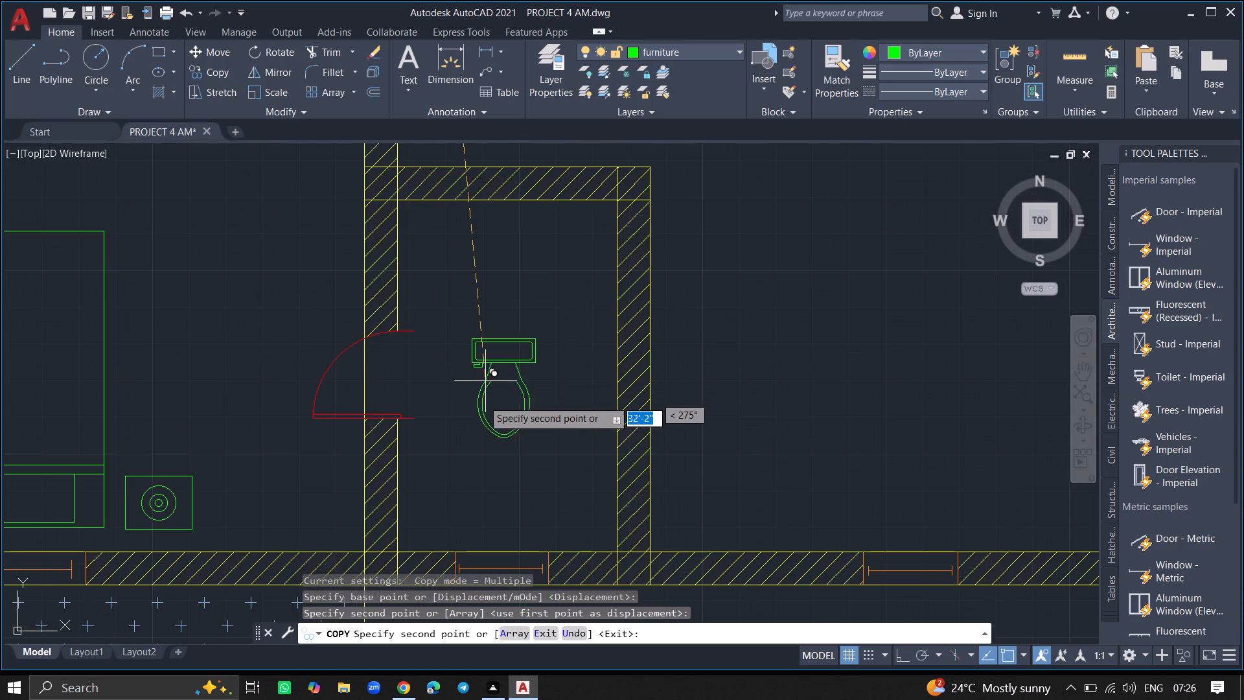
pyautogui.click(474, 459)
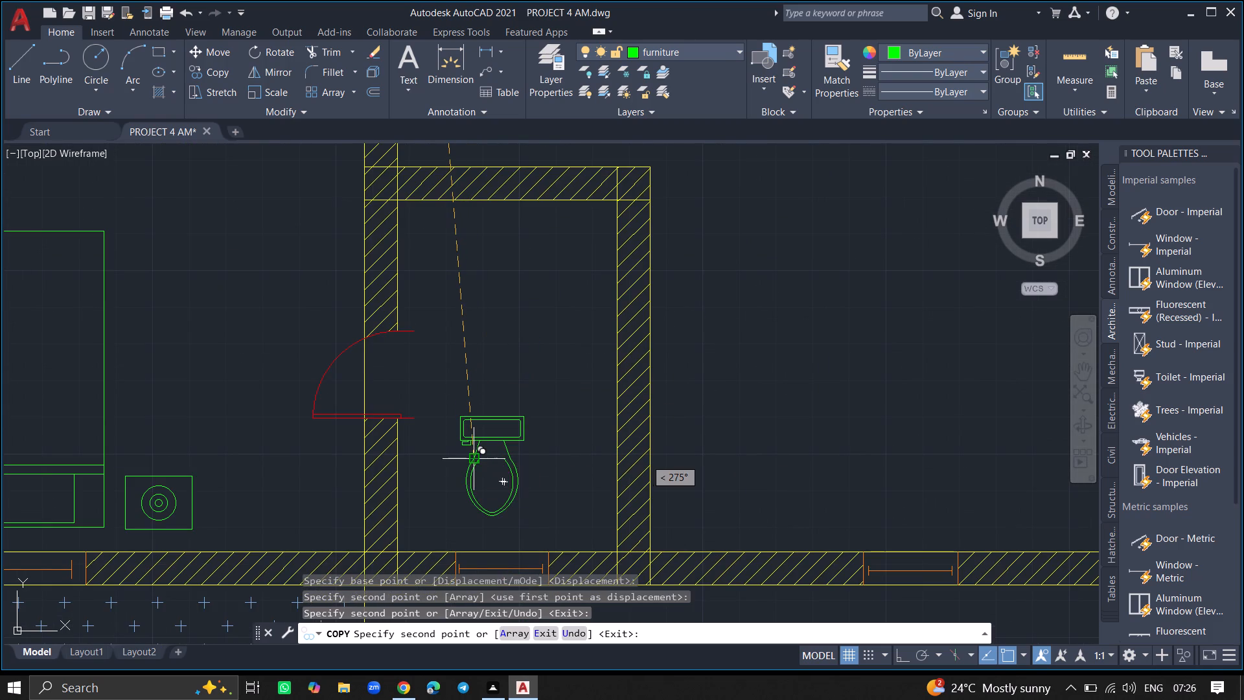
pyautogui.press('Return')
# Rotate the lower room's toilet 180° about the centre of its tank.
pyautogui.click(474, 459)
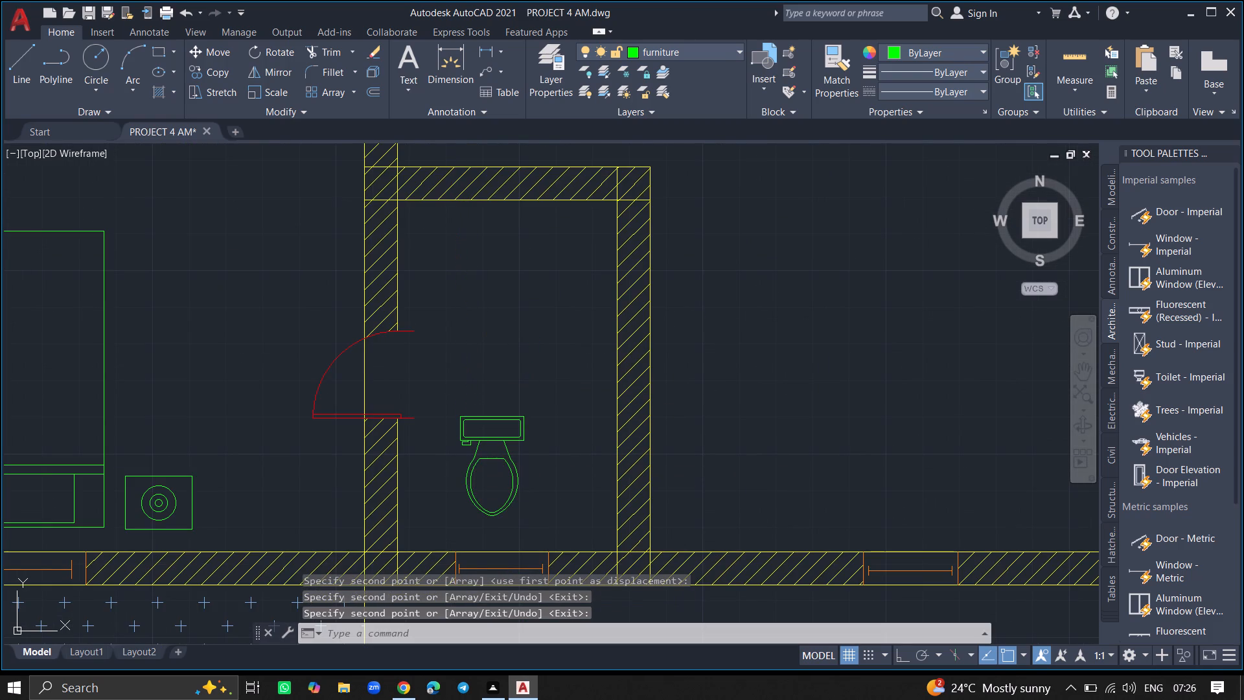
pyautogui.click(474, 459)
pyautogui.write('RO')
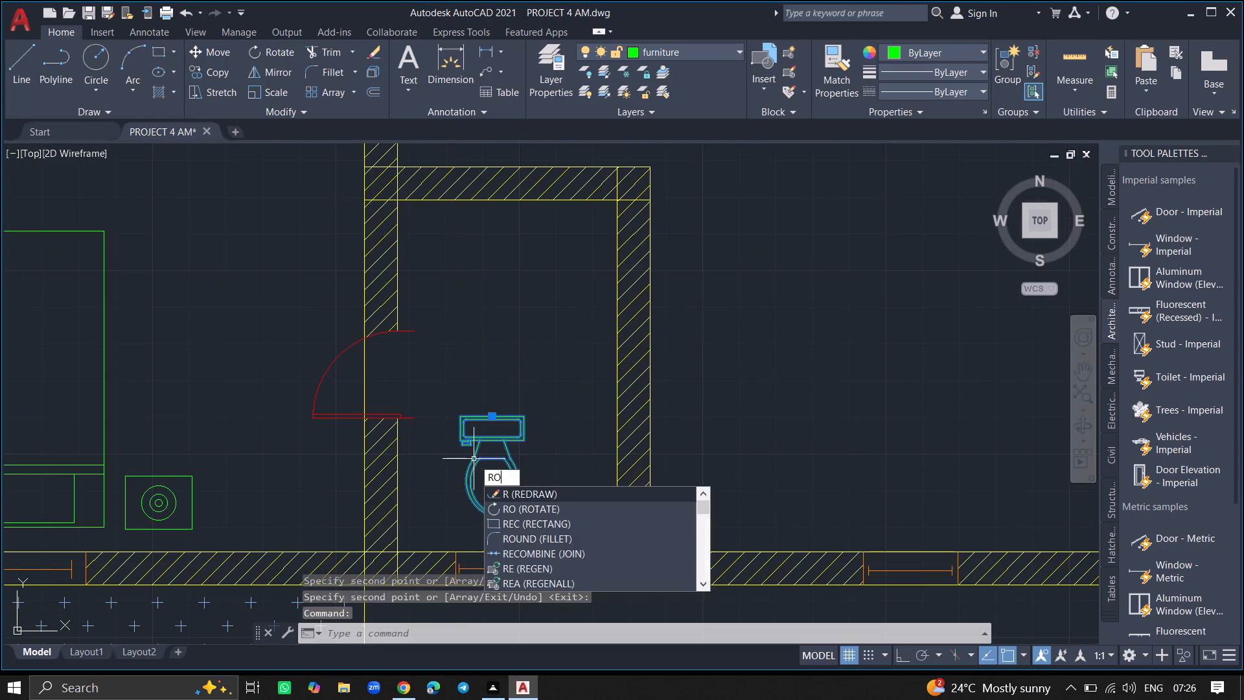
pyautogui.press('Return')
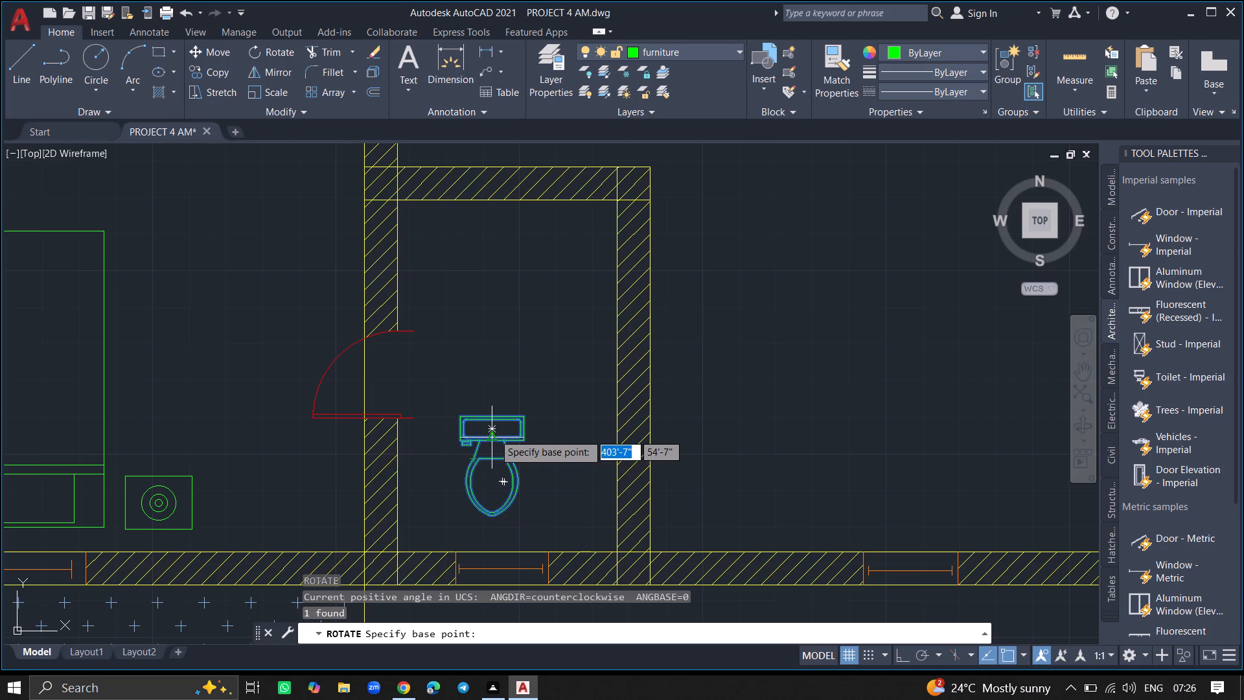
pyautogui.click(494, 428)
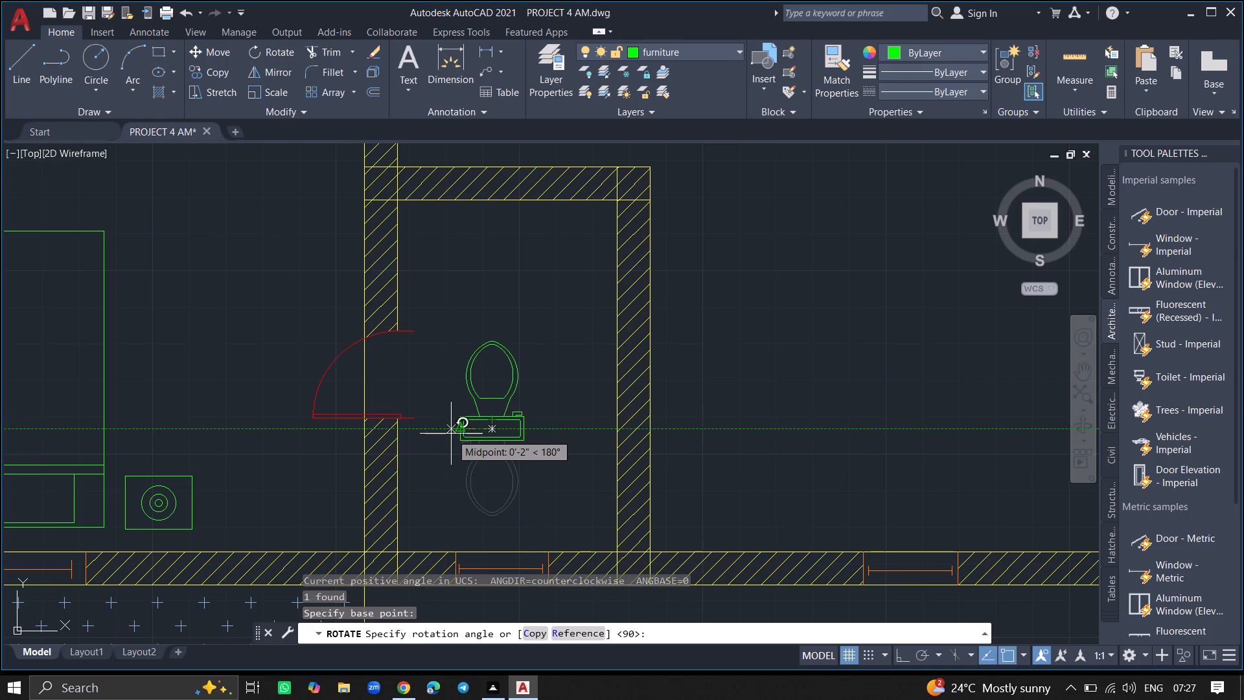
pyautogui.click(451, 433)
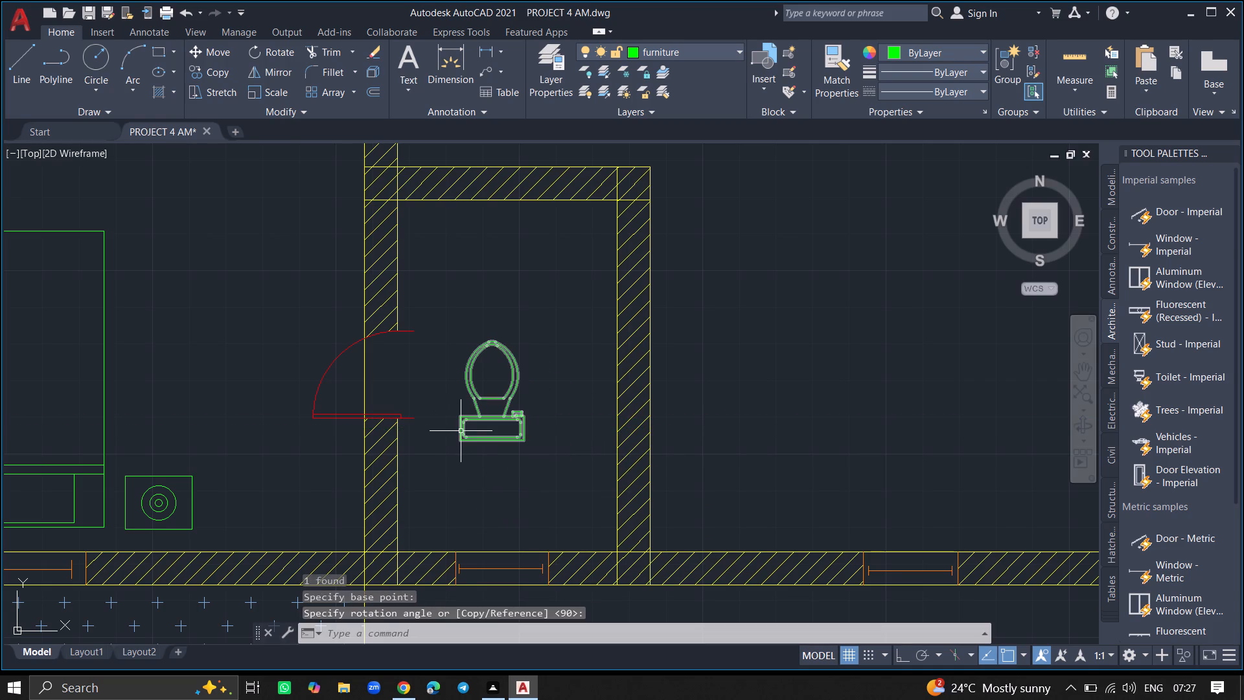
# Move the rotated toilet down so its tank sits close to the window in the lower room's wall.
pyautogui.click(461, 431)
pyautogui.write('MOVE')
pyautogui.press('Return')
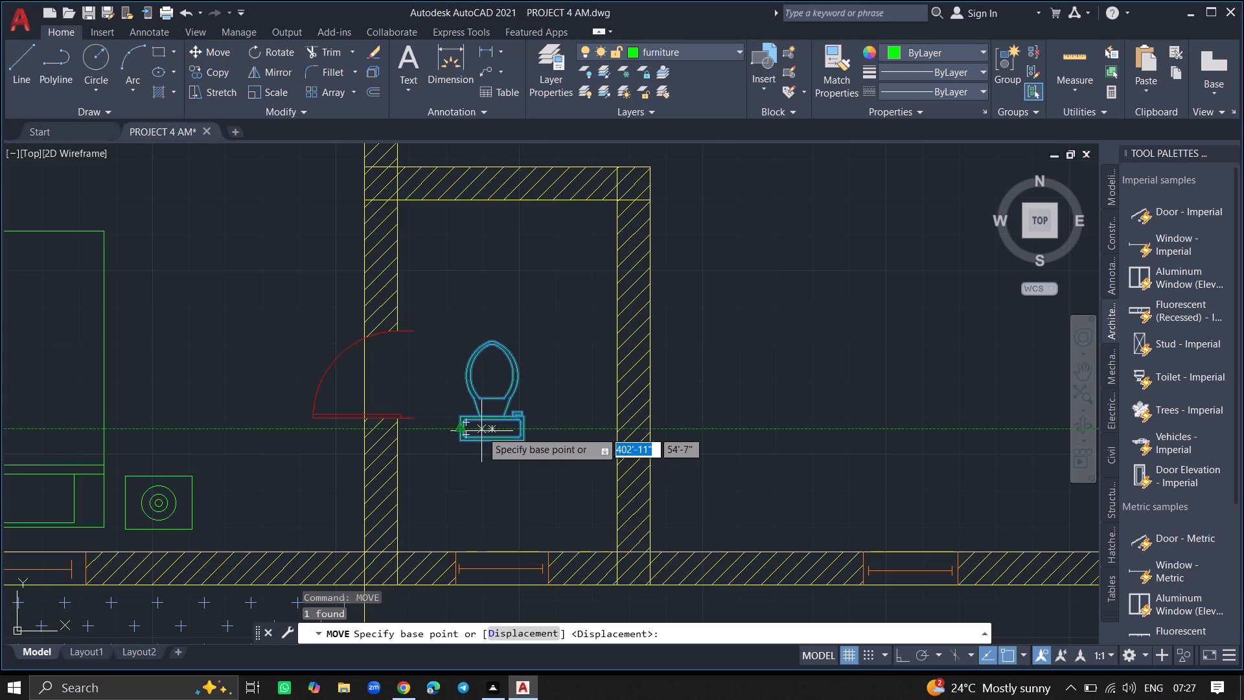
pyautogui.click(496, 426)
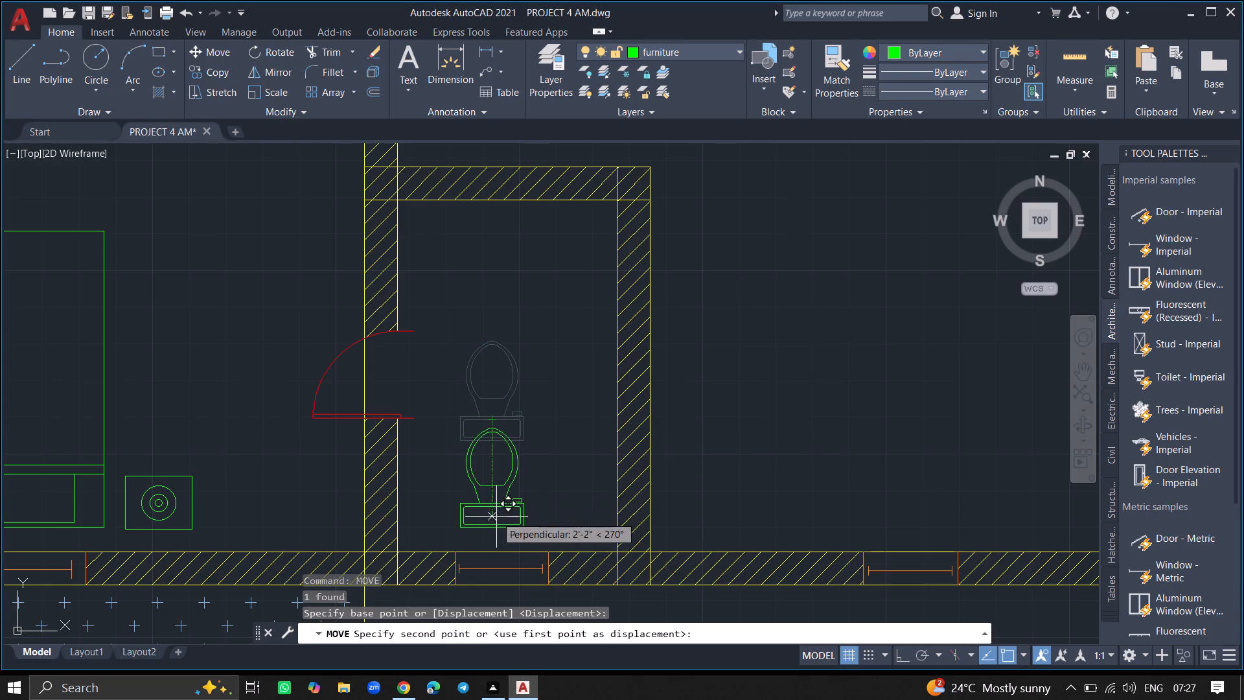
pyautogui.click(501, 521)
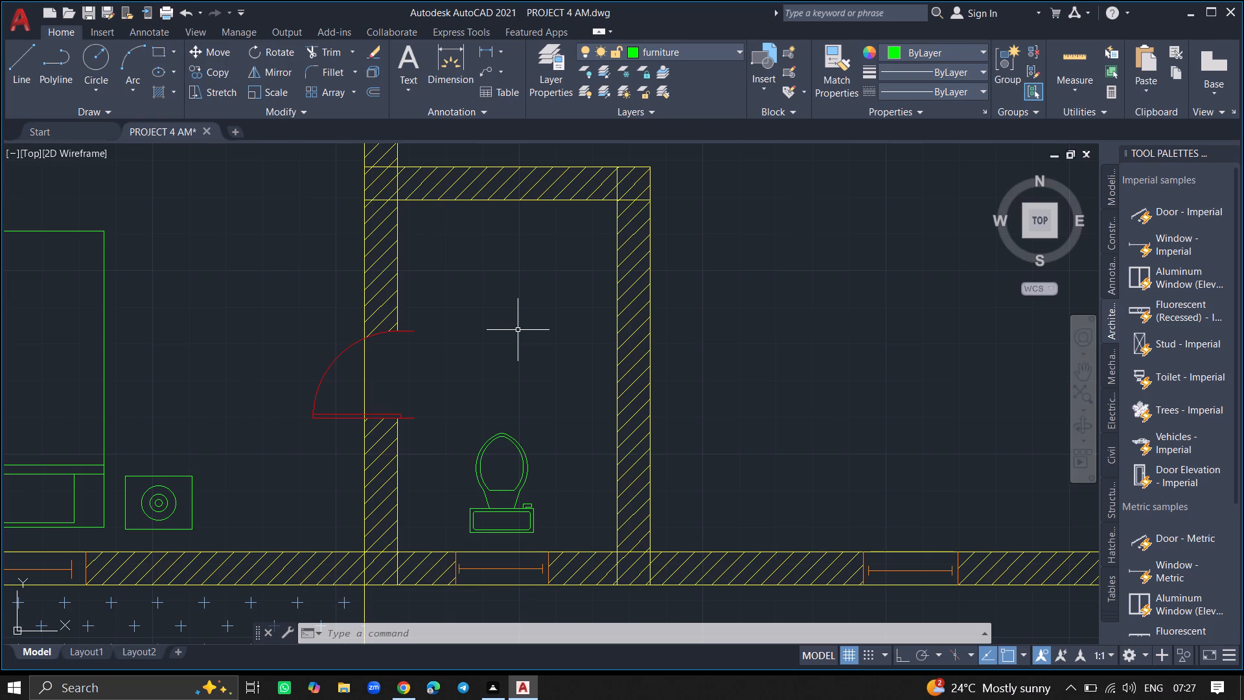
# Trim the leftover wall line crossing the door opening of the lower toilet room.
pyautogui.write('TR')
pyautogui.press('Return')
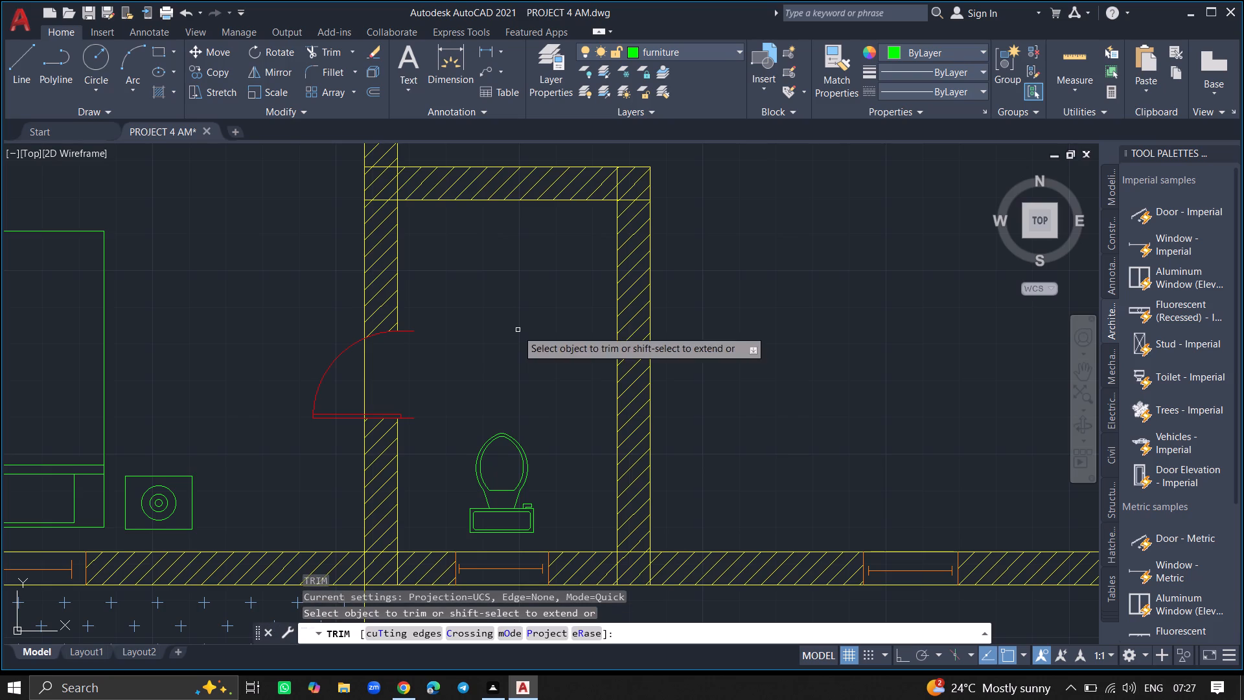
pyautogui.click(363, 371)
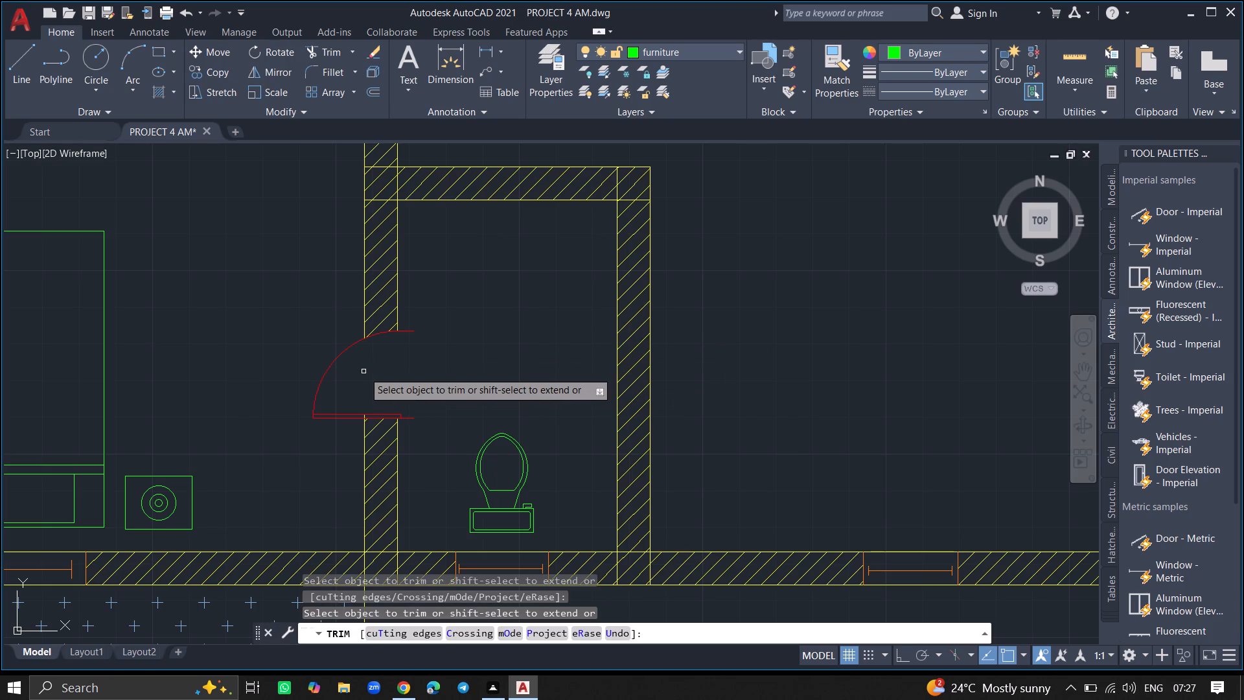
pyautogui.press('Return')
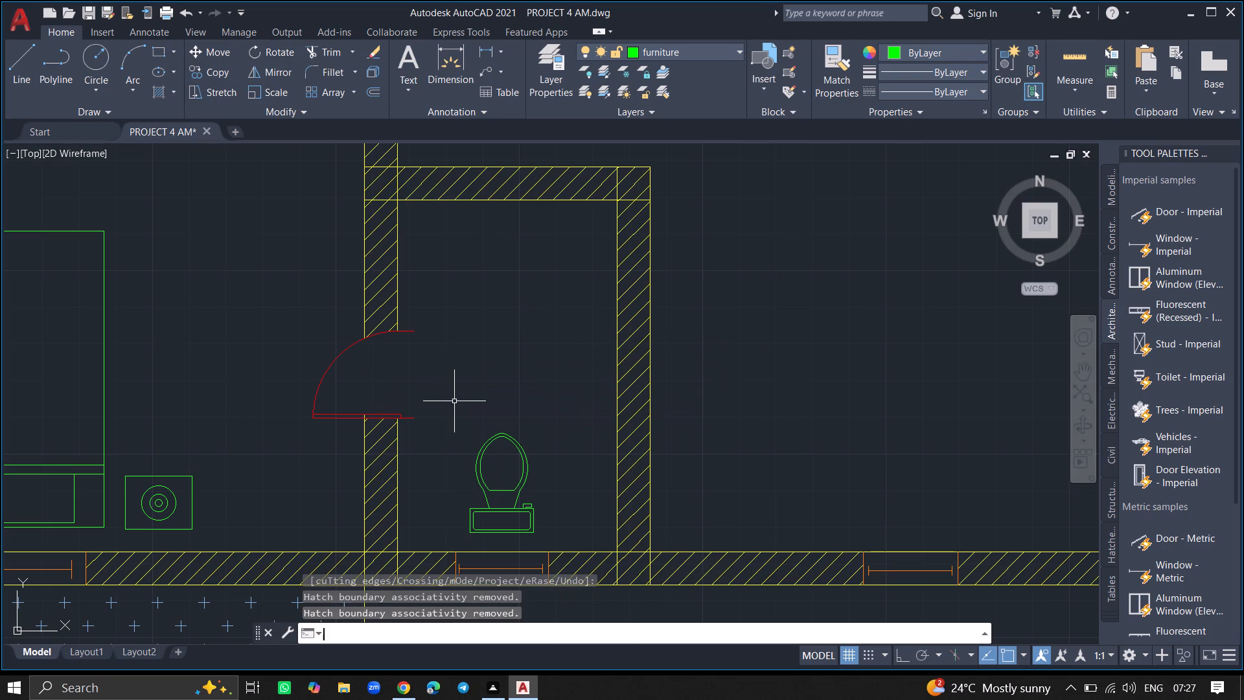
# Offset the inner line of the wall below the empty room beside the lower toilet 4'9" upward into the room.
pyautogui.keyDown('ctrl'); pyautogui.scroll(-5, 454, 401); pyautogui.keyUp('ctrl')
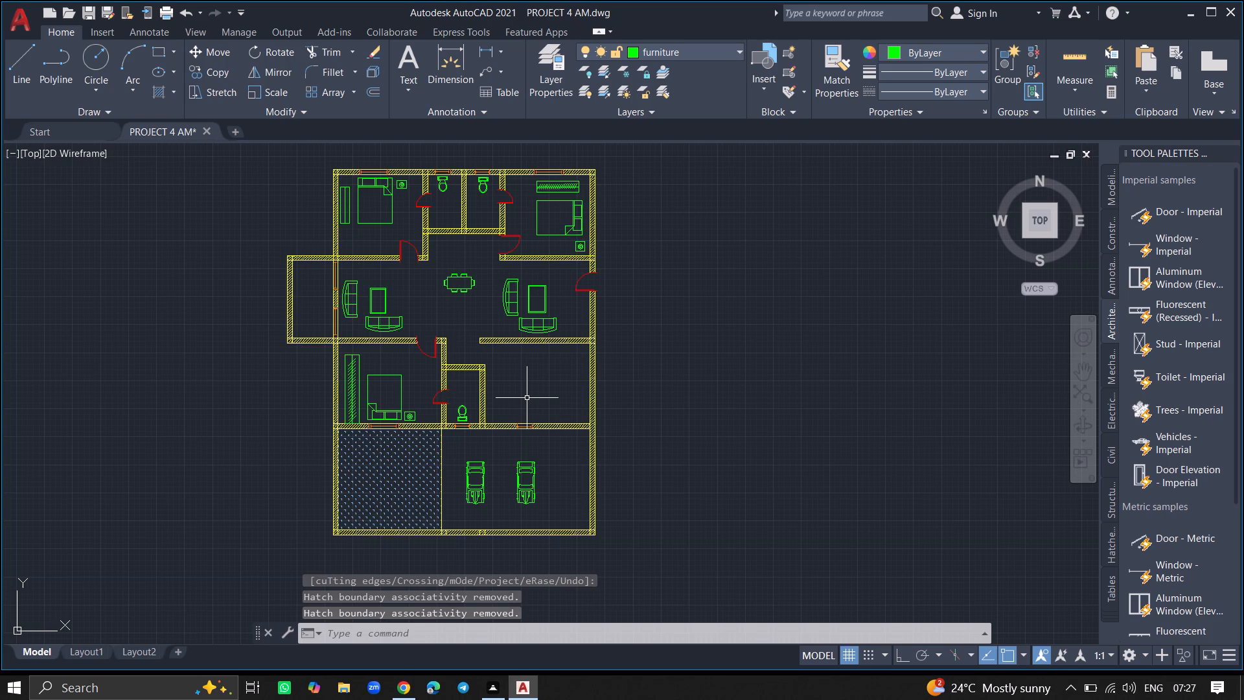
pyautogui.write('OFF')
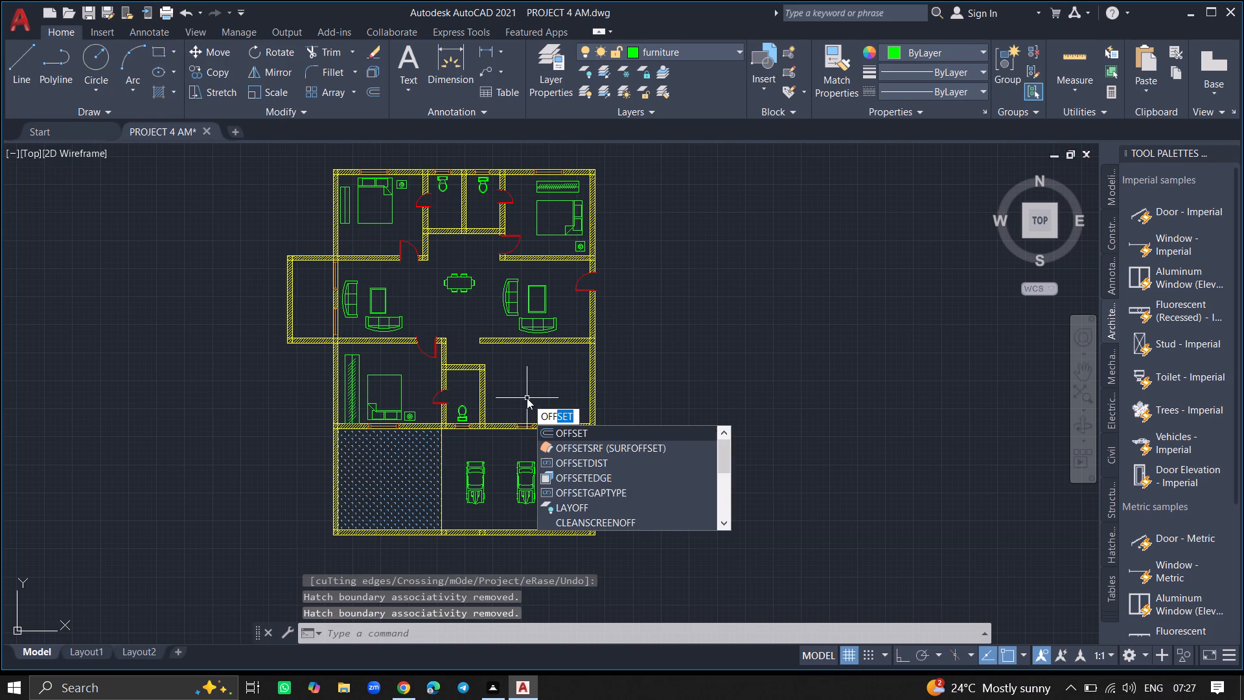
pyautogui.click(561, 434)
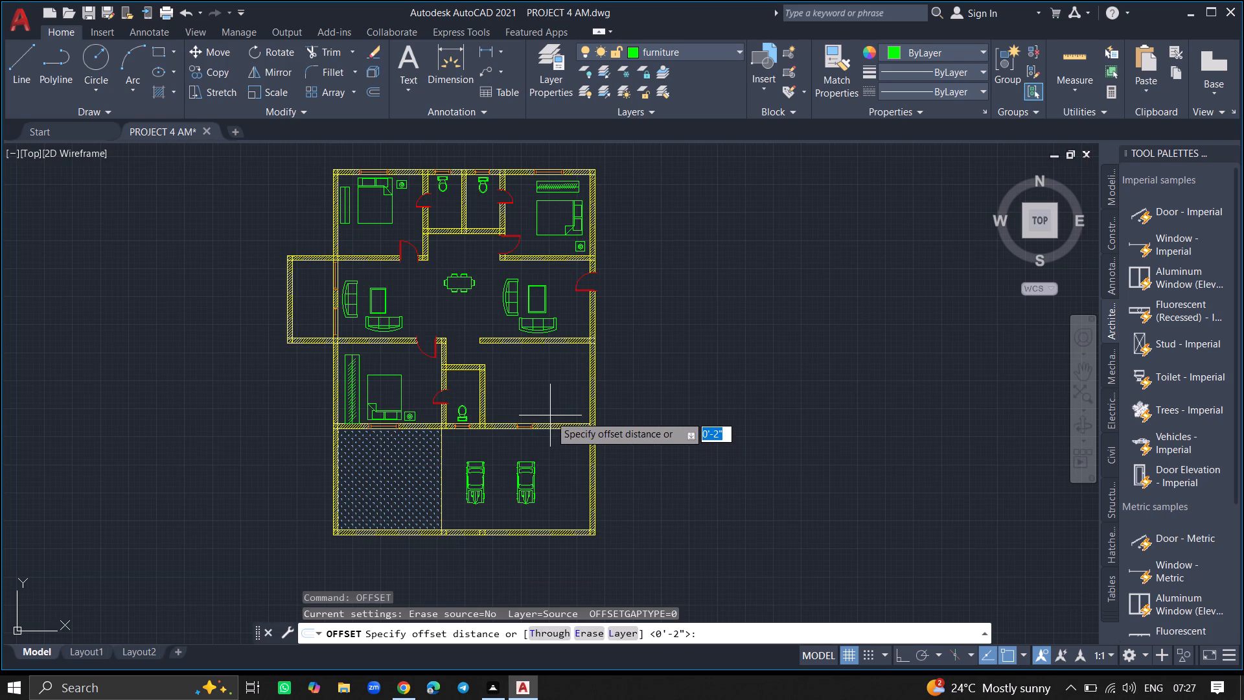
pyautogui.press('4')
pyautogui.press("'")
pyautogui.press('9')
pyautogui.hotkey('shift', '"')
pyautogui.press('Return')
pyautogui.keyDown('ctrl'); pyautogui.scroll(3, 550, 415); pyautogui.keyUp('ctrl')
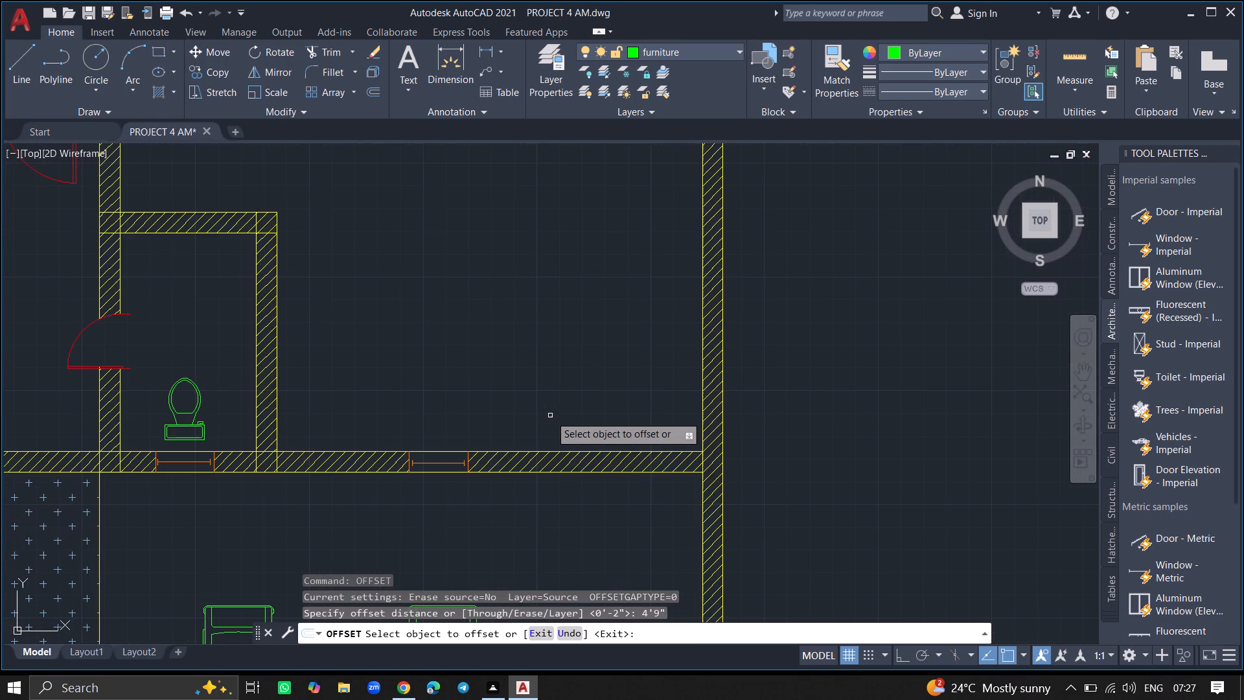
pyautogui.click(536, 450)
pyautogui.click(534, 369)
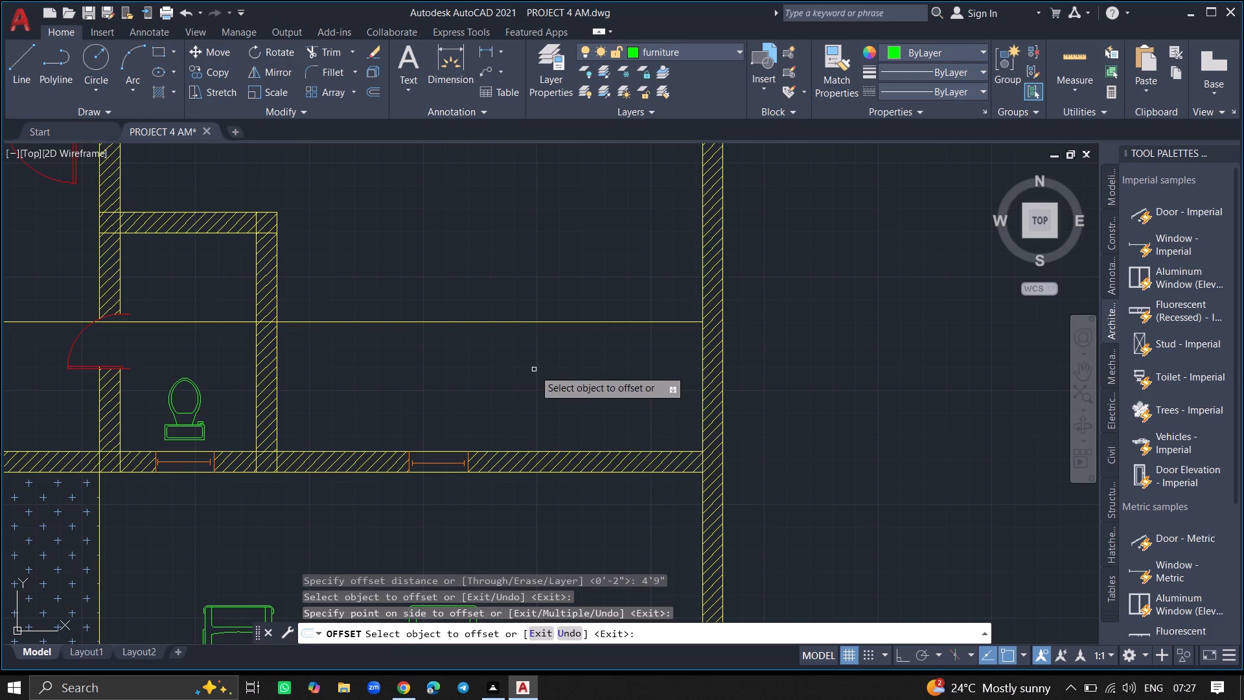
pyautogui.press('Return')
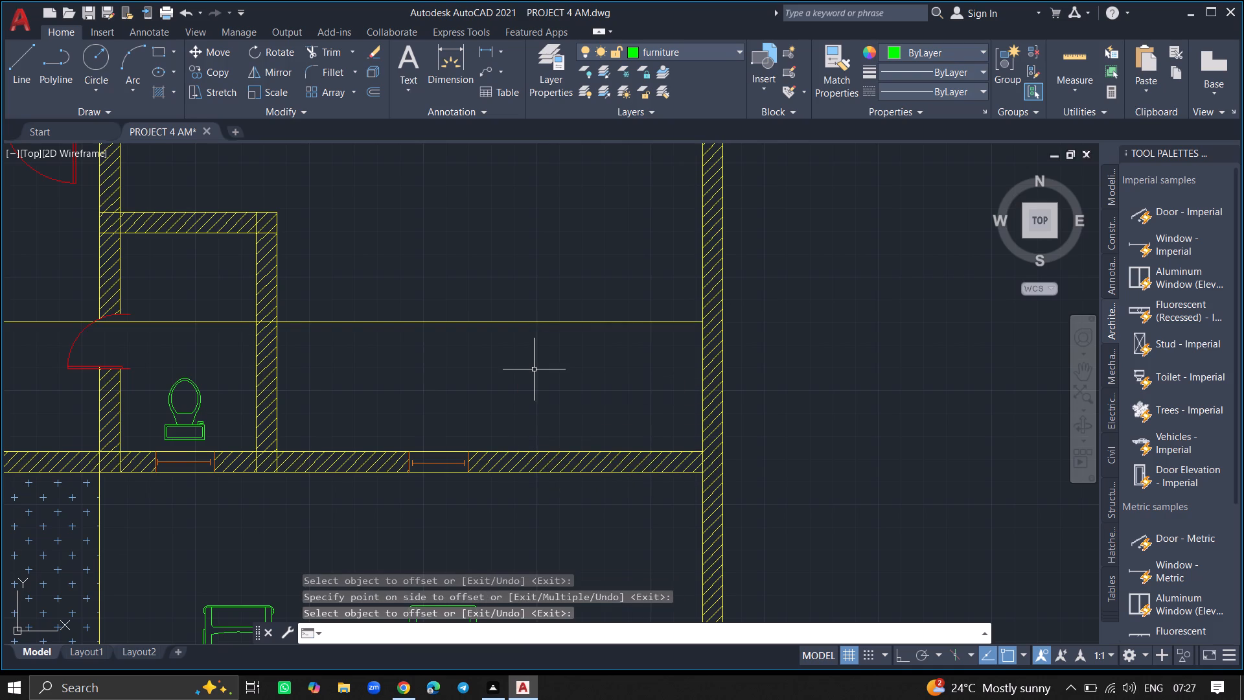
# Trim the offset line out of the toilet room, its wall beside the empty room, and the lower bedroom as far as the wardrobe.
pyautogui.write('TRIM')
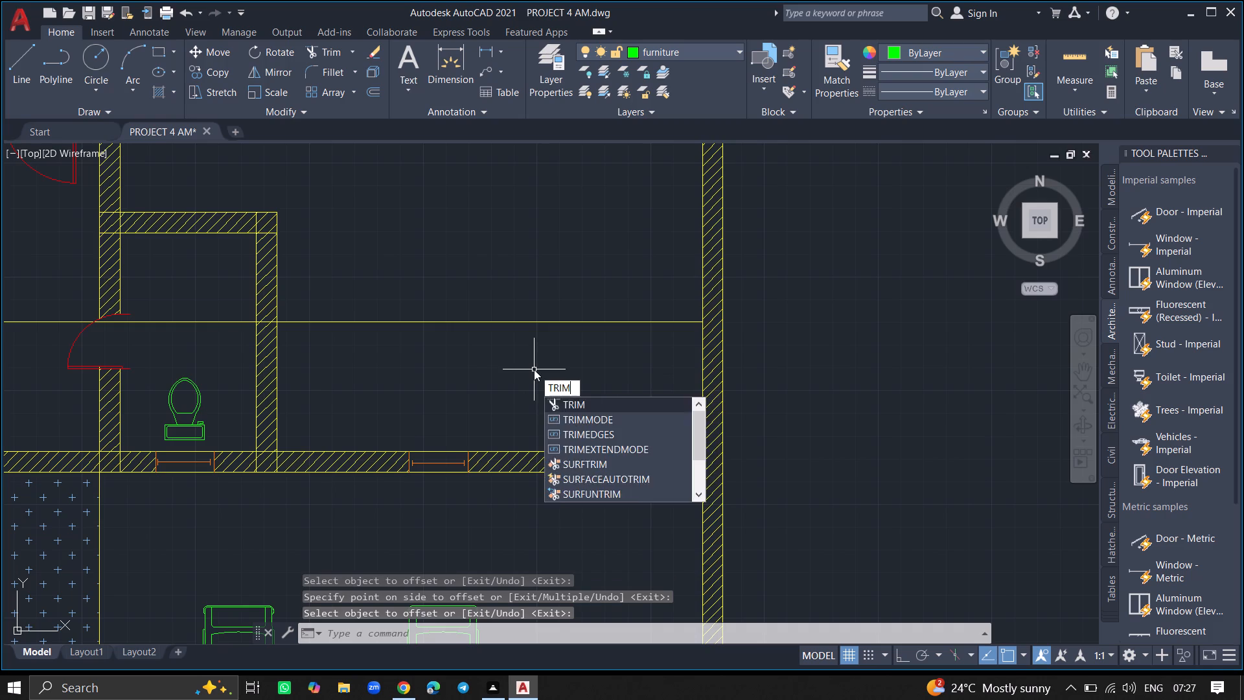
pyautogui.press('Return')
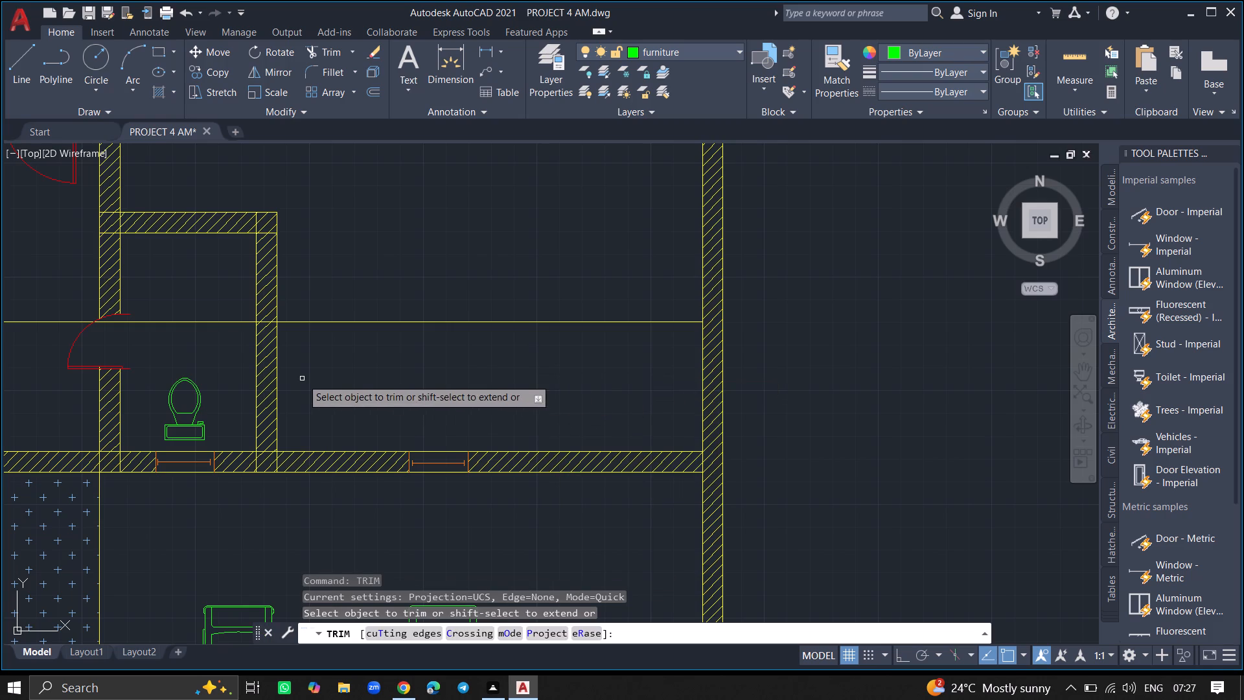
pyautogui.click(241, 325)
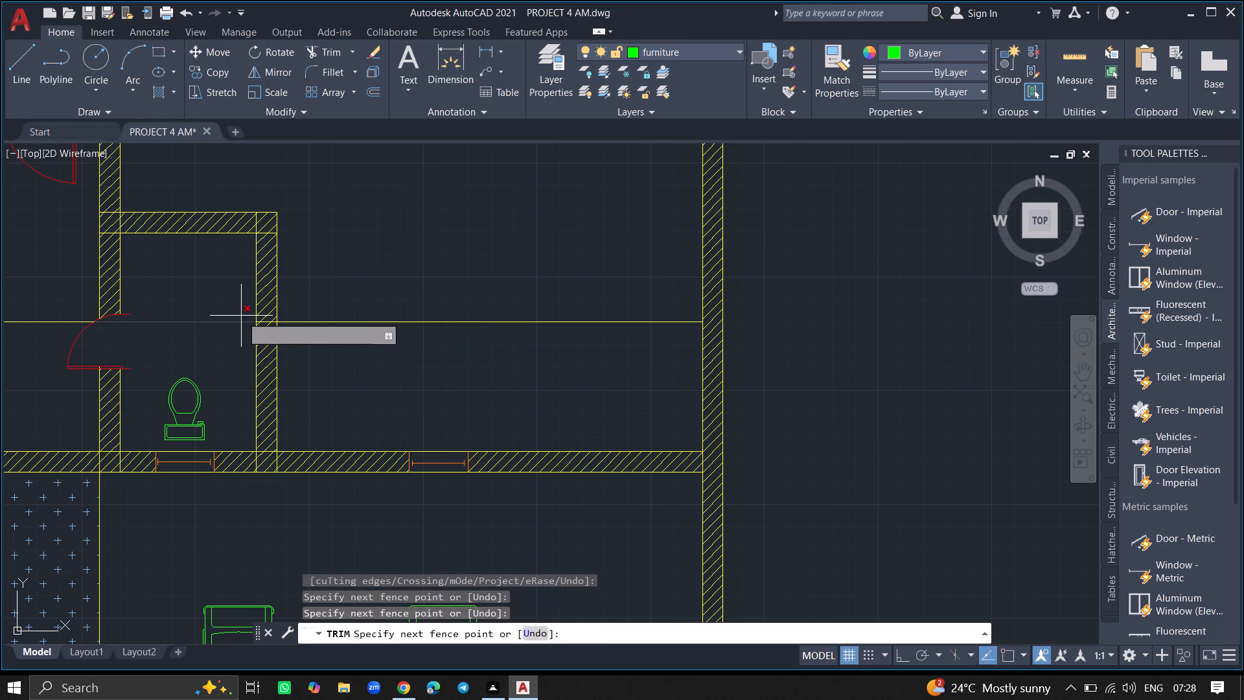
pyautogui.click(241, 316)
pyautogui.keyDown('ctrl'); pyautogui.scroll(5, 241, 316); pyautogui.keyUp('ctrl')
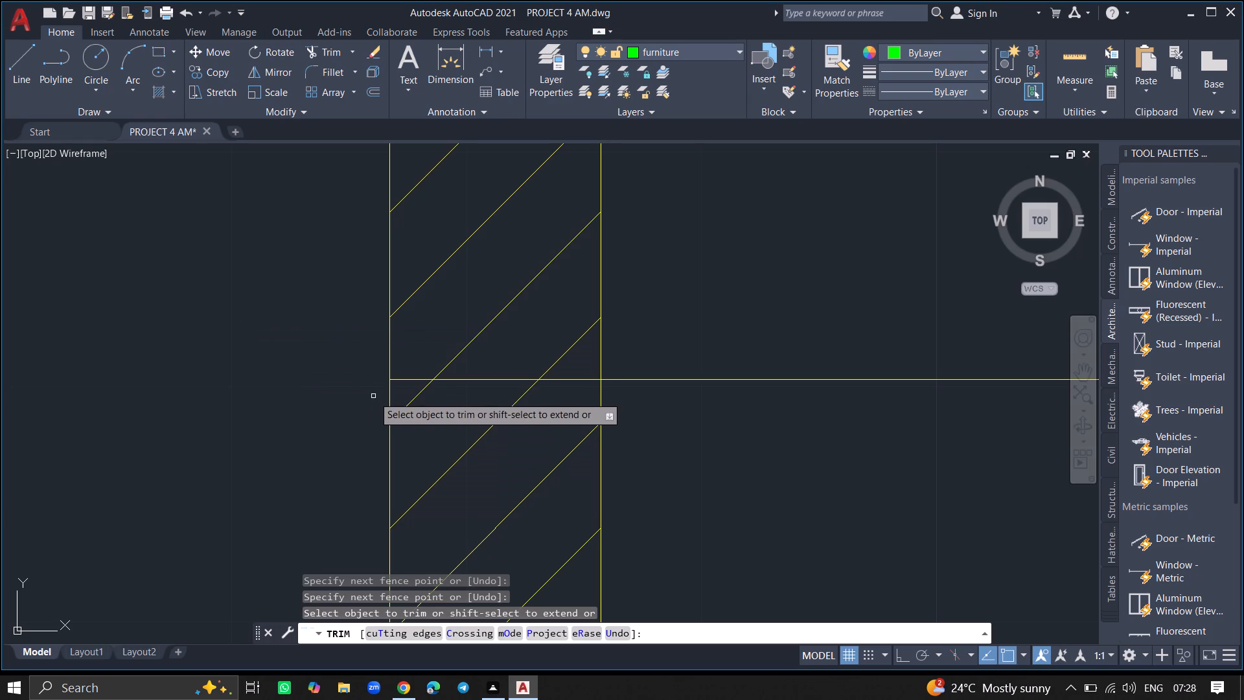
pyautogui.click(463, 380)
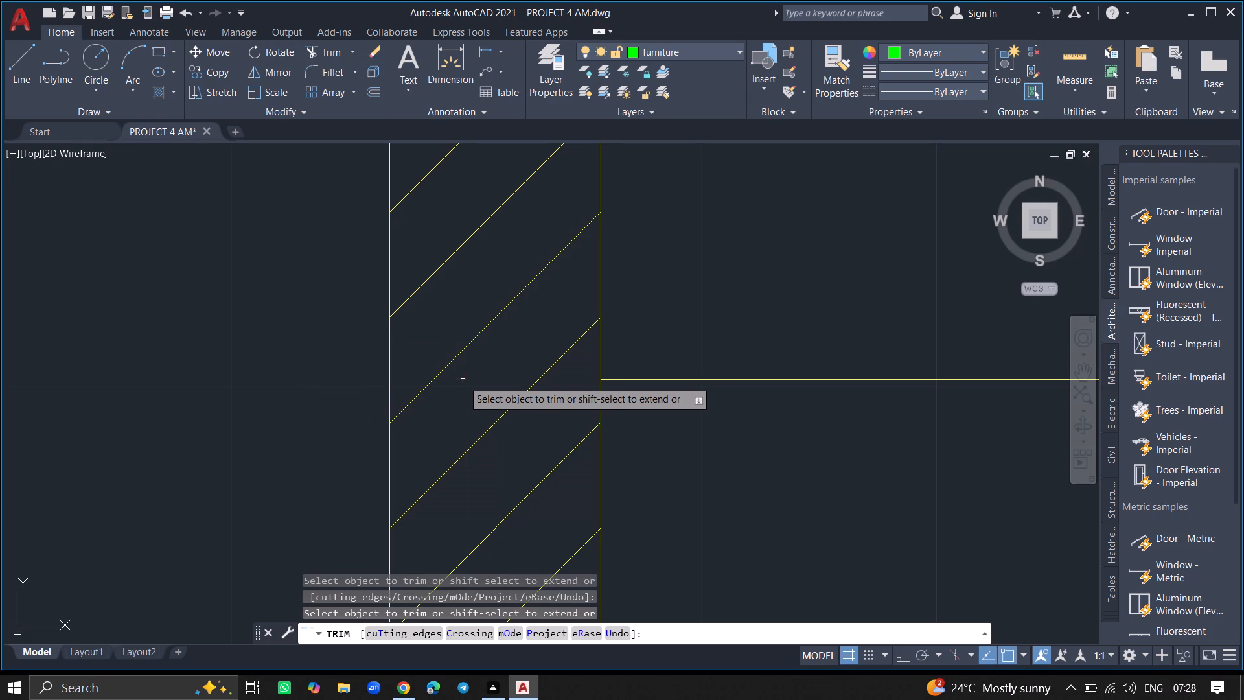
pyautogui.keyDown('ctrl'); pyautogui.scroll(-5, 267, 412); pyautogui.keyUp('ctrl')
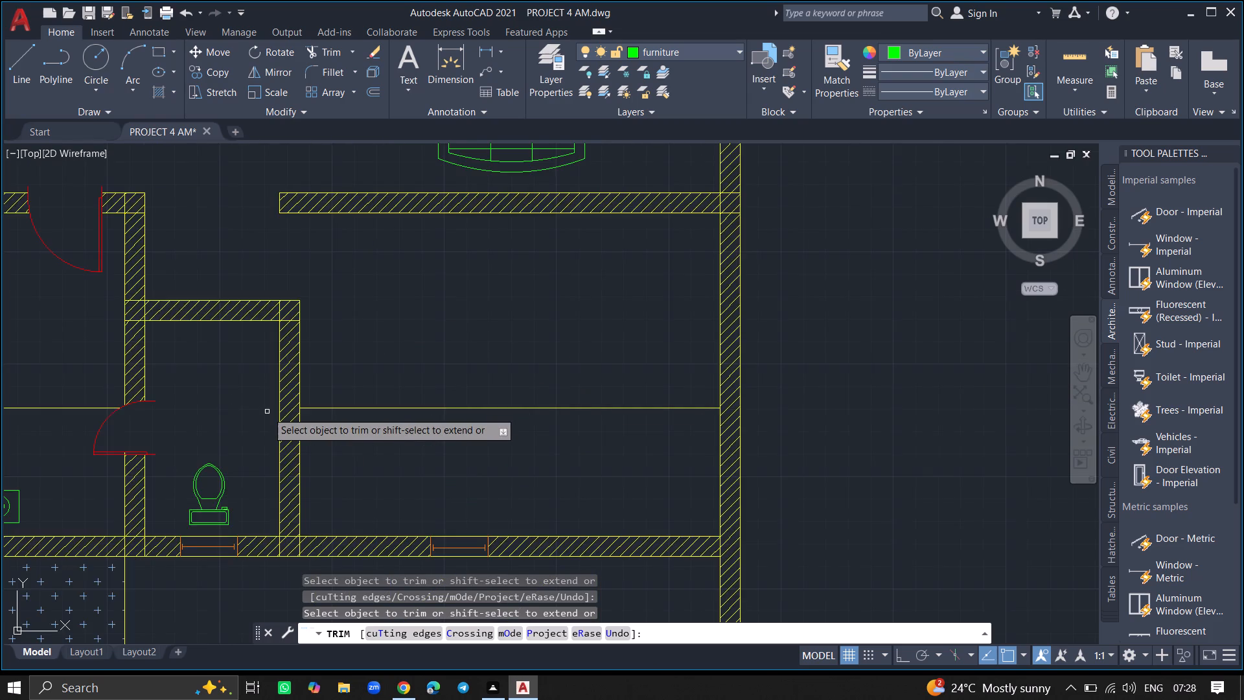
pyautogui.keyDown('ctrl'); pyautogui.scroll(-2, 267, 412); pyautogui.keyUp('ctrl')
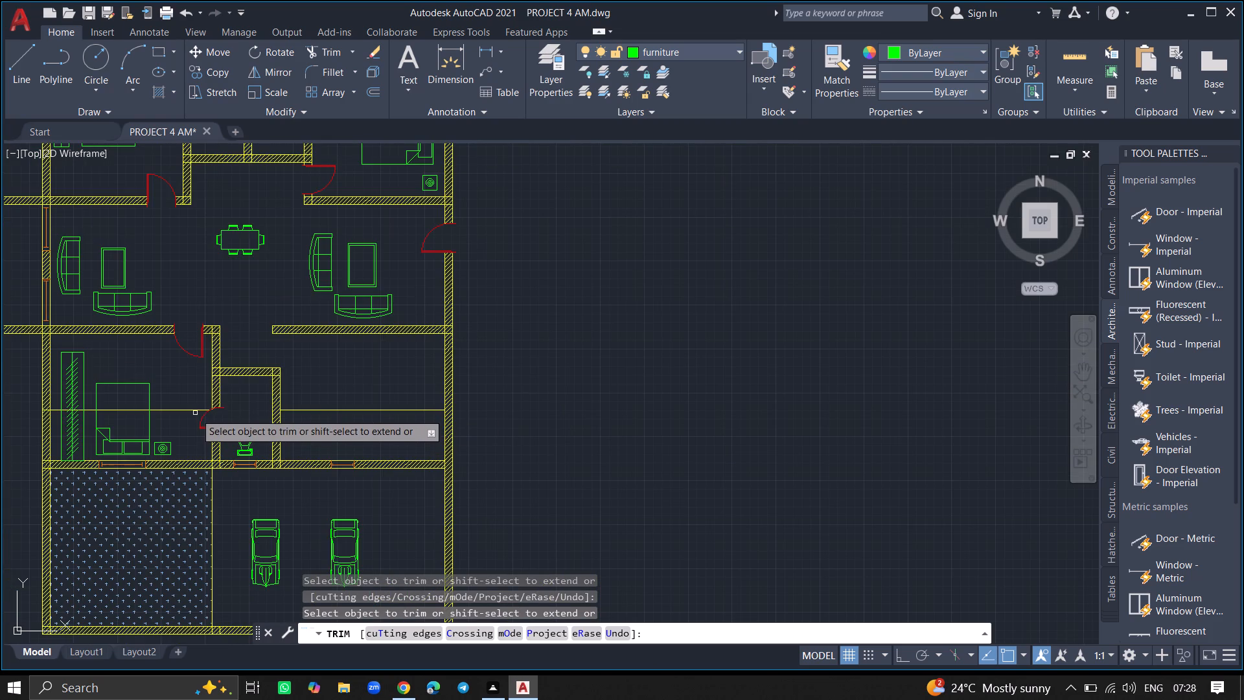
pyautogui.click(194, 411)
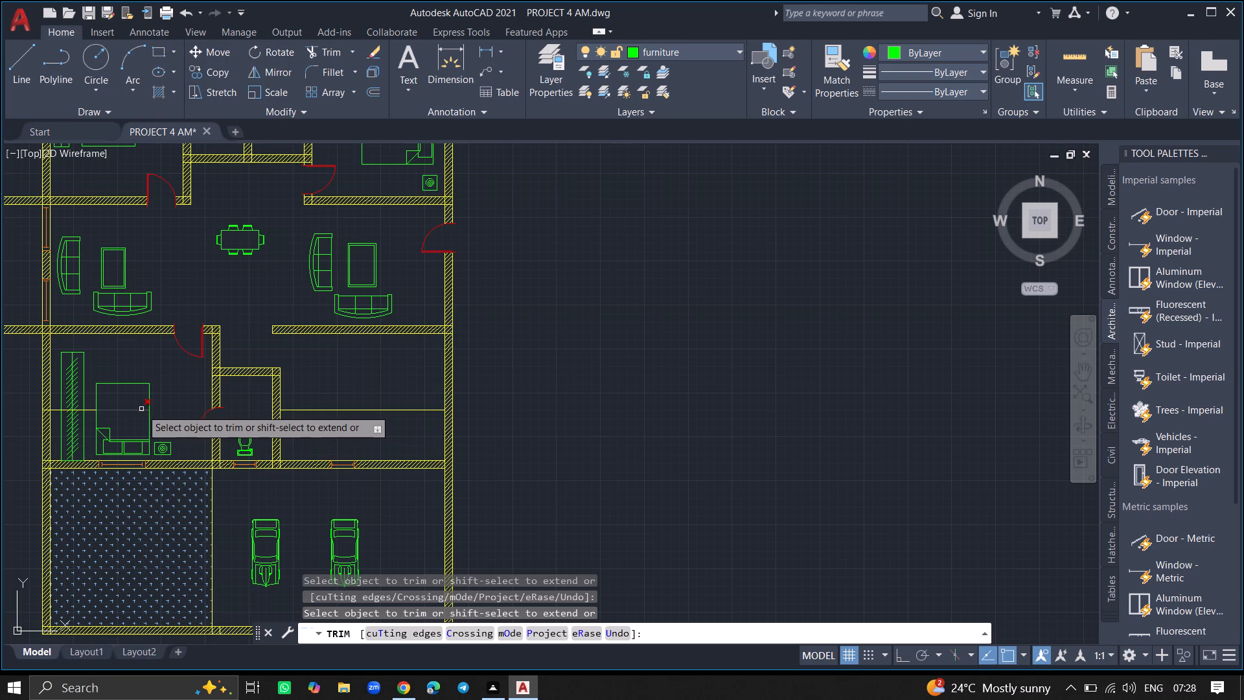
pyautogui.click(141, 410)
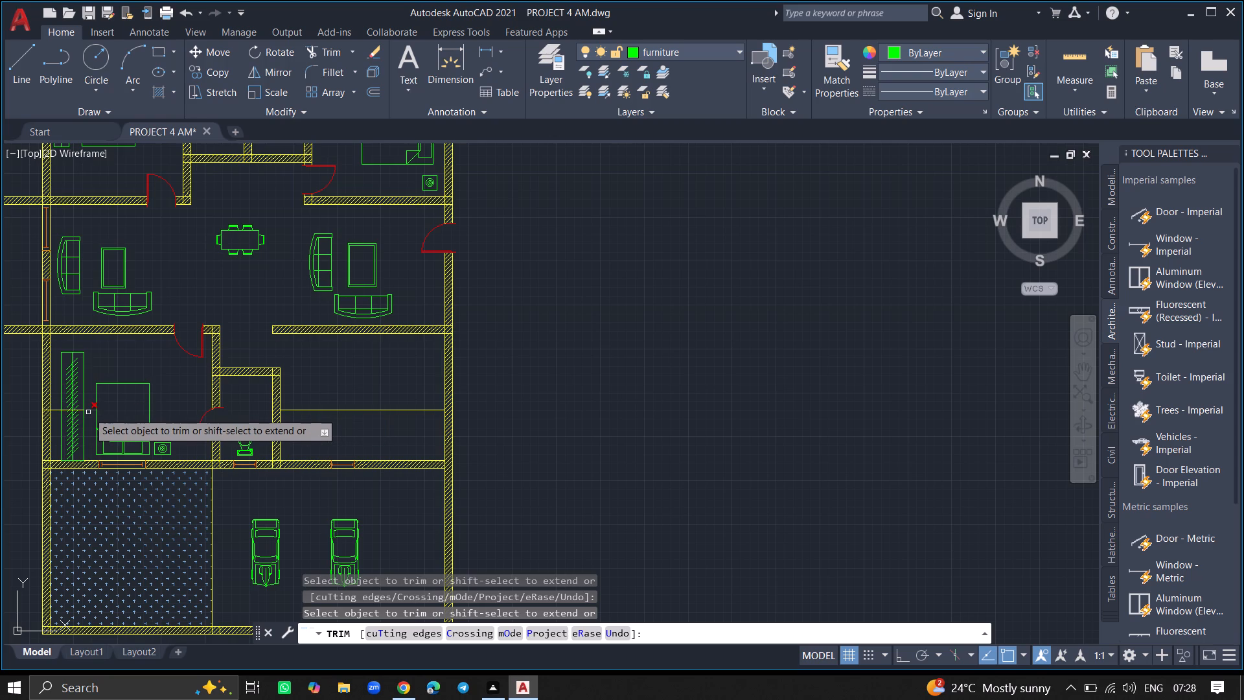
pyautogui.click(88, 412)
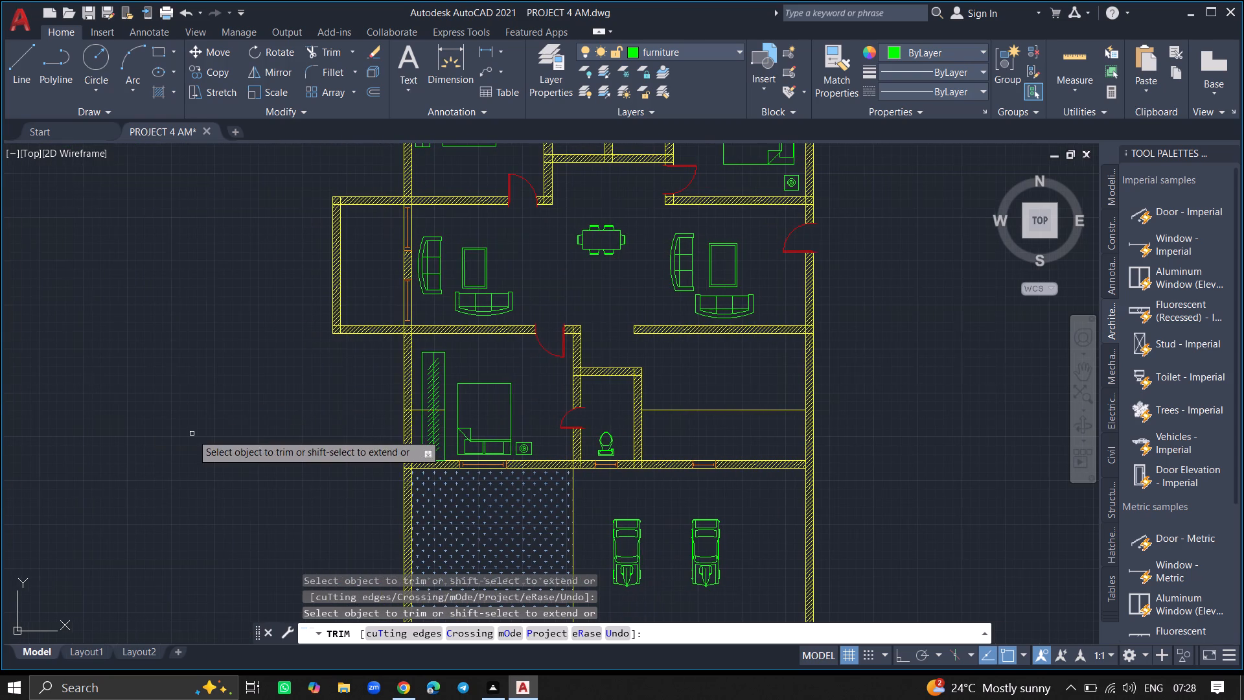
# Trim the offset line's segments inside the bedroom's outer wall, the gap beside it, and the wardrobe up to its centre line.
pyautogui.keyDown('ctrl'); pyautogui.scroll(8, 422, 417); pyautogui.keyUp('ctrl')
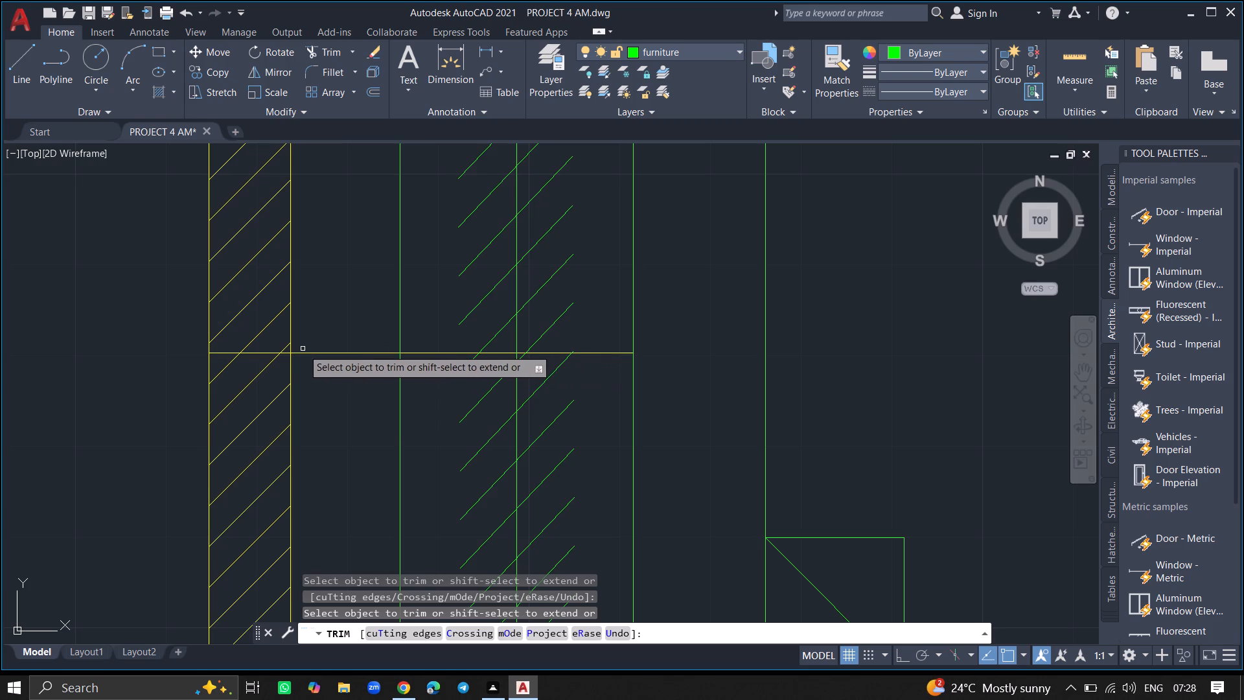
pyautogui.click(261, 353)
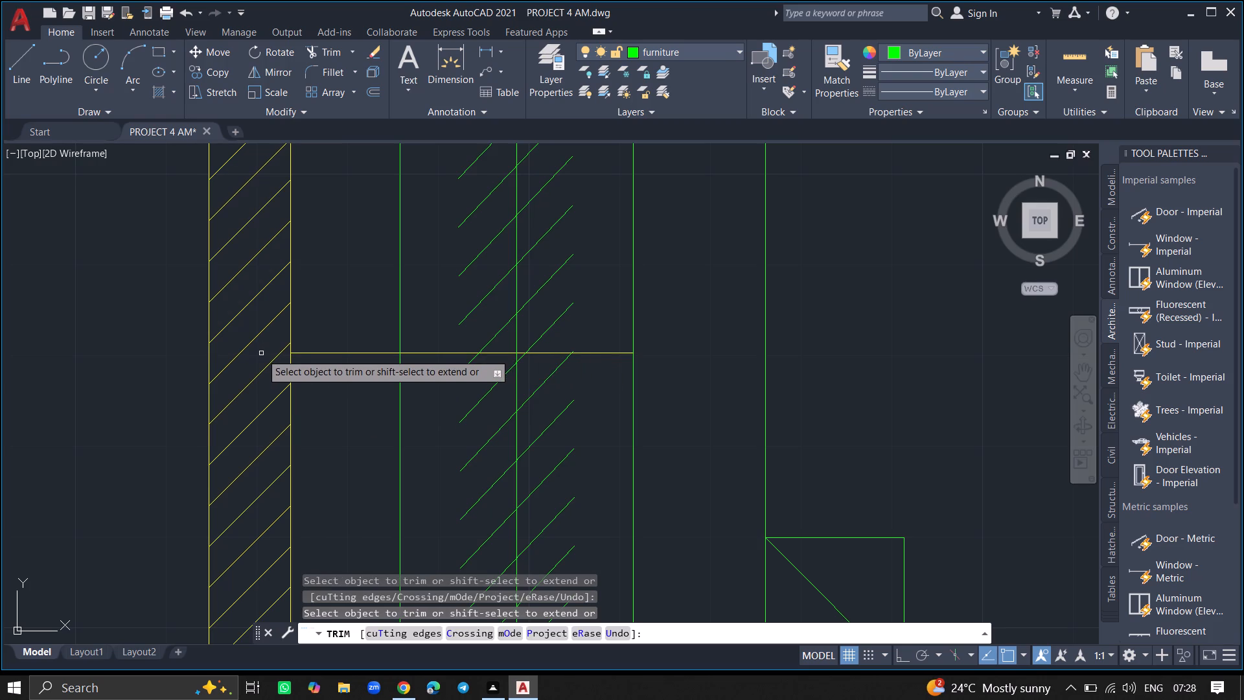
pyautogui.click(298, 351)
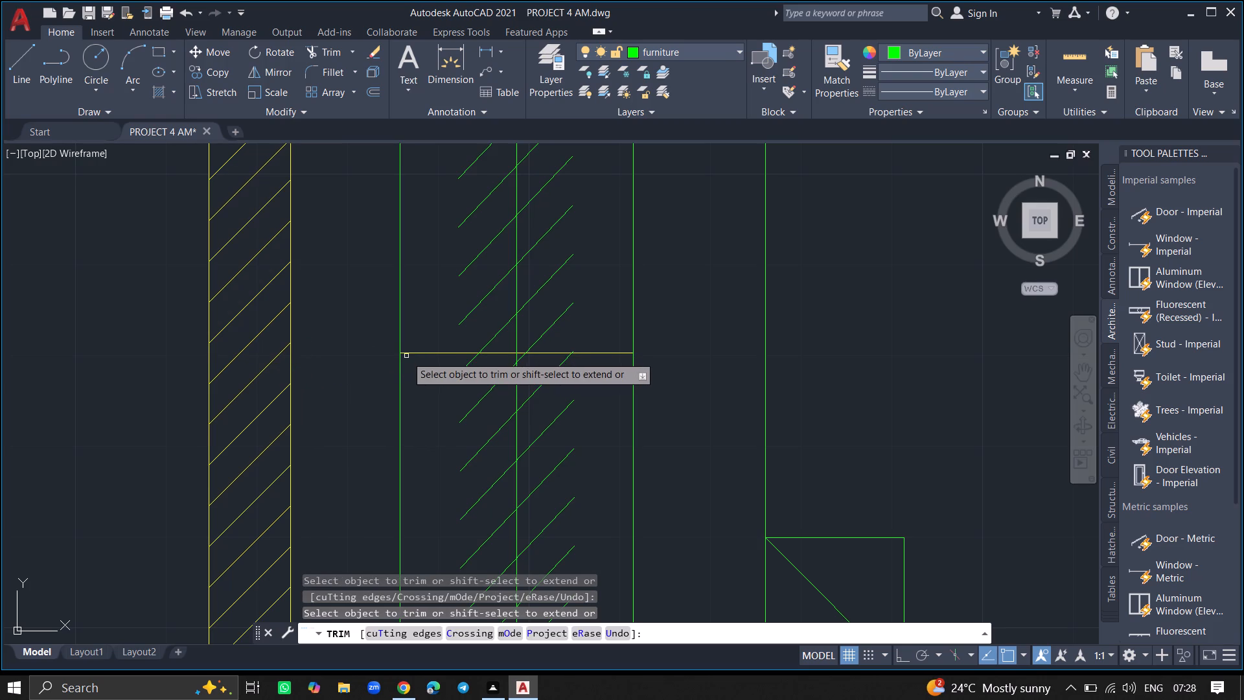
pyautogui.click(407, 352)
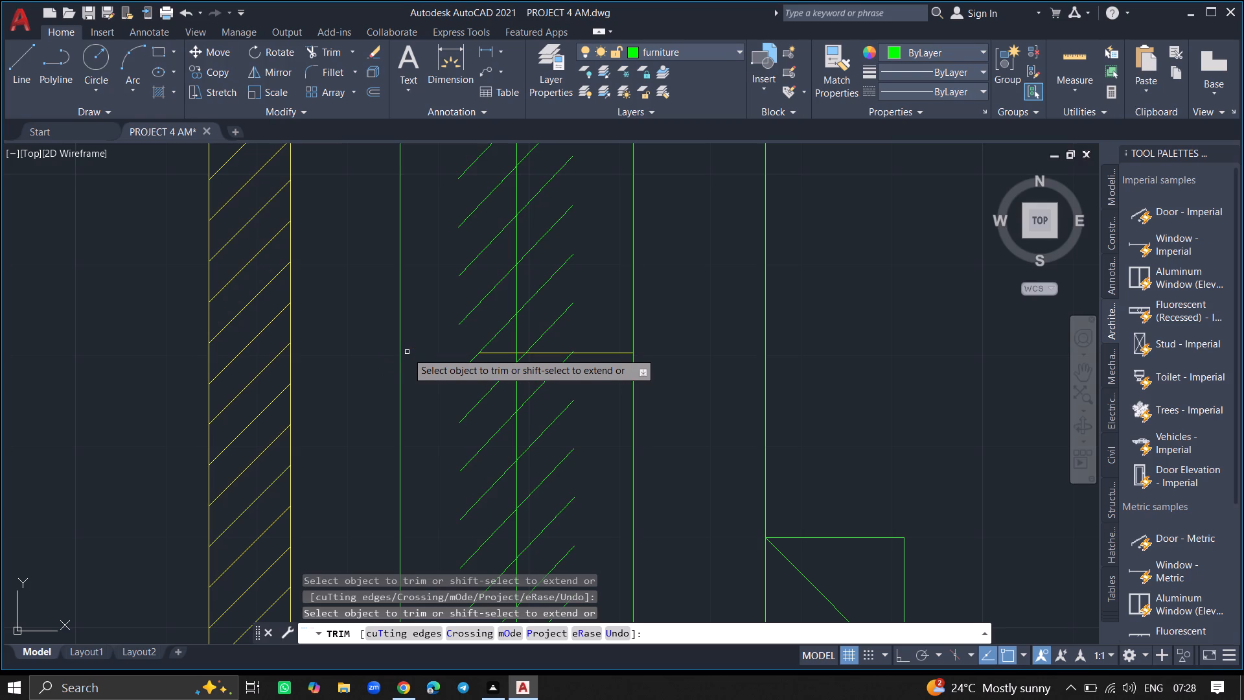
pyautogui.click(485, 356)
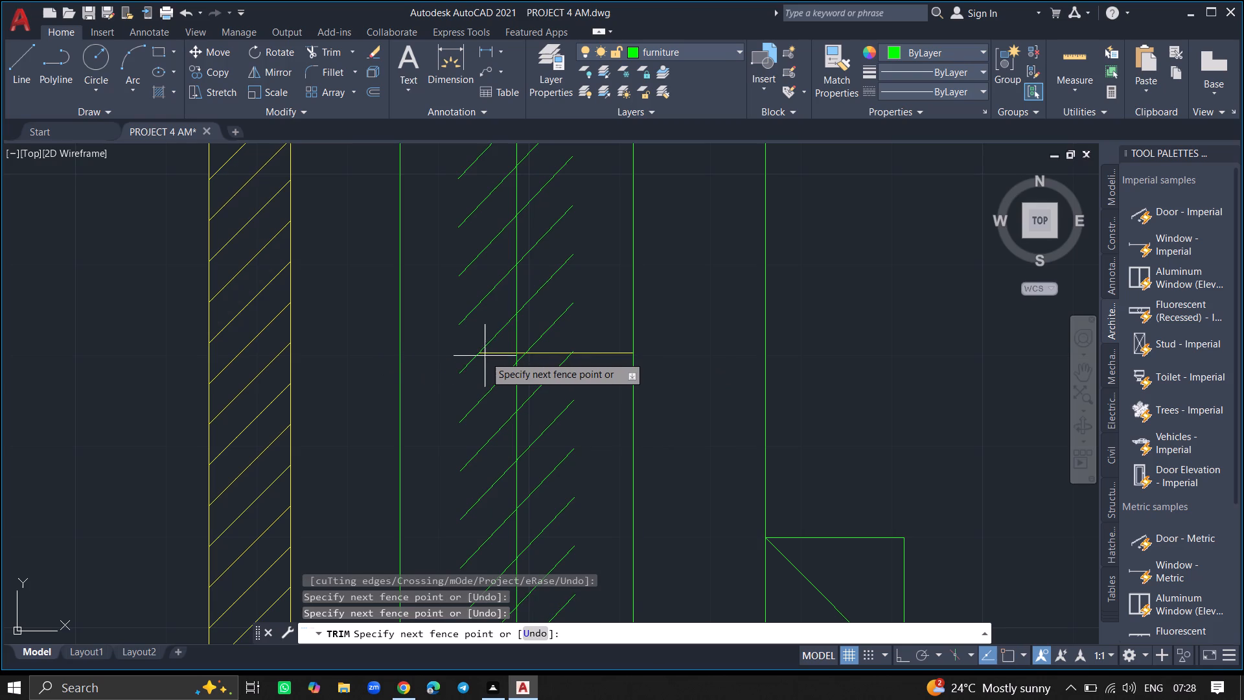
pyautogui.click(485, 351)
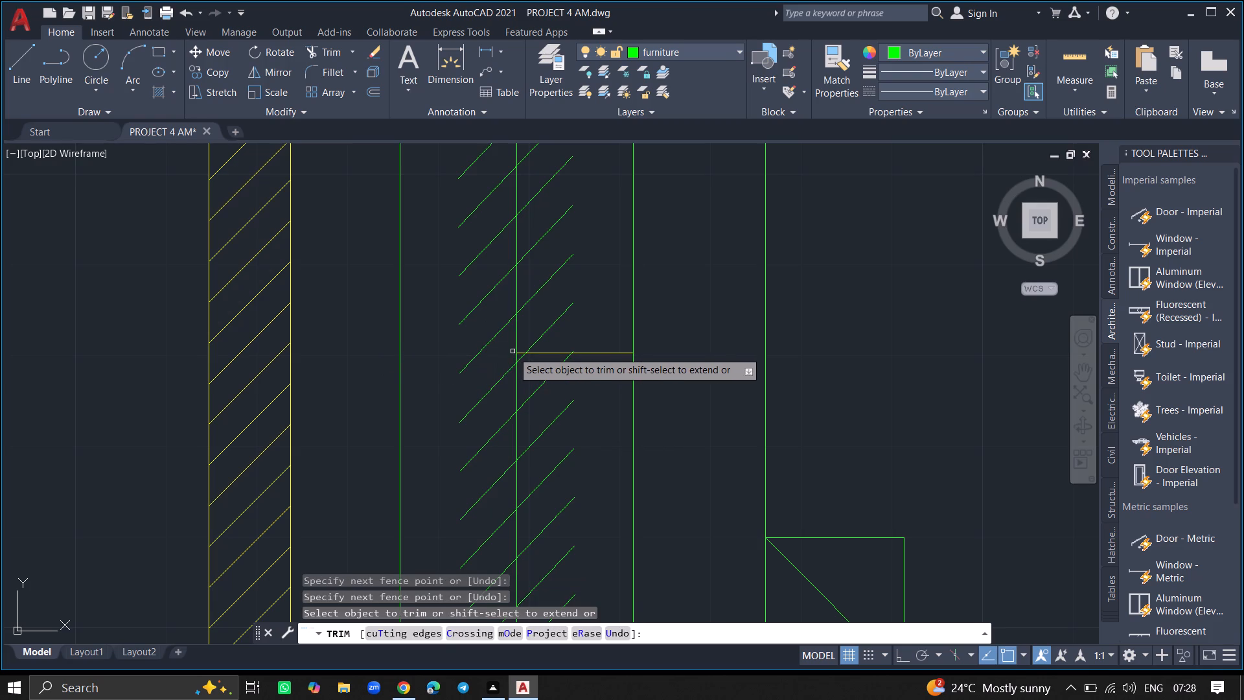
pyautogui.click(521, 355)
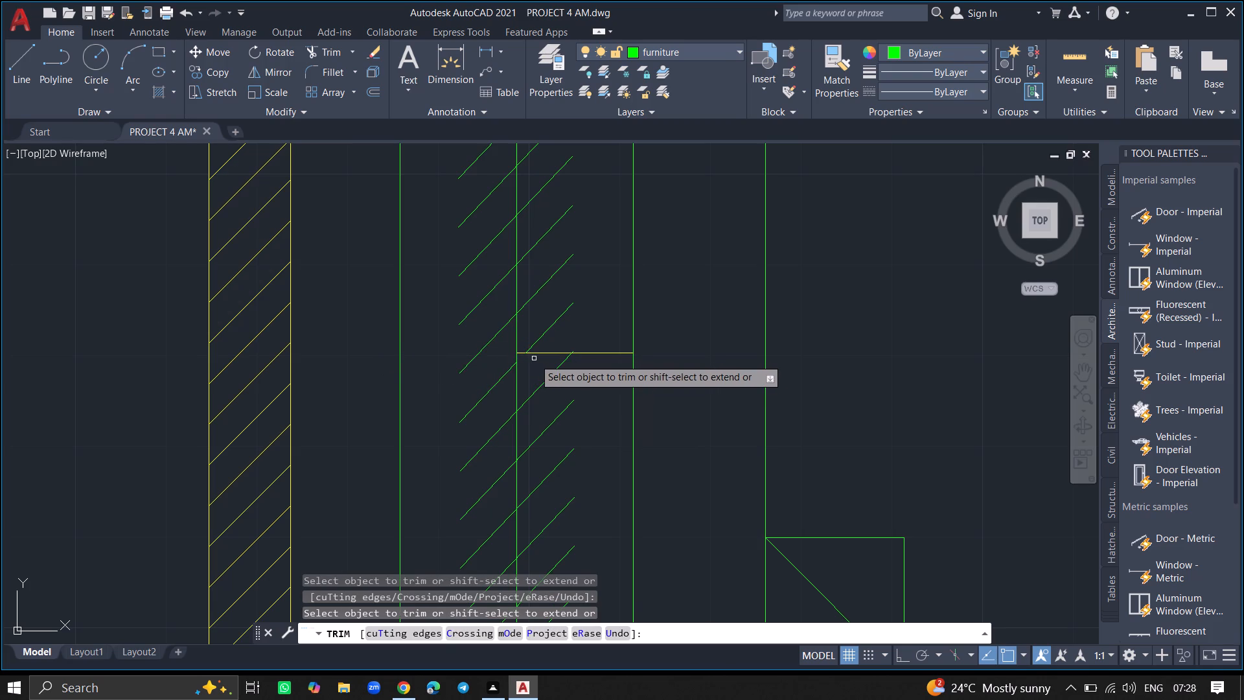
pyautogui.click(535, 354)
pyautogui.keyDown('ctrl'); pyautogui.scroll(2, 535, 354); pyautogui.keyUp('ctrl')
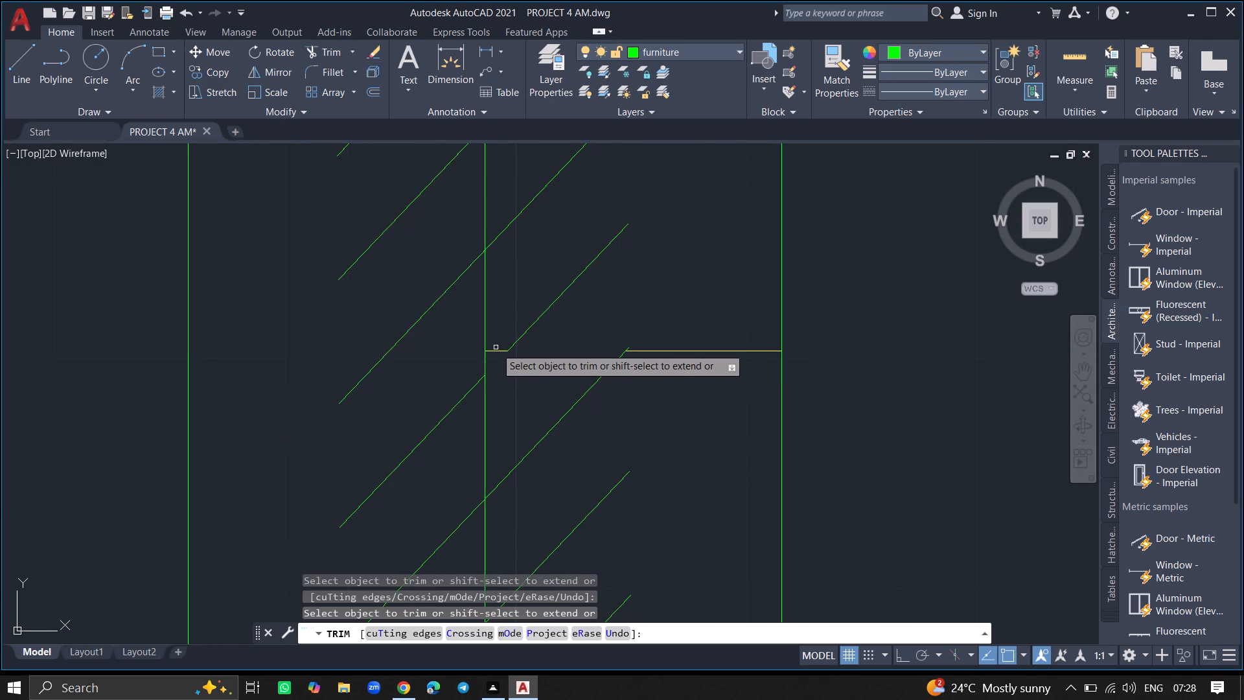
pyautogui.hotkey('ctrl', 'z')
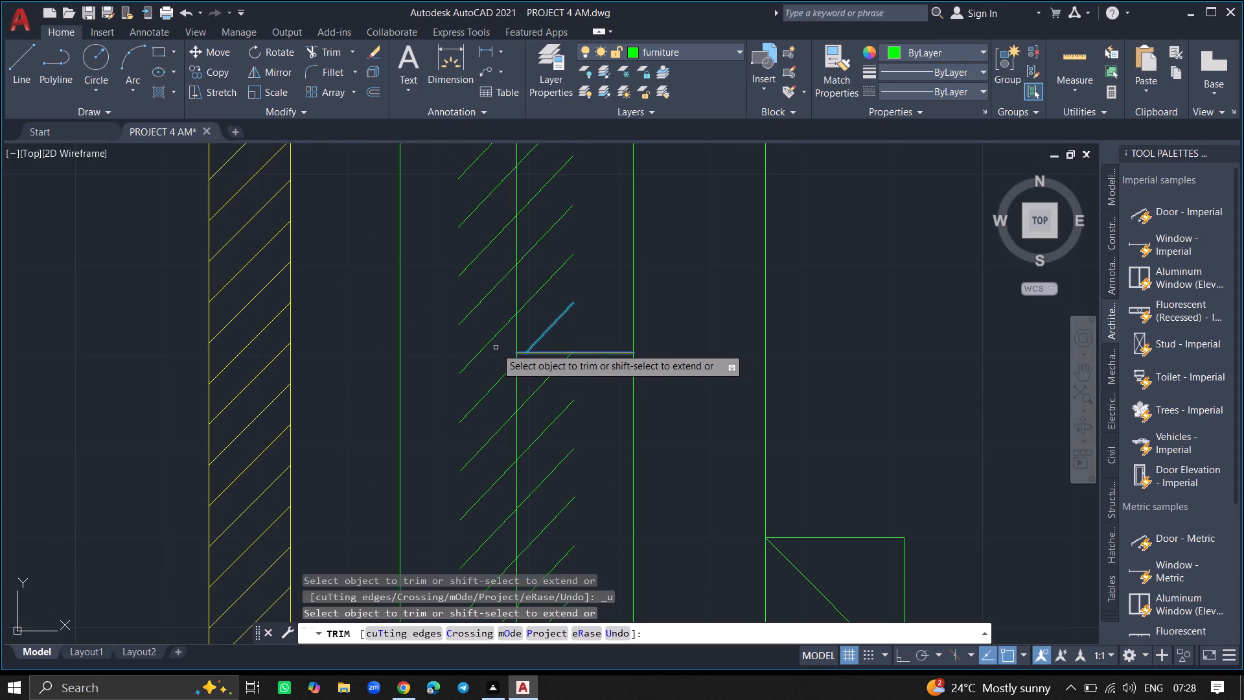
# Trim the remaining offset line segments between the wardrobe's centre line and its bed-side edge.
pyautogui.keyDown('ctrl'); pyautogui.scroll(4, 585, 355); pyautogui.keyUp('ctrl')
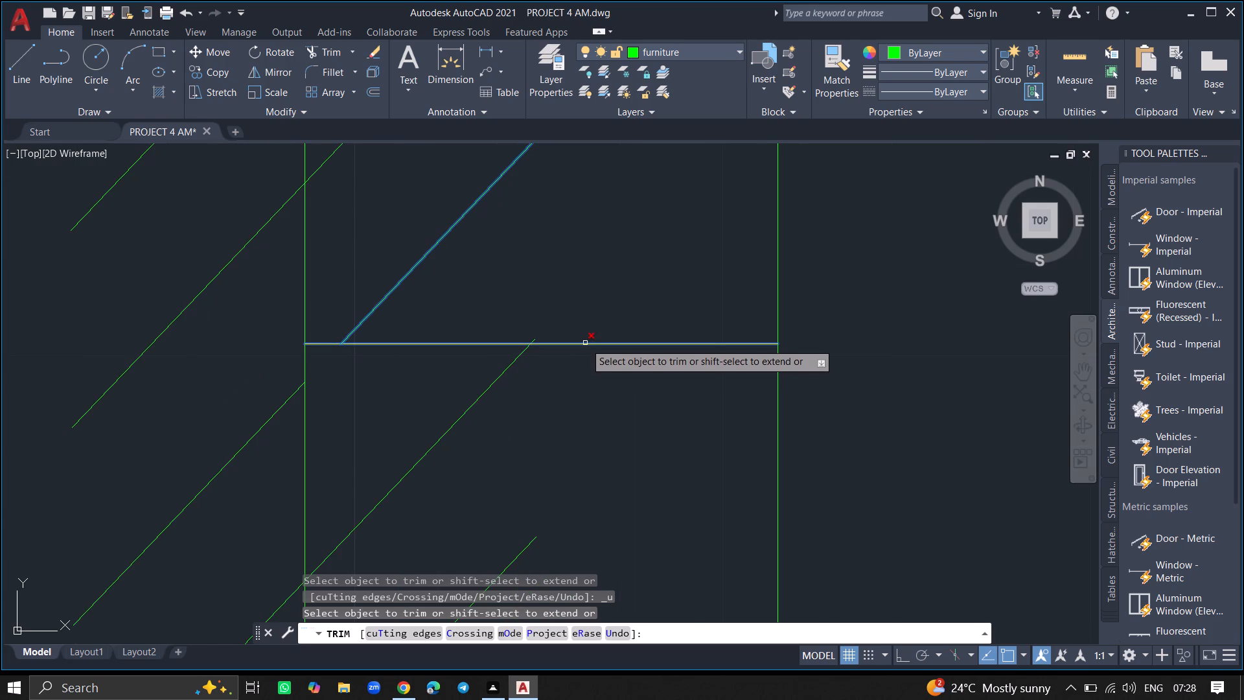
pyautogui.click(585, 343)
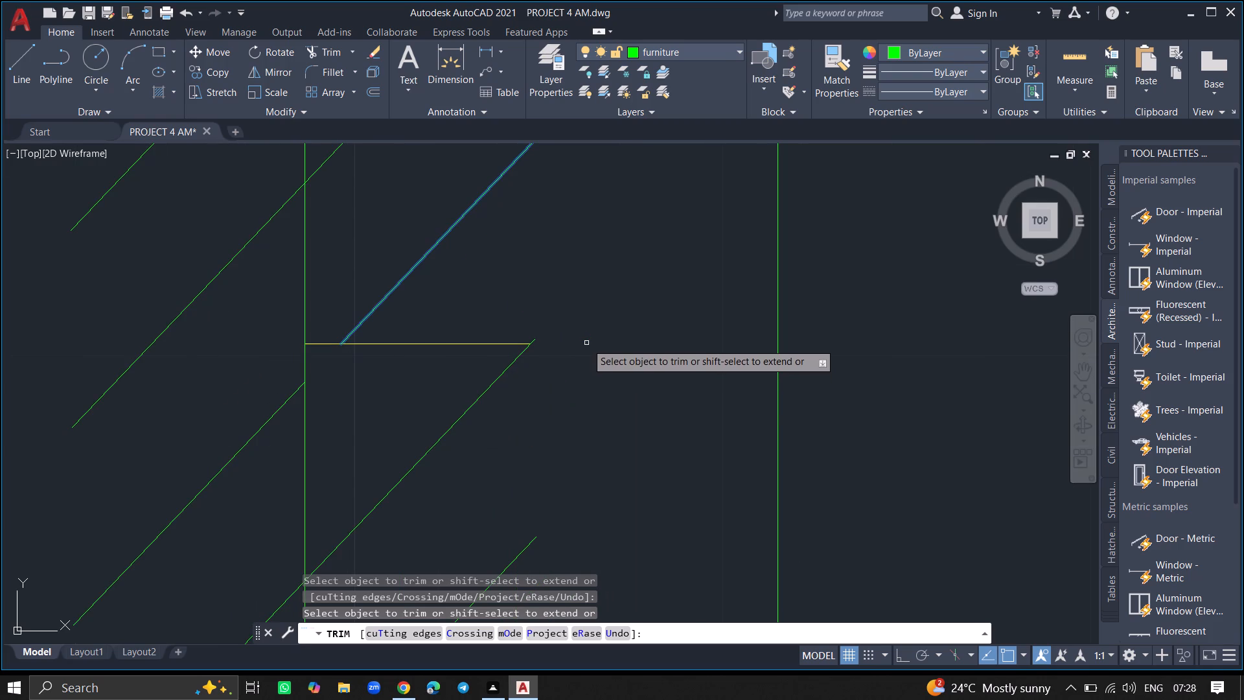
pyautogui.click(454, 342)
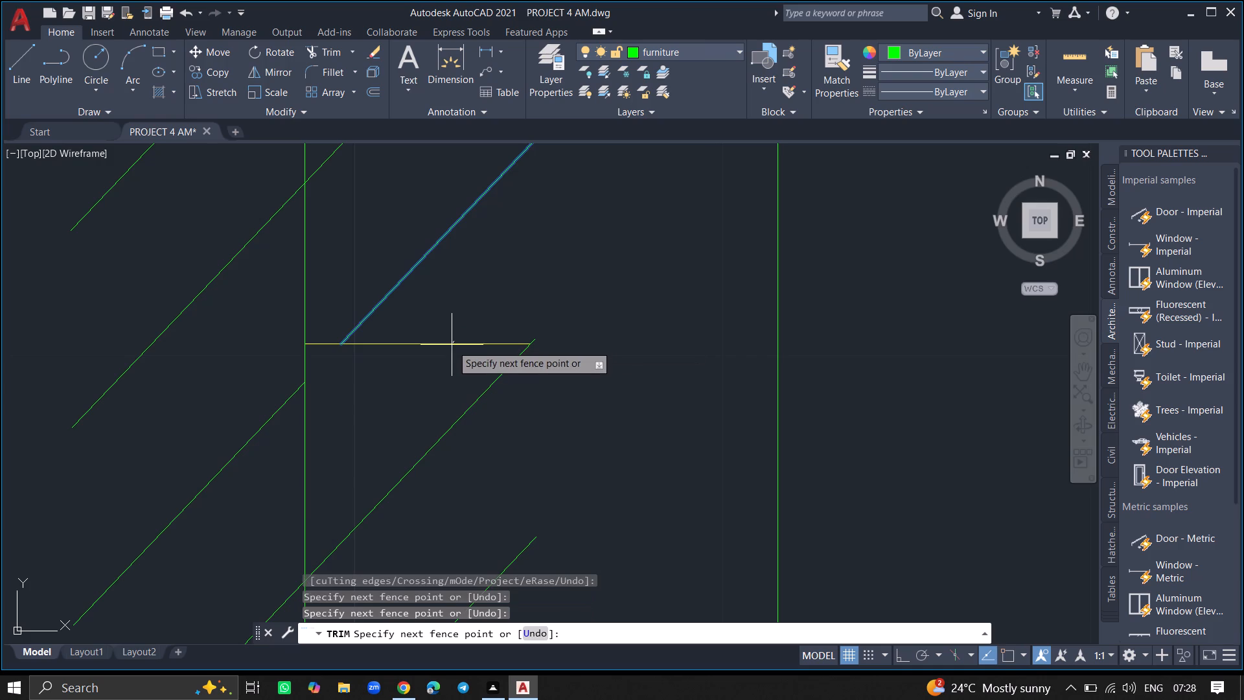
pyautogui.click(450, 347)
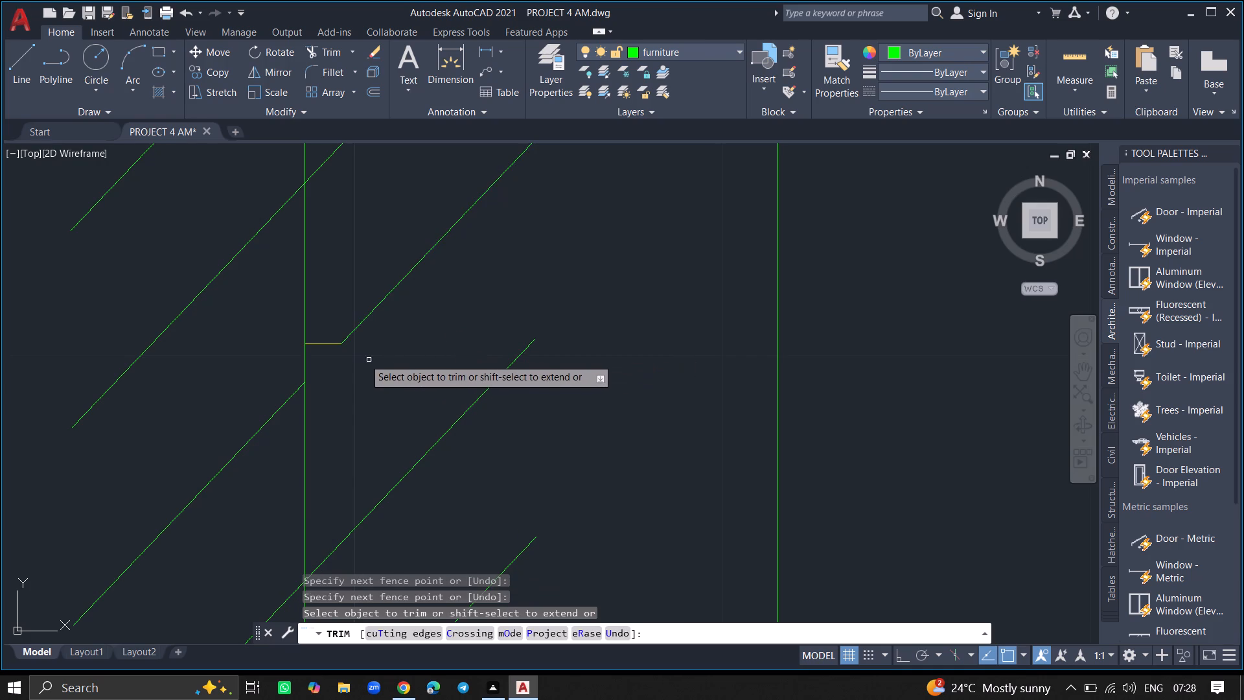
pyautogui.click(323, 344)
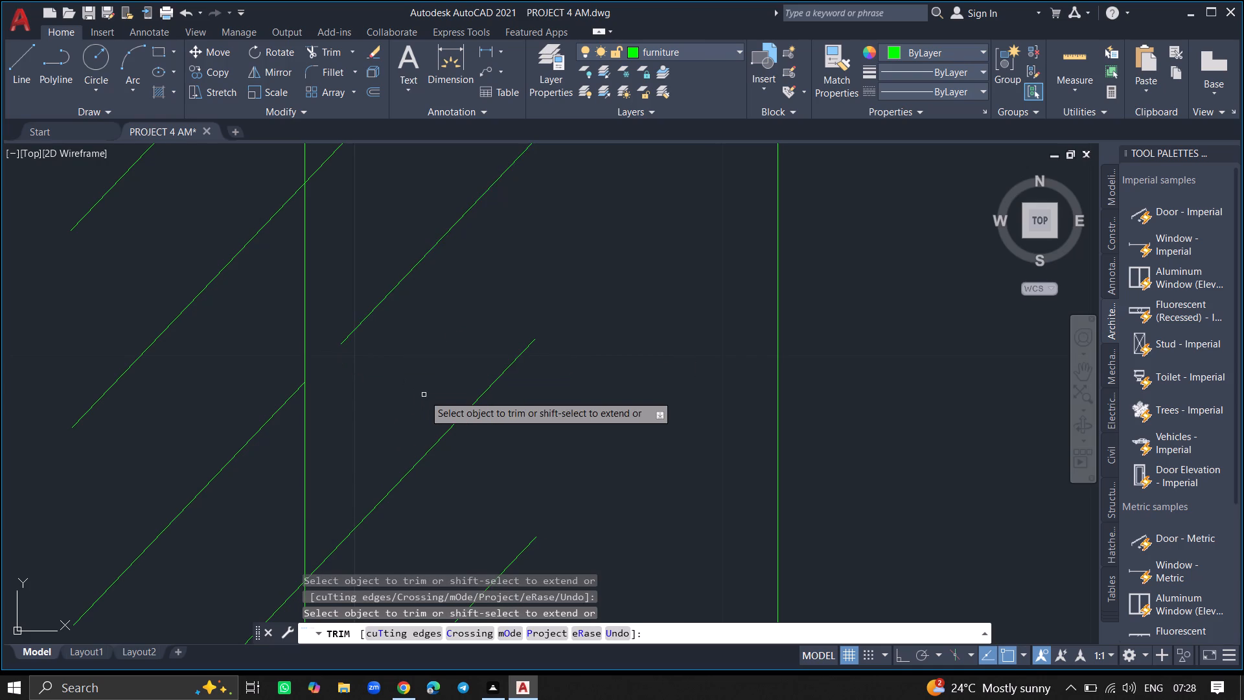
# Extend the cut-short diagonal line in the lower bedroom's wardrobe across the wardrobe's centre line.
pyautogui.press('Return')
pyautogui.write('EX')
pyautogui.press('Return')
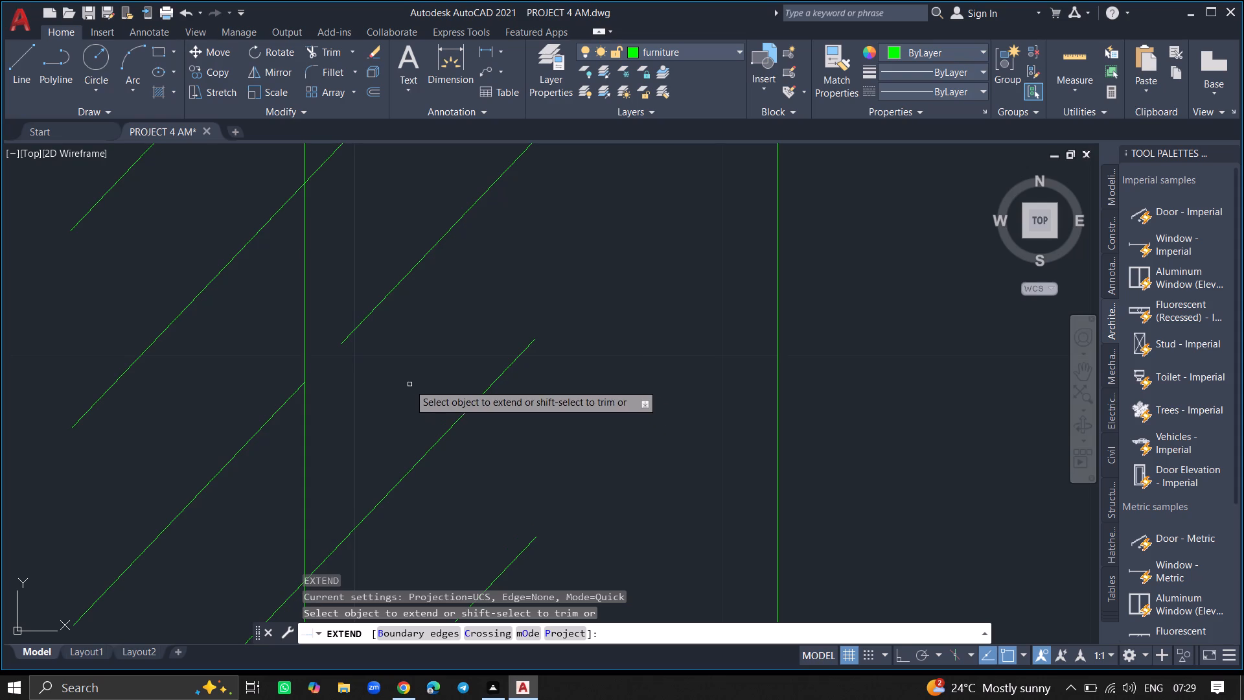
pyautogui.click(351, 336)
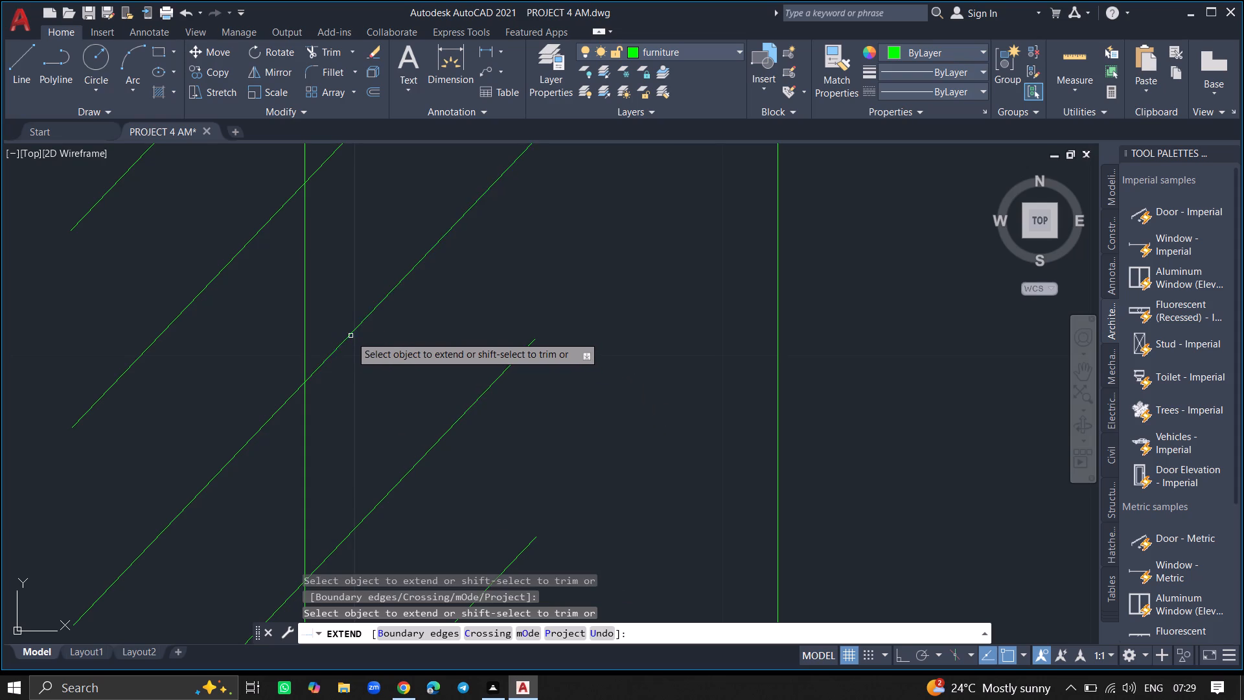
pyautogui.press('Return')
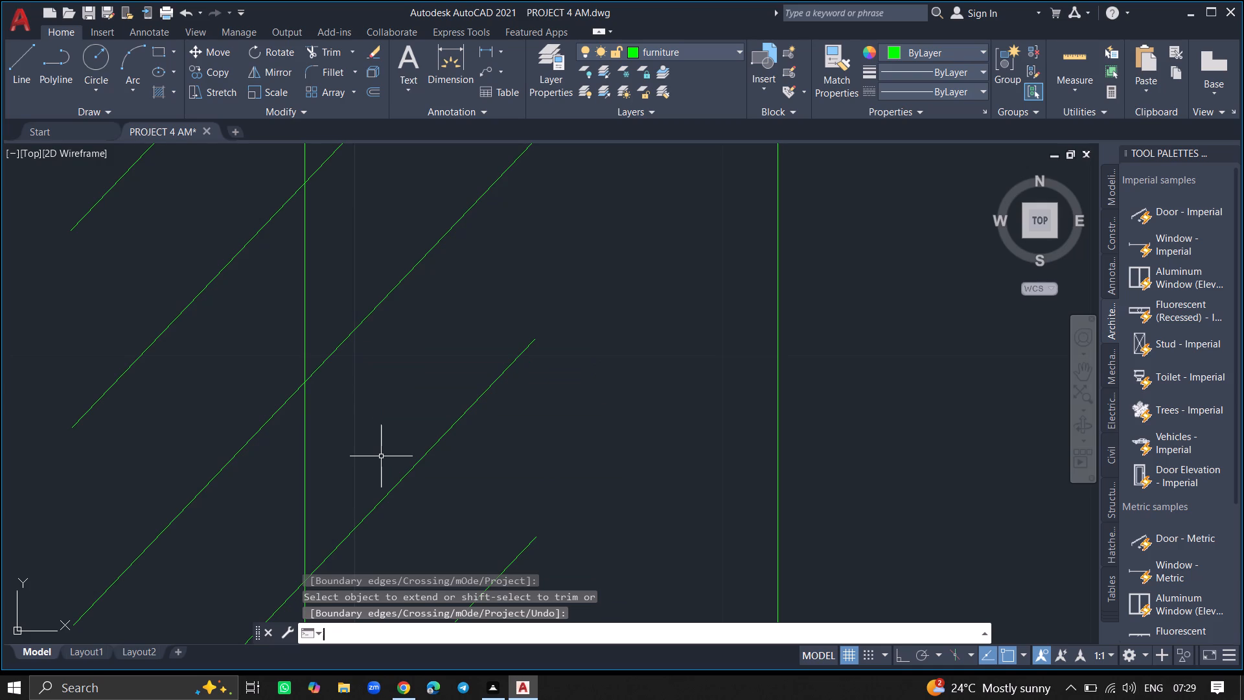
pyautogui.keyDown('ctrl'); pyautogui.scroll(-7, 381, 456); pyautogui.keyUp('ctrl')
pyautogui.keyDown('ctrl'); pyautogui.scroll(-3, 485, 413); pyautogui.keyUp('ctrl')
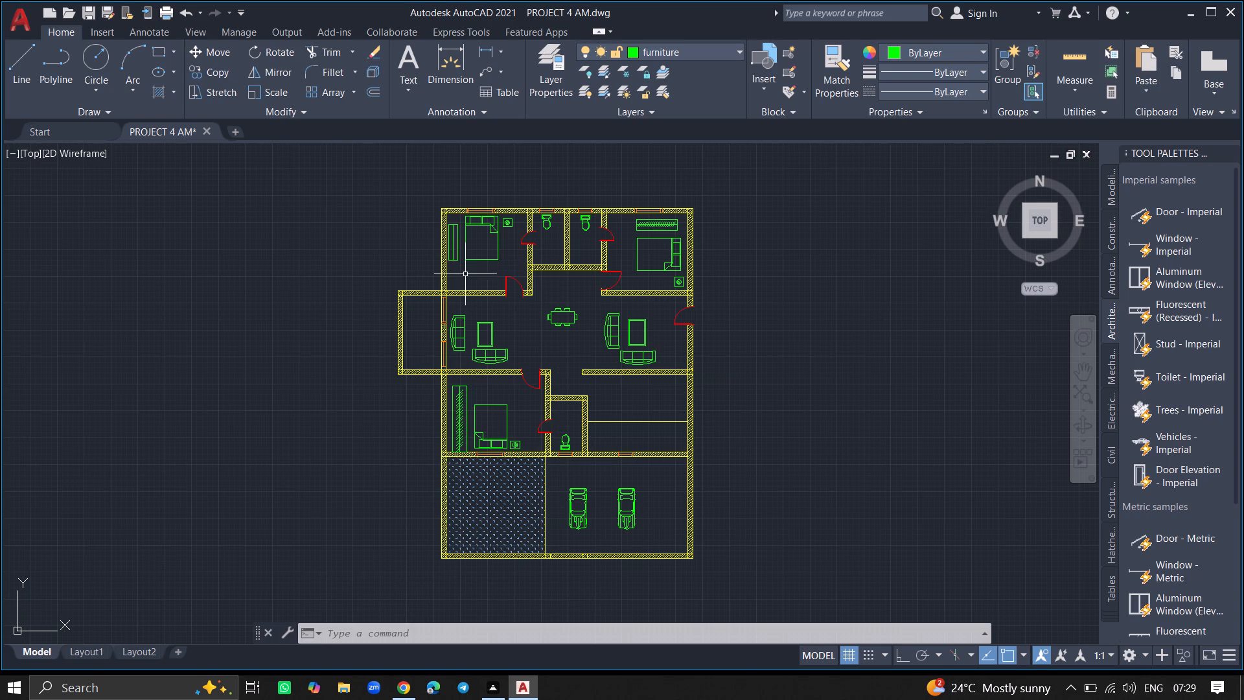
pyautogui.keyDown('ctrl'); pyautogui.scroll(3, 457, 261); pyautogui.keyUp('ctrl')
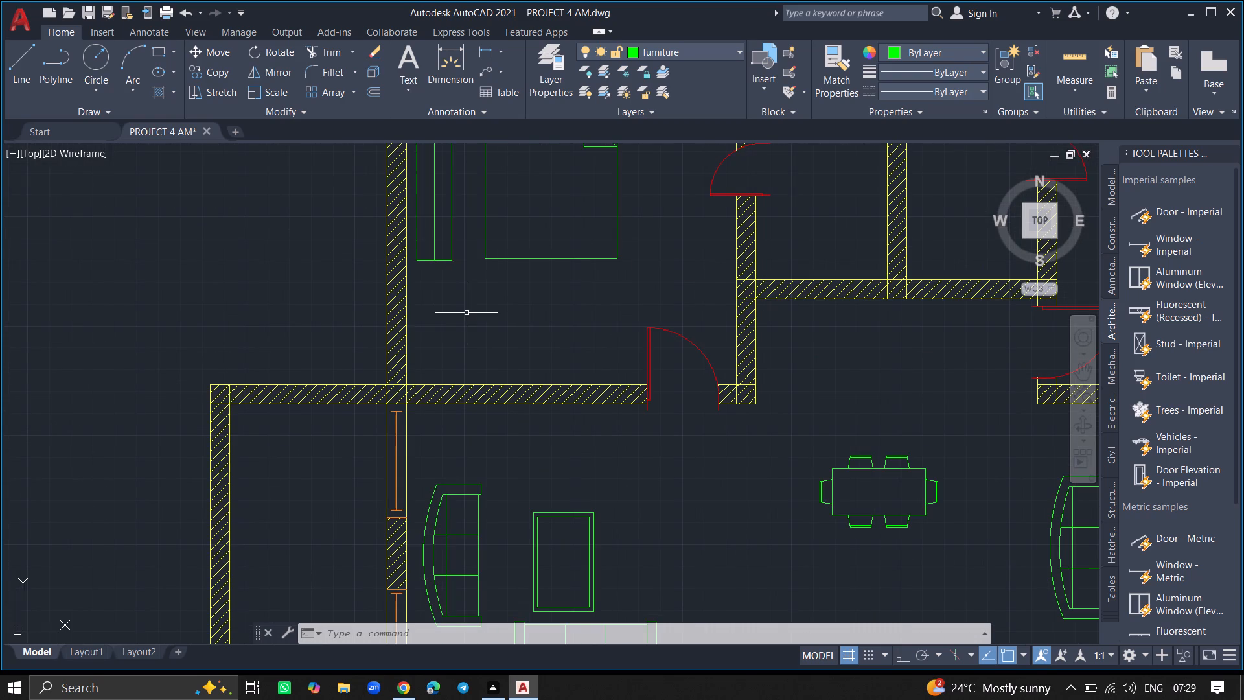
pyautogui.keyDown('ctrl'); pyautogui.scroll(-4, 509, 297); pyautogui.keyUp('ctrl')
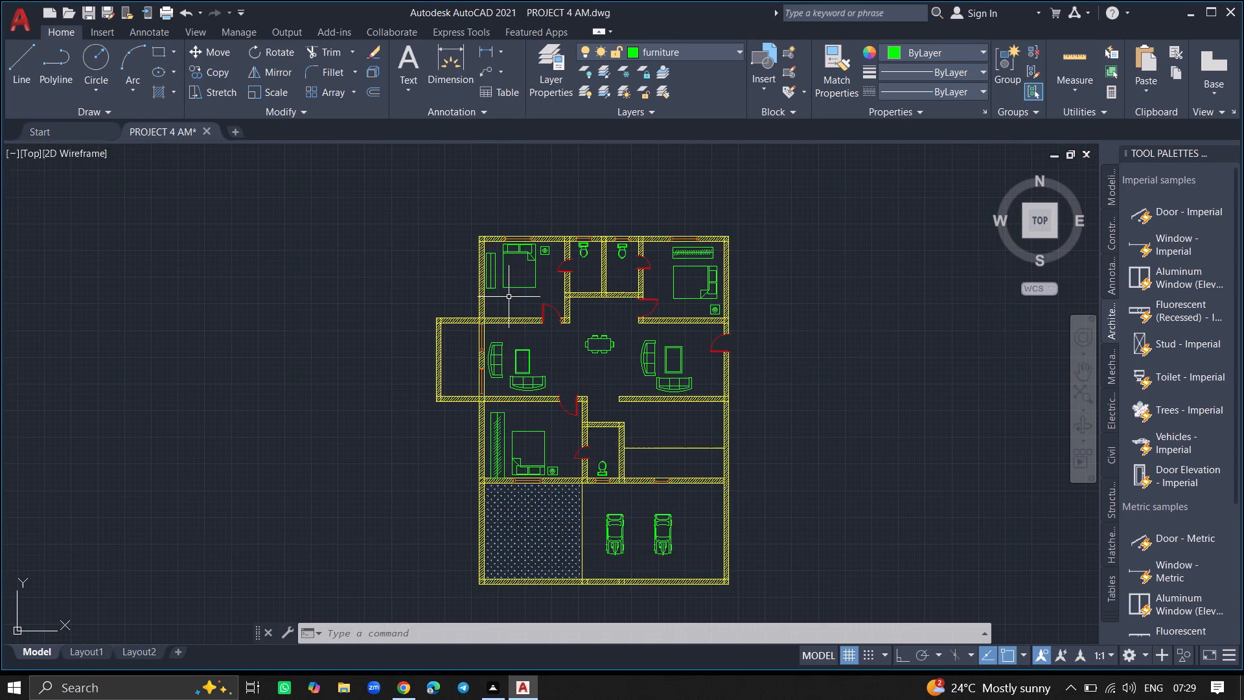
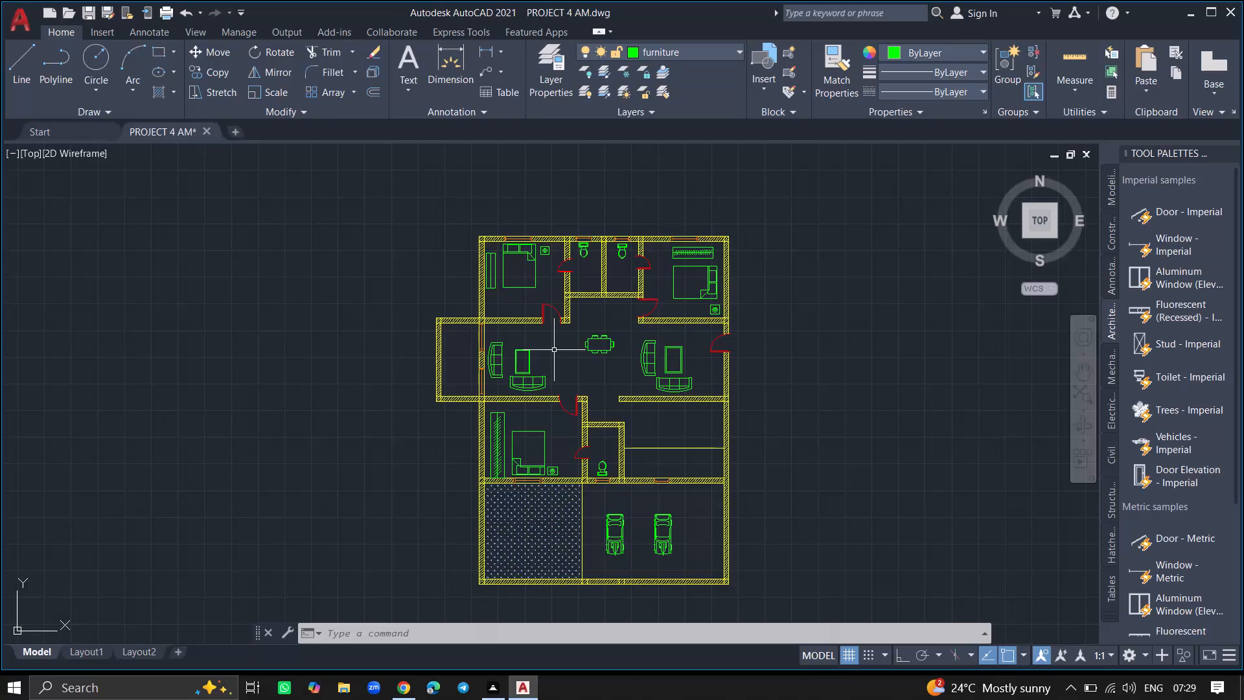
# Open the DesignCenter and browse the en-us DesignCenter samples to the blocks in Home - Space Planner.dwg.
pyautogui.hotkey('ctrl', '2')
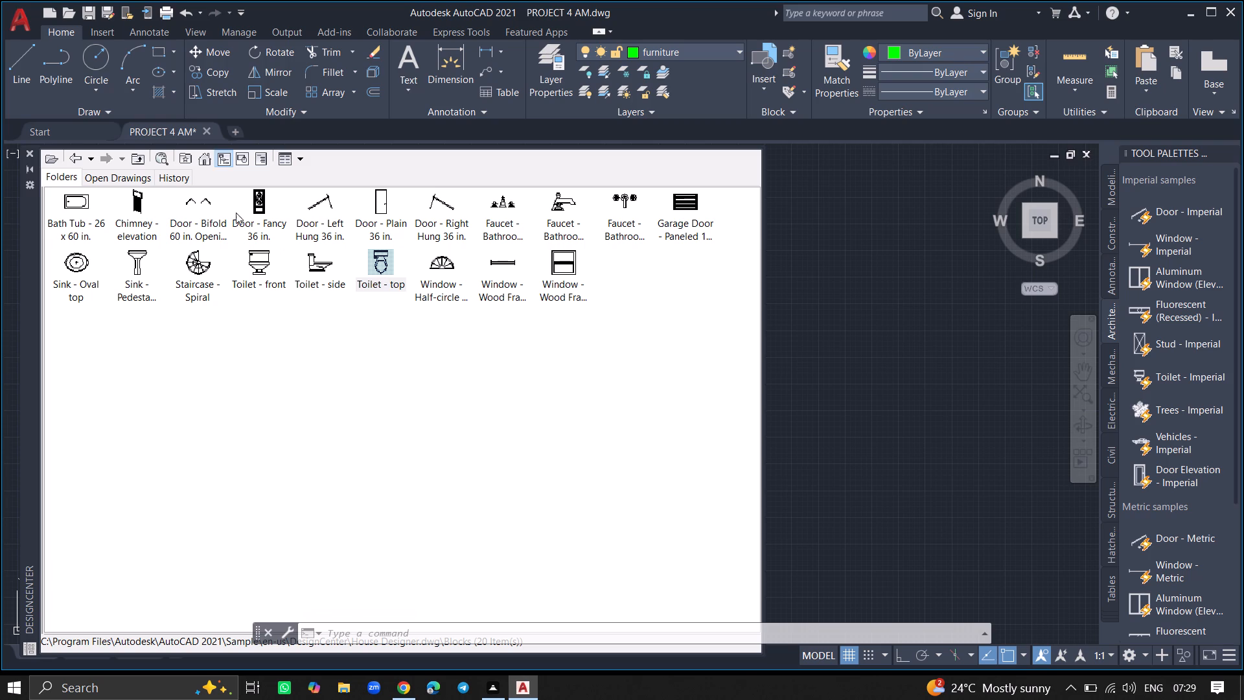
pyautogui.click(207, 167)
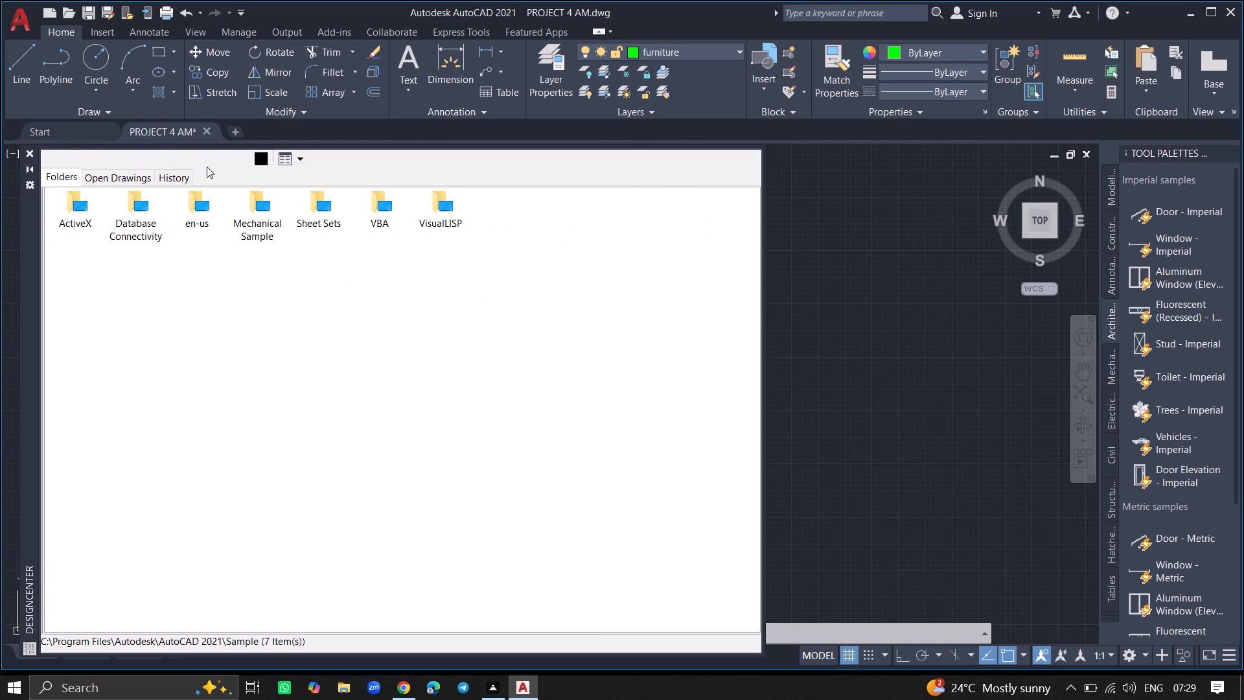
pyautogui.click(198, 212)
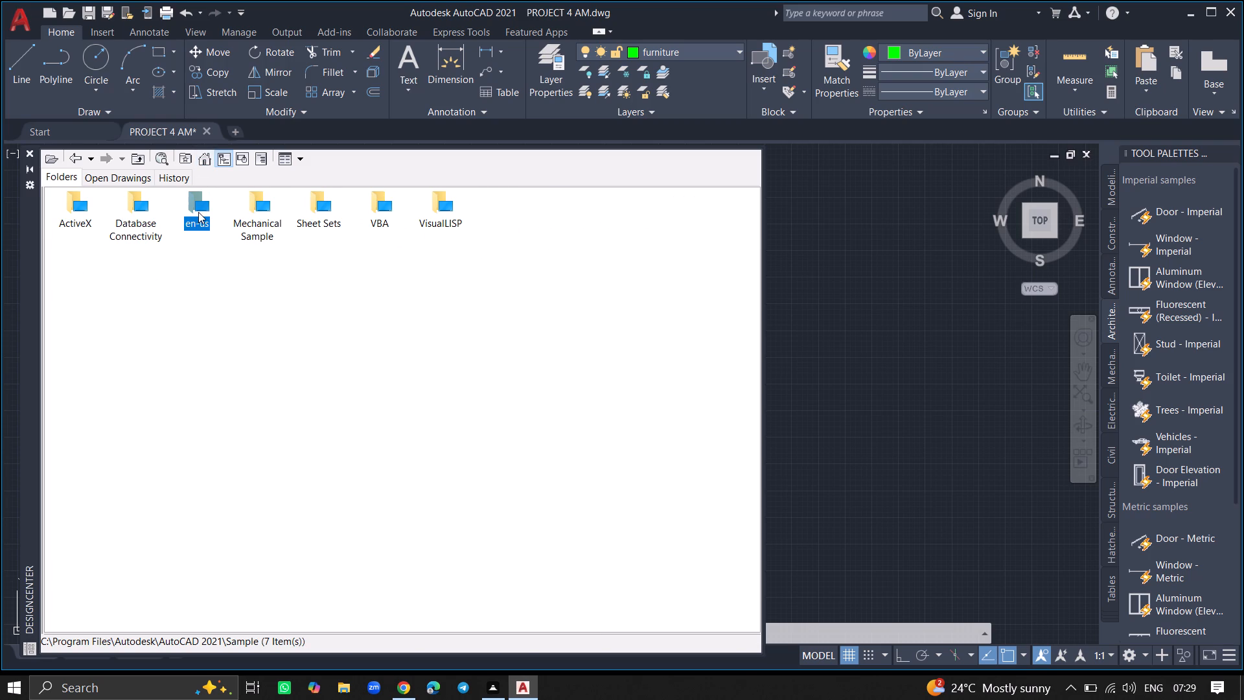
pyautogui.click(198, 212)
pyautogui.doubleClick(198, 212)
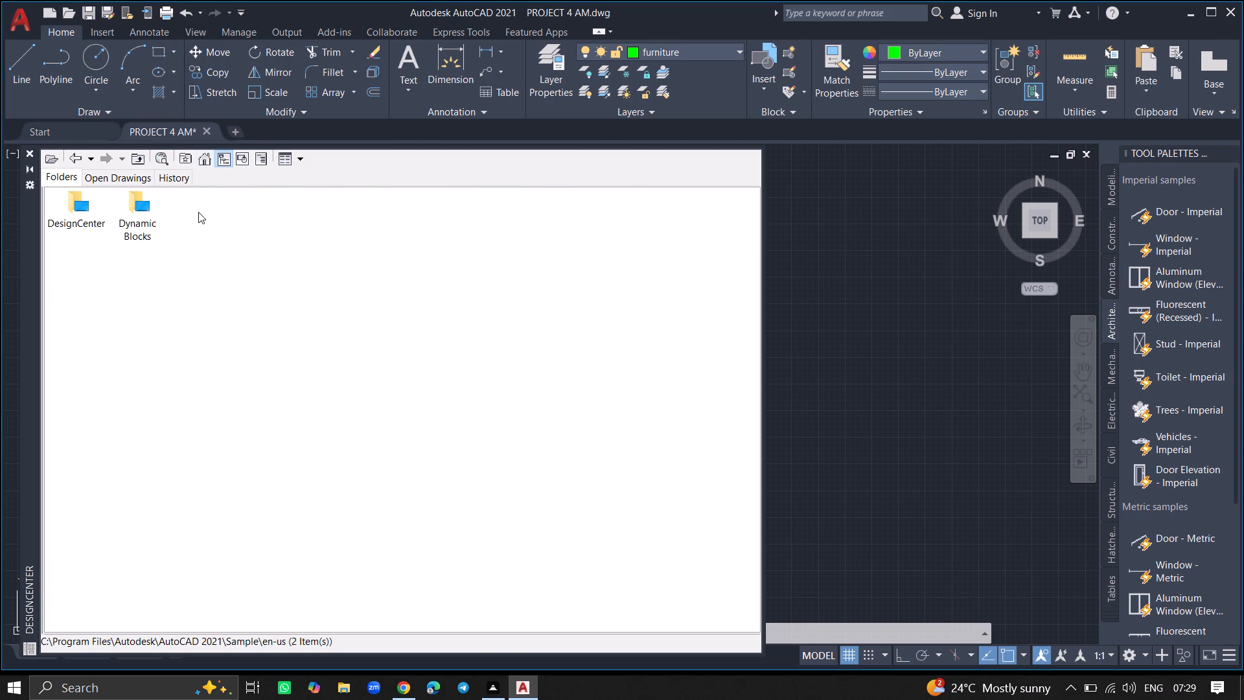
pyautogui.doubleClick(71, 217)
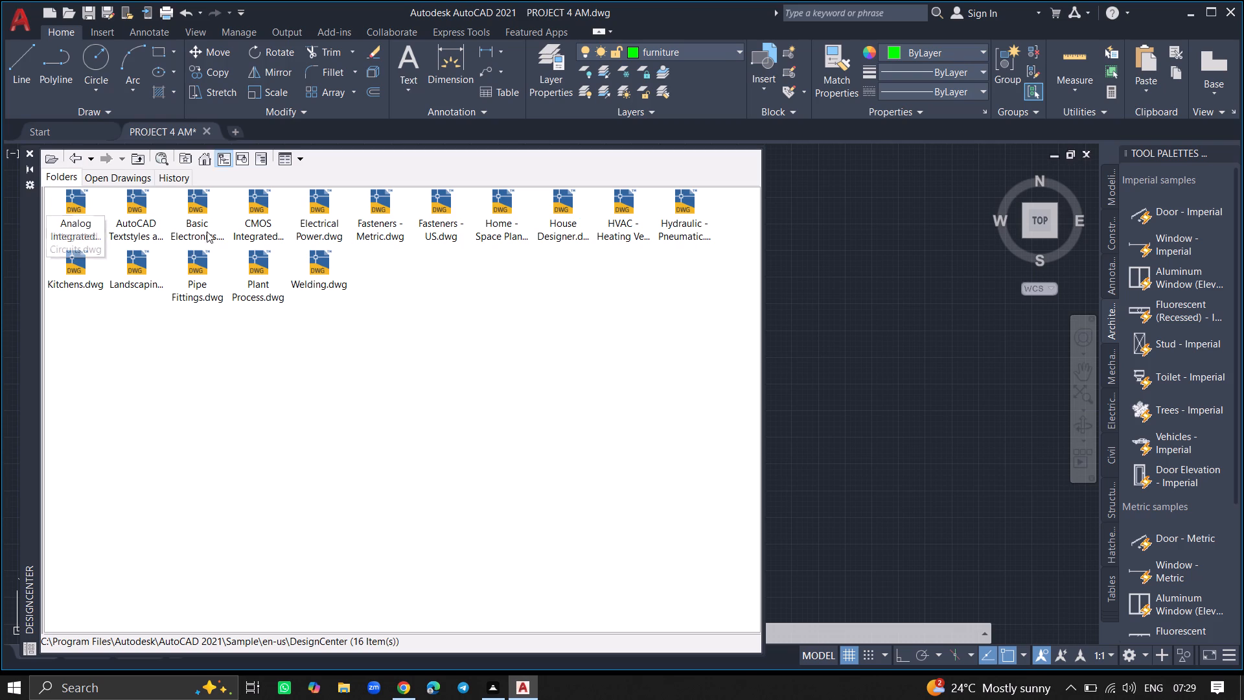
pyautogui.doubleClick(514, 229)
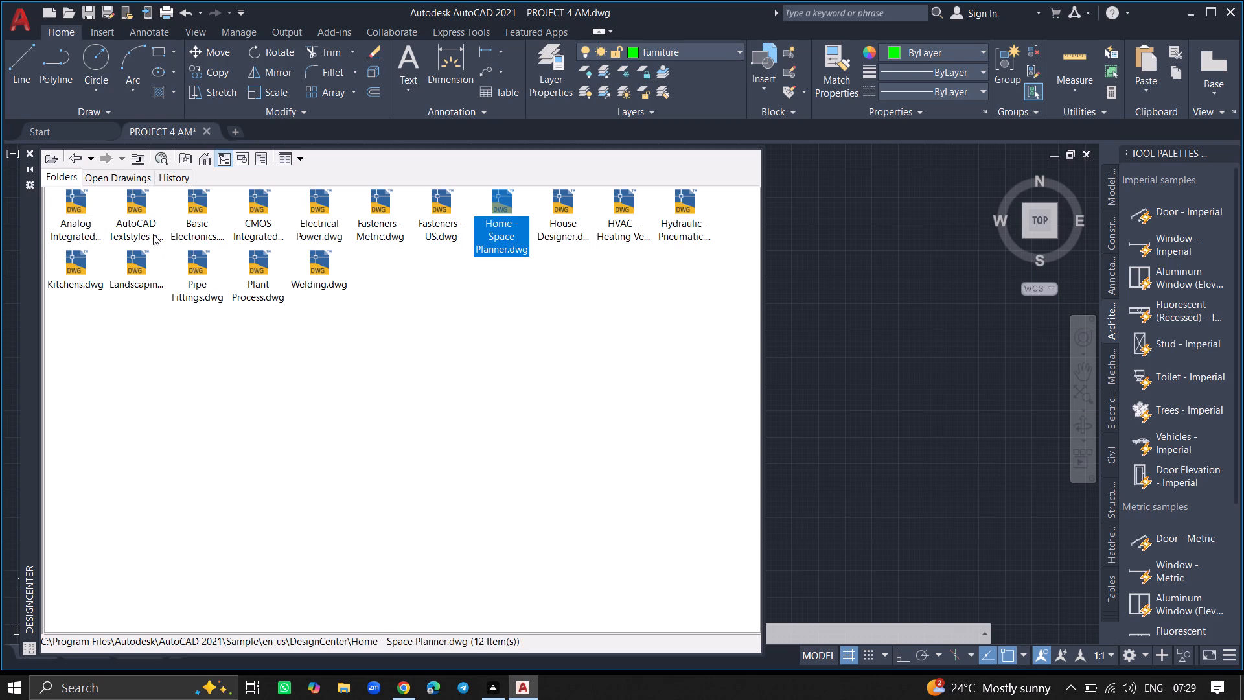
pyautogui.click(71, 205)
pyautogui.click(71, 205)
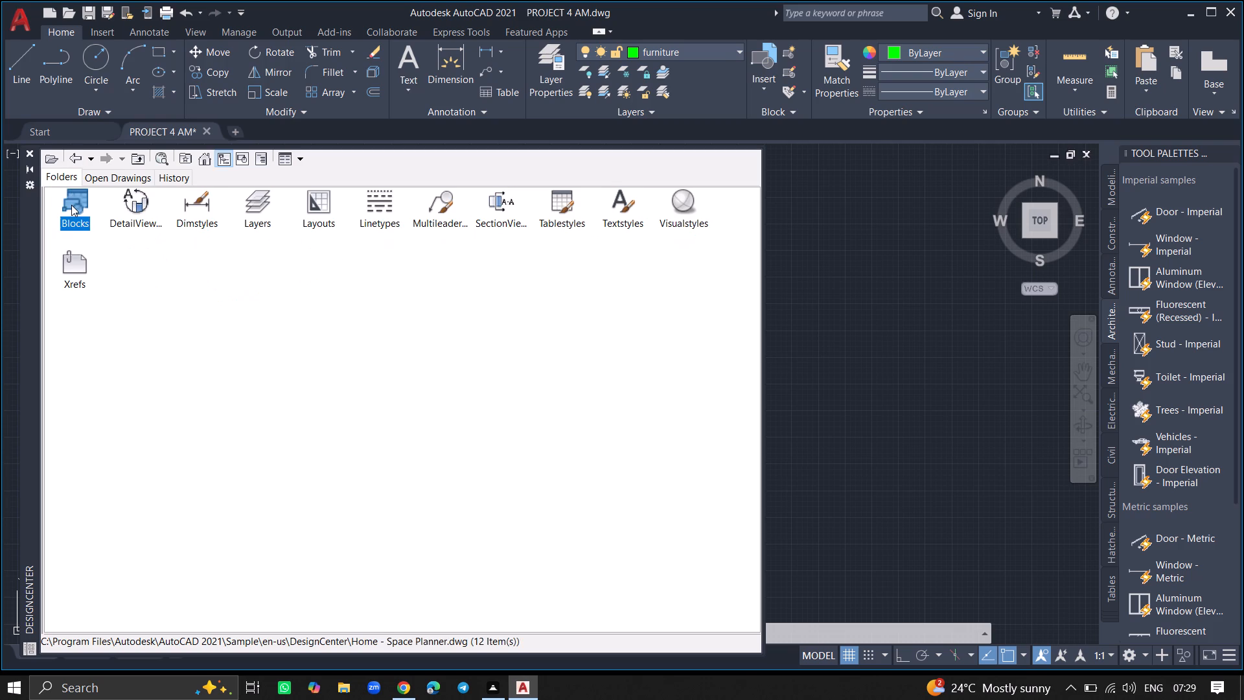
pyautogui.doubleClick(71, 205)
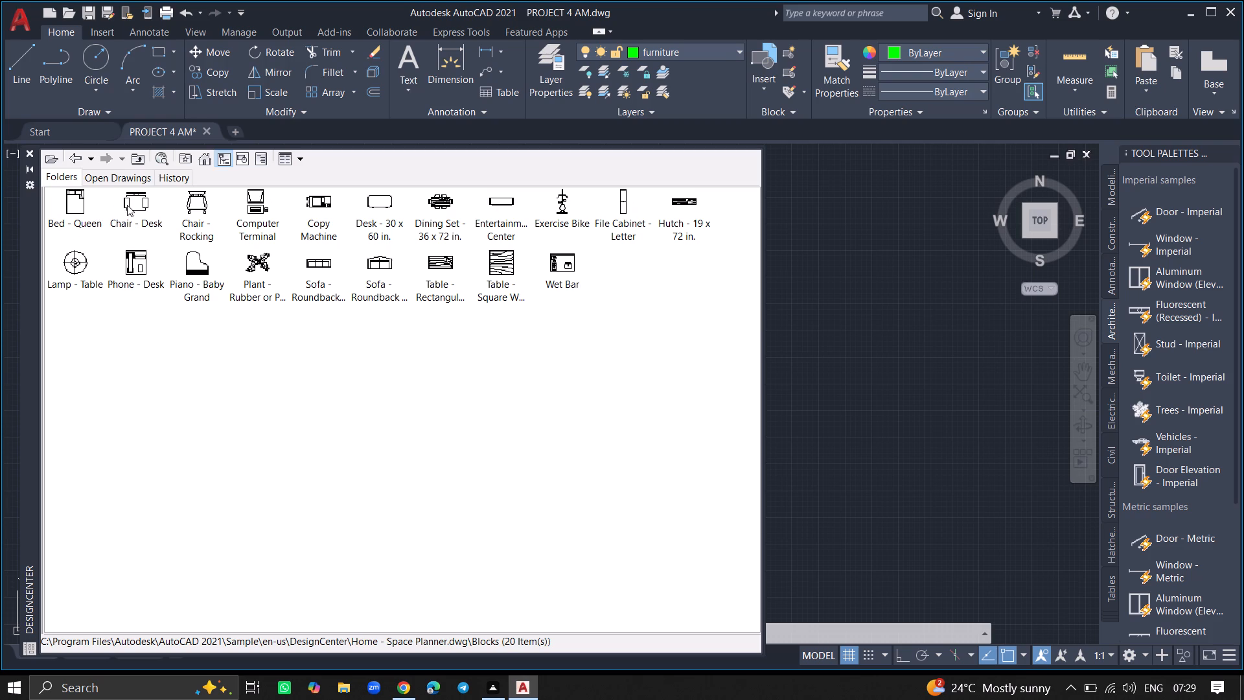
# Insert the Chair - Desk block at scale 1 and rotation 0 in the empty space west of the floor plan.
pyautogui.doubleClick(132, 205)
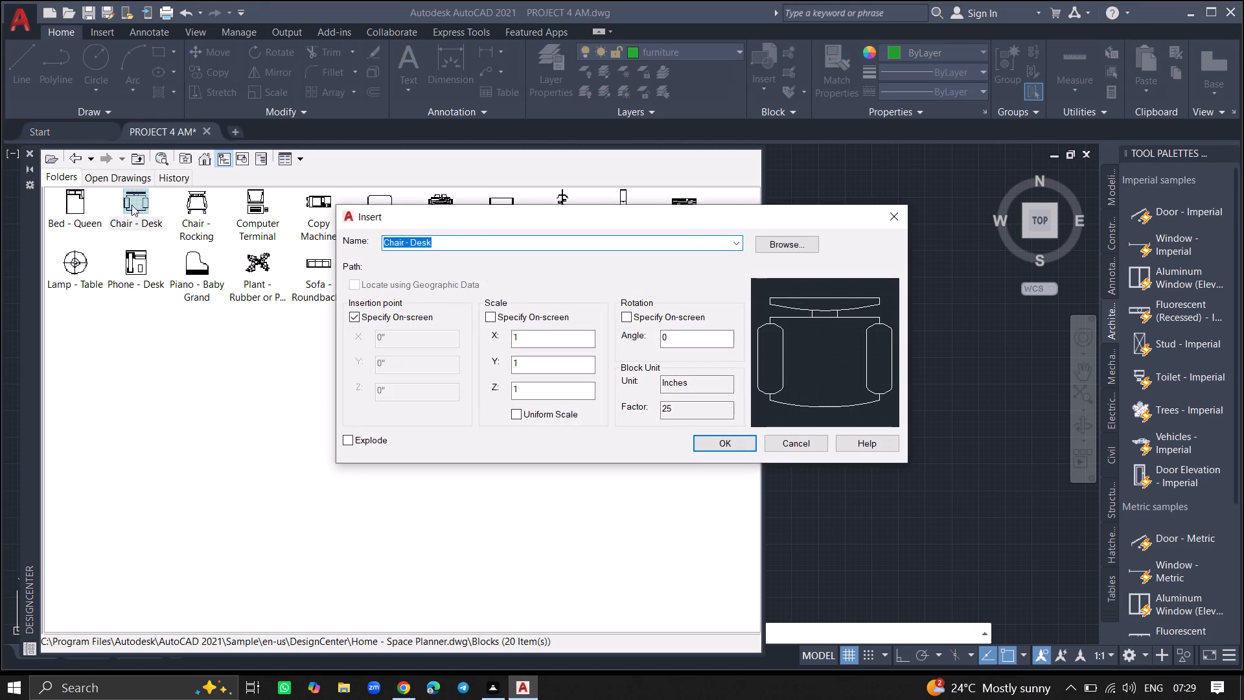
pyautogui.moveTo(132, 205); pyautogui.dragTo(330, 261)
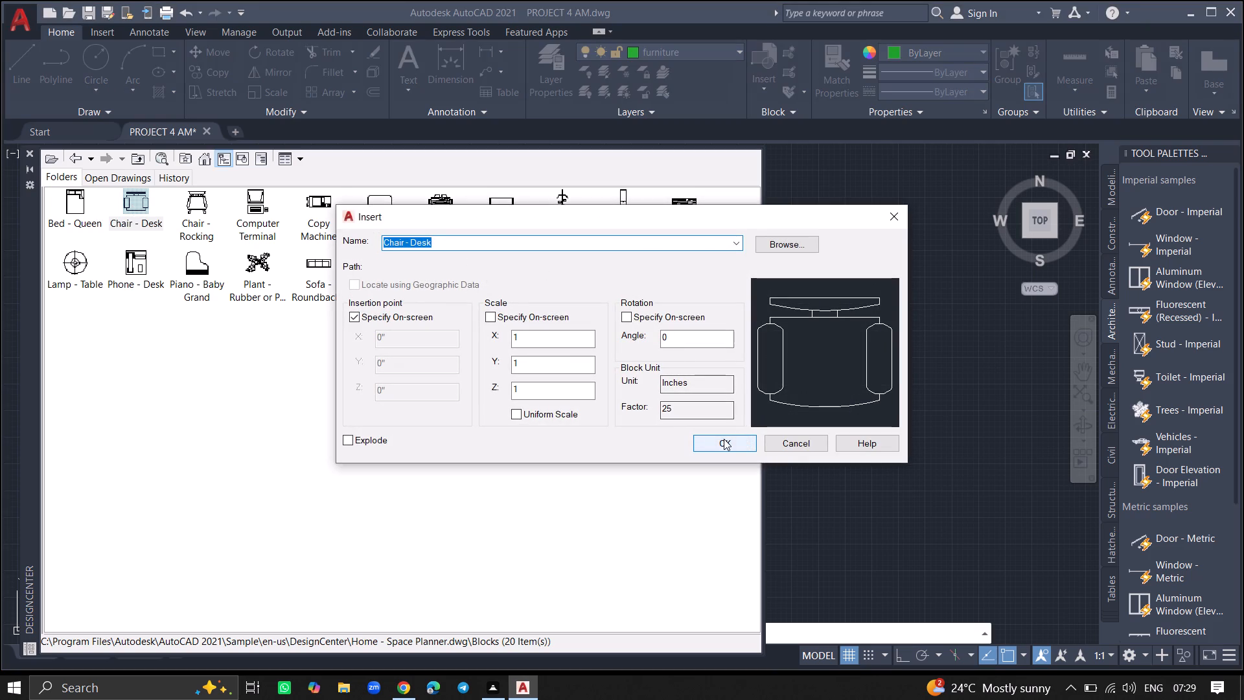
pyautogui.click(724, 439)
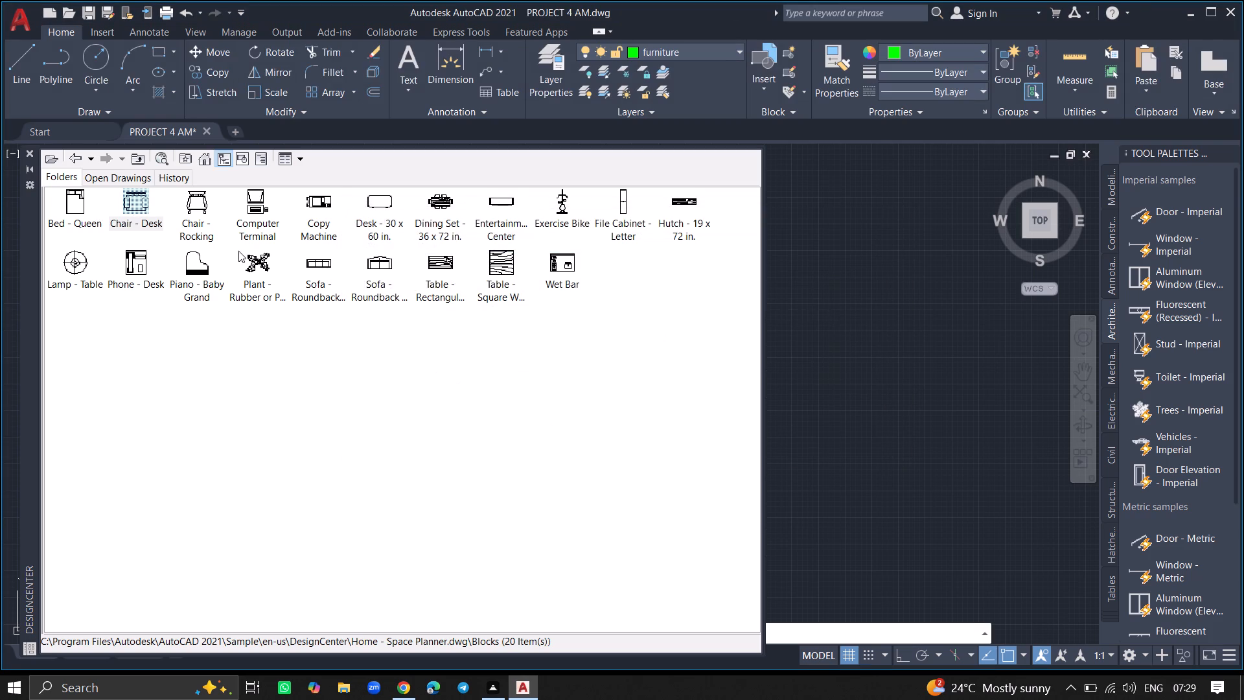
pyautogui.moveTo(139, 207); pyautogui.dragTo(825, 341)
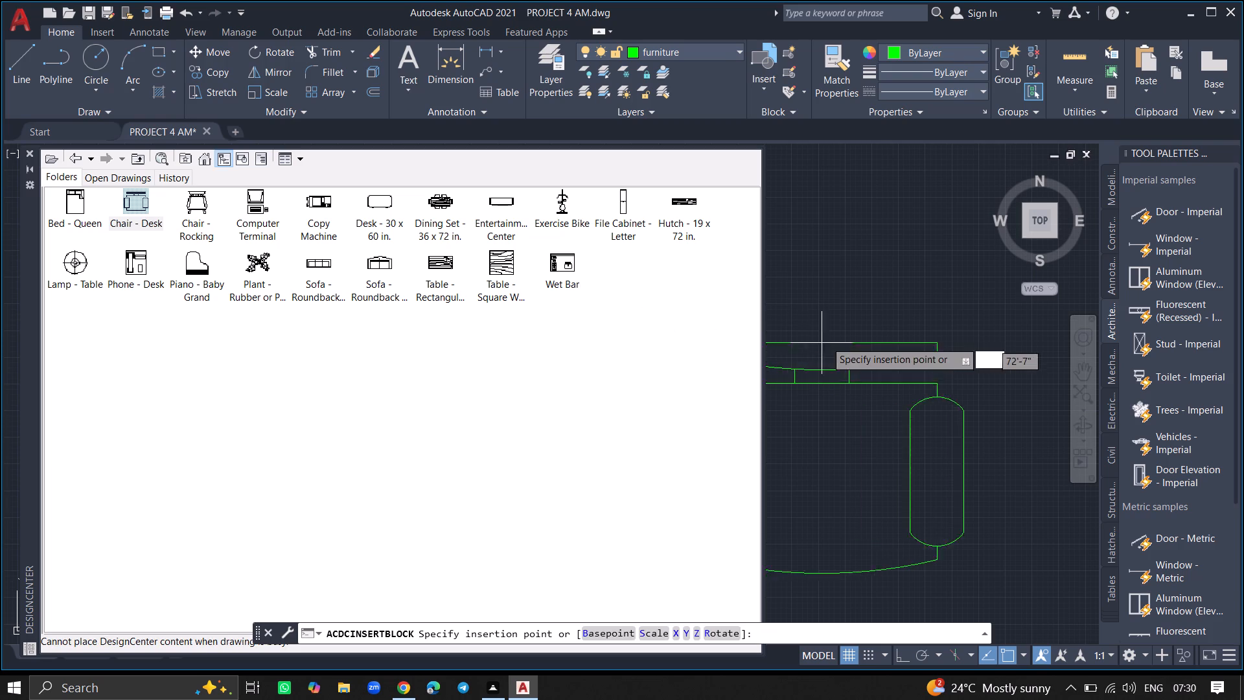
pyautogui.moveTo(825, 341); pyautogui.dragTo(854, 312)
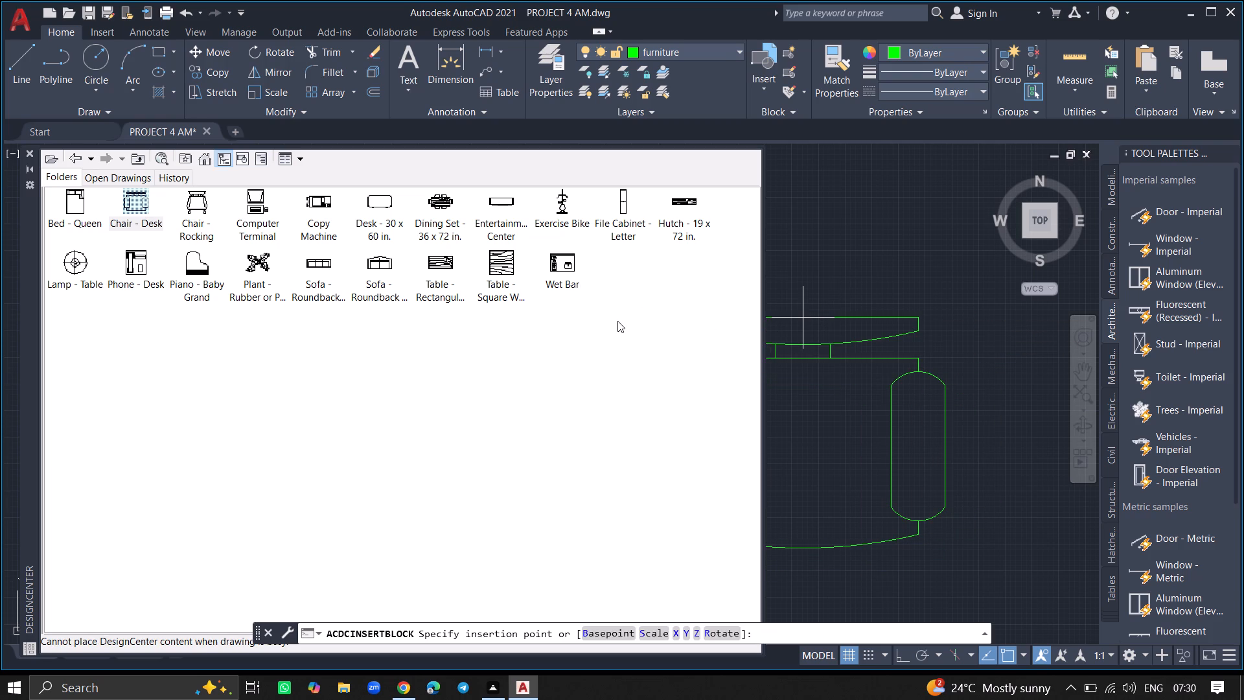
pyautogui.click(32, 152)
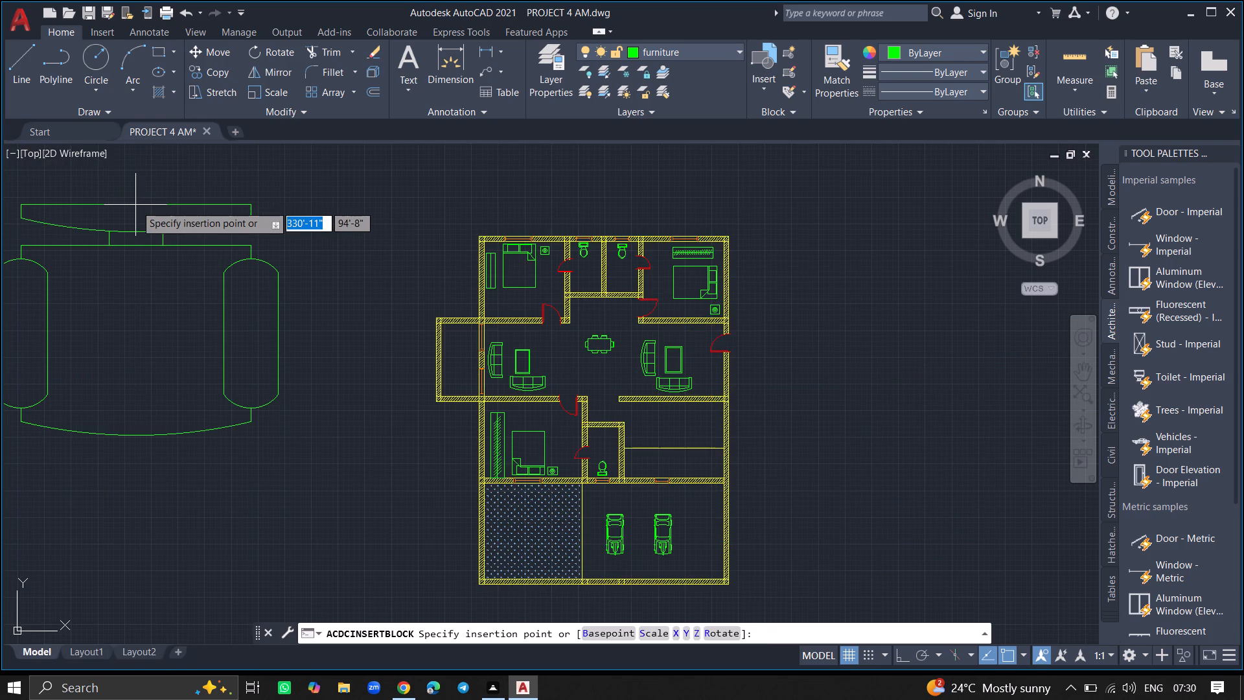
pyautogui.click(213, 259)
# Scale the desk chair down freehand from the middle of its backrest to a small fraction of its inserted size.
pyautogui.click(213, 259)
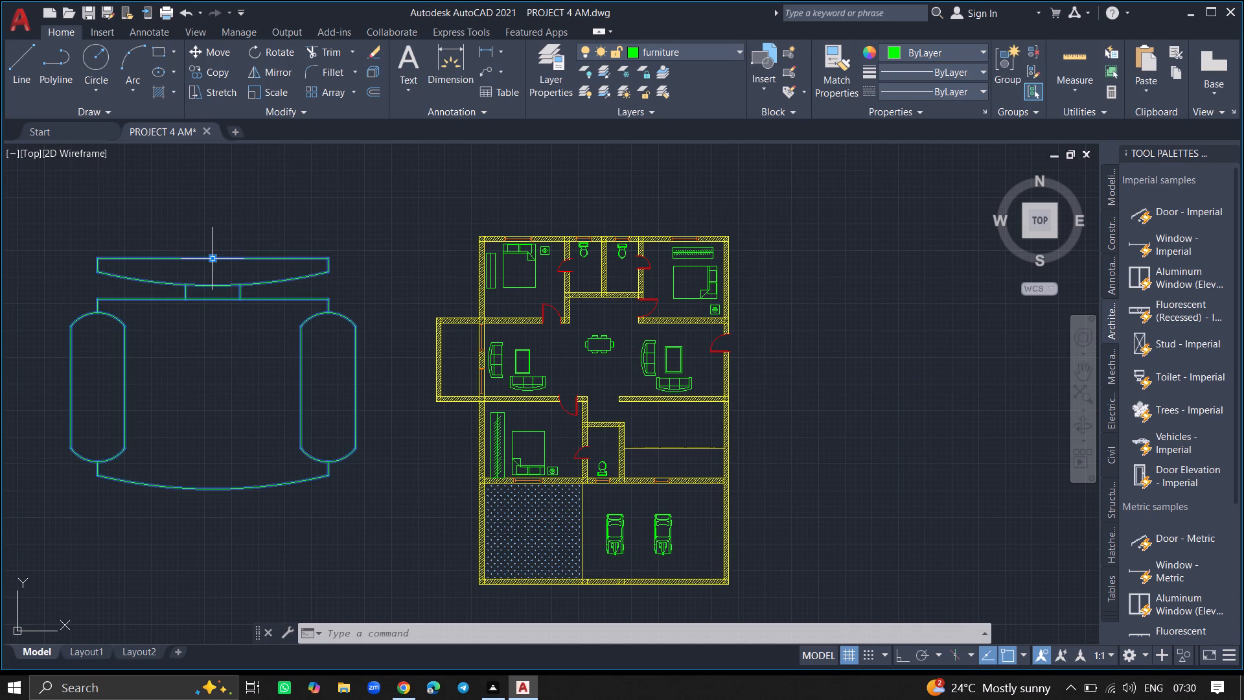
pyautogui.write('SC')
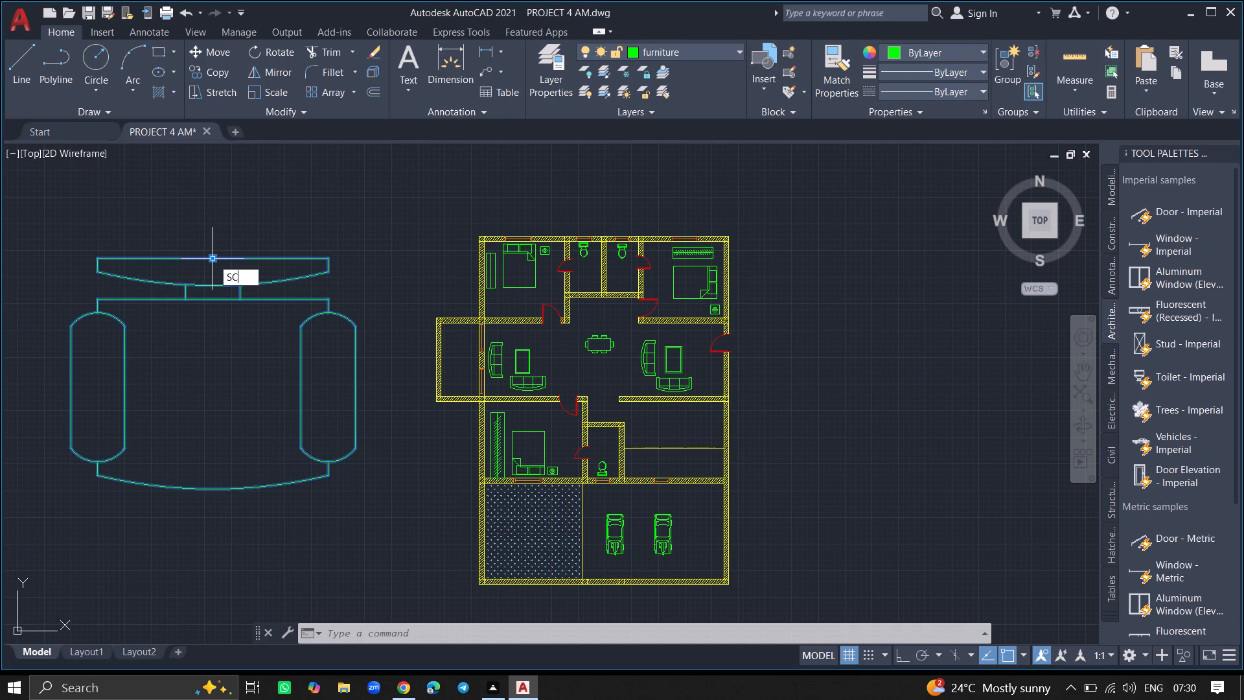
pyautogui.press('Return')
pyautogui.click(213, 259)
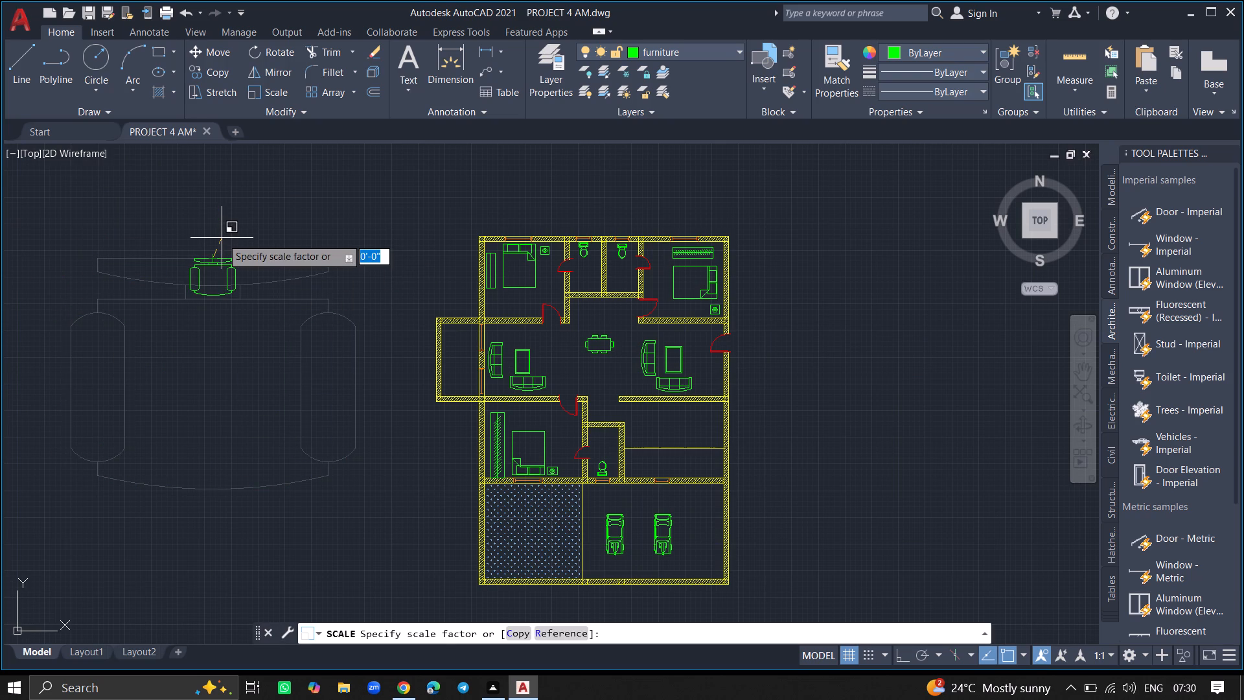
pyautogui.click(222, 238)
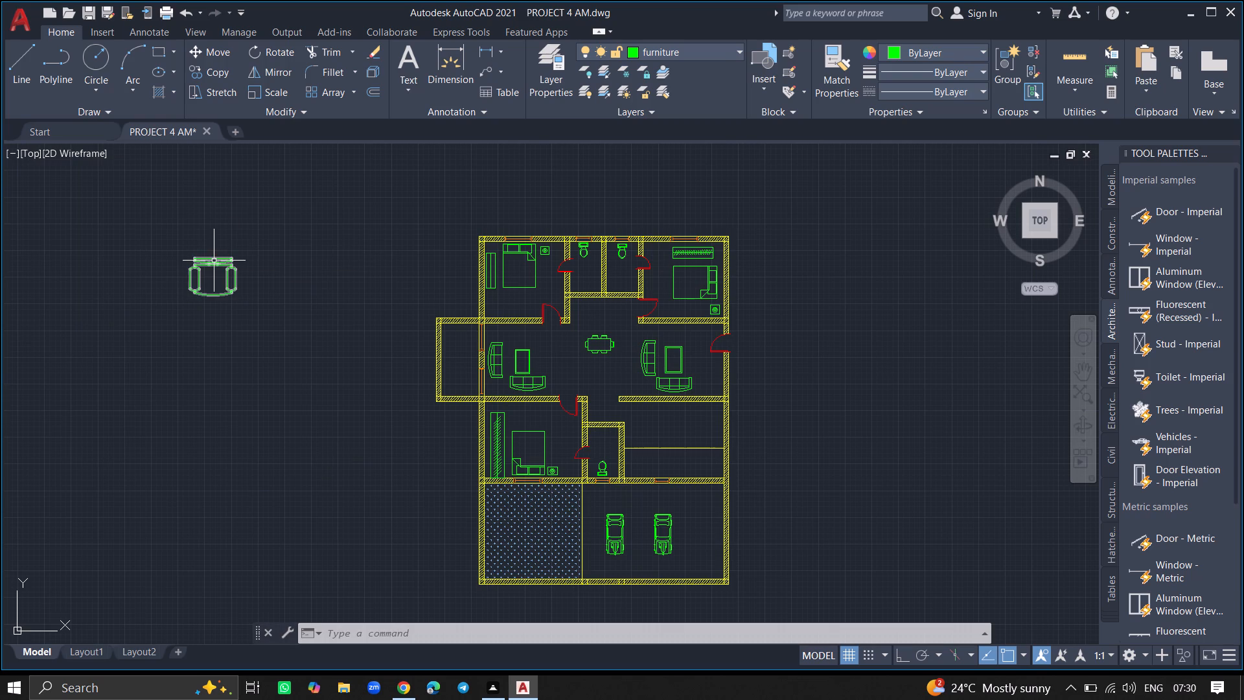
# Rotate the desk chair freehand about the middle of its backrest so that it sits diagonally, facing northwest.
pyautogui.click(214, 261)
pyautogui.write('RO')
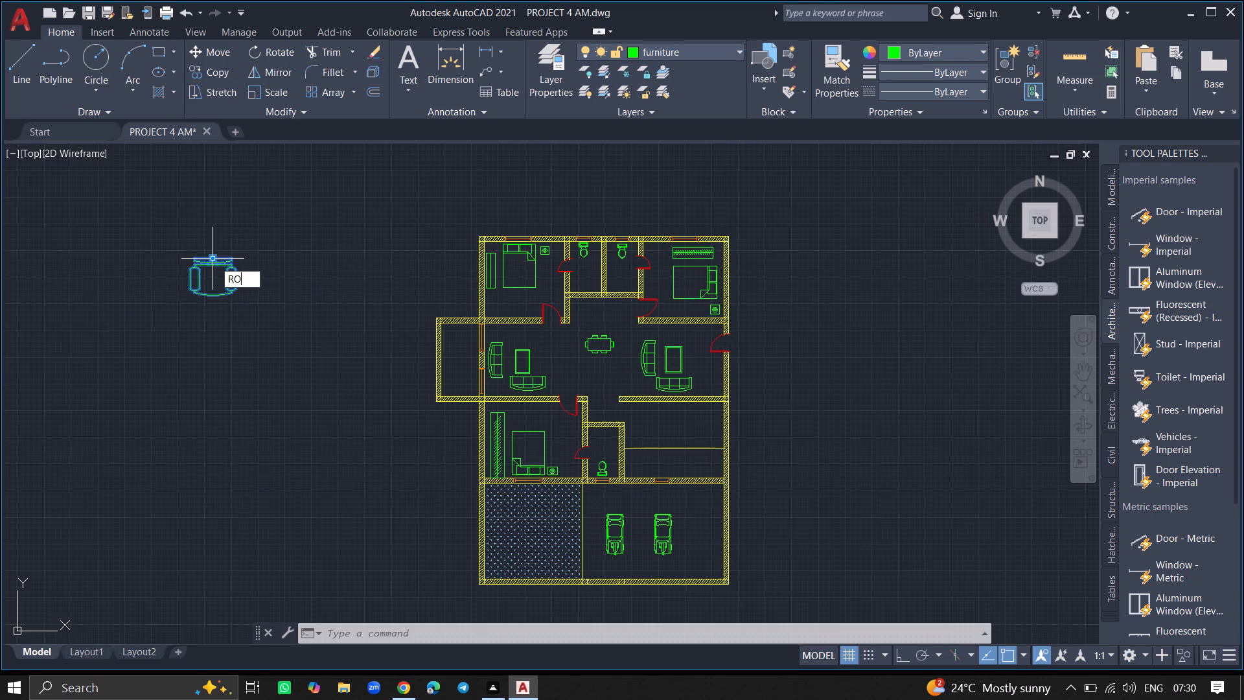
pyautogui.press('Return')
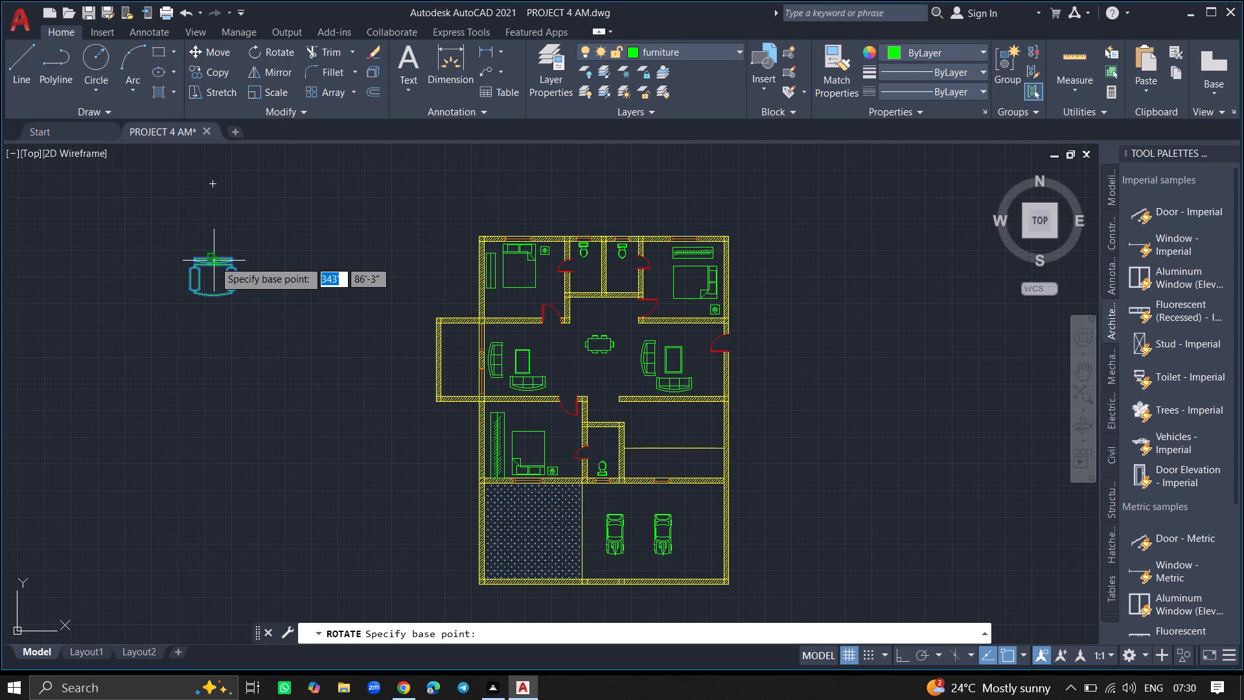
pyautogui.click(214, 261)
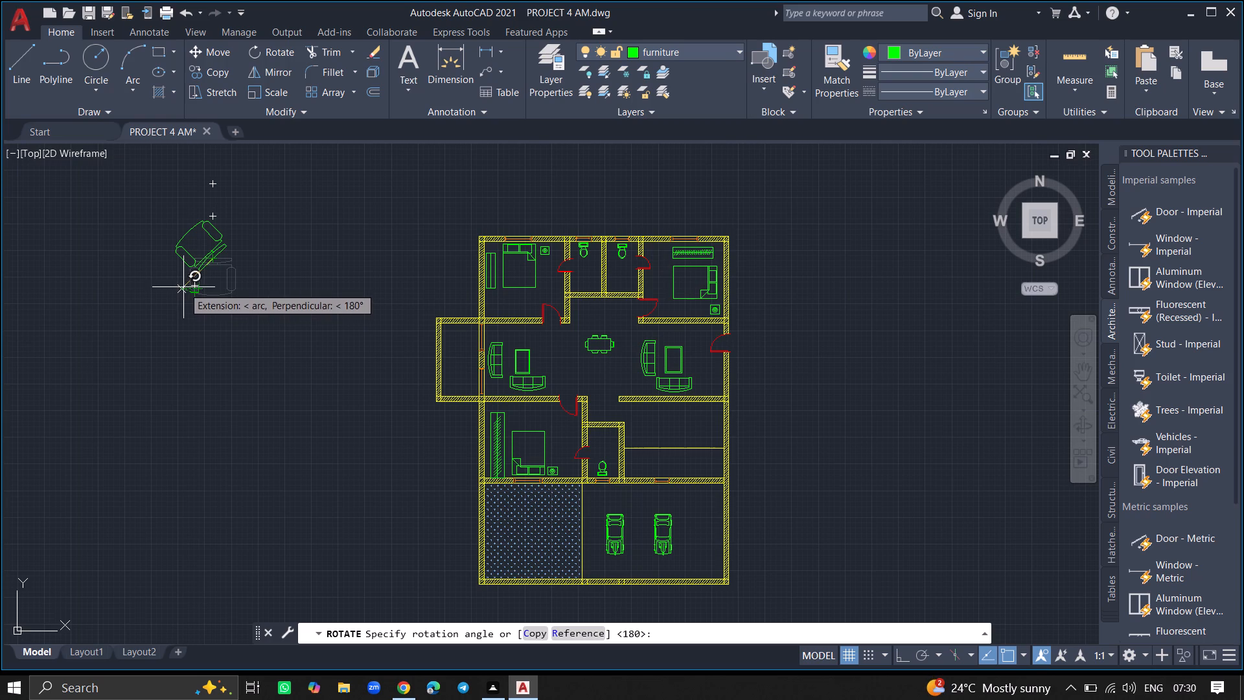
pyautogui.click(183, 287)
# Move the desk chair into the narrow projecting space on the west side of the house, near its lower wall.
pyautogui.click(202, 265)
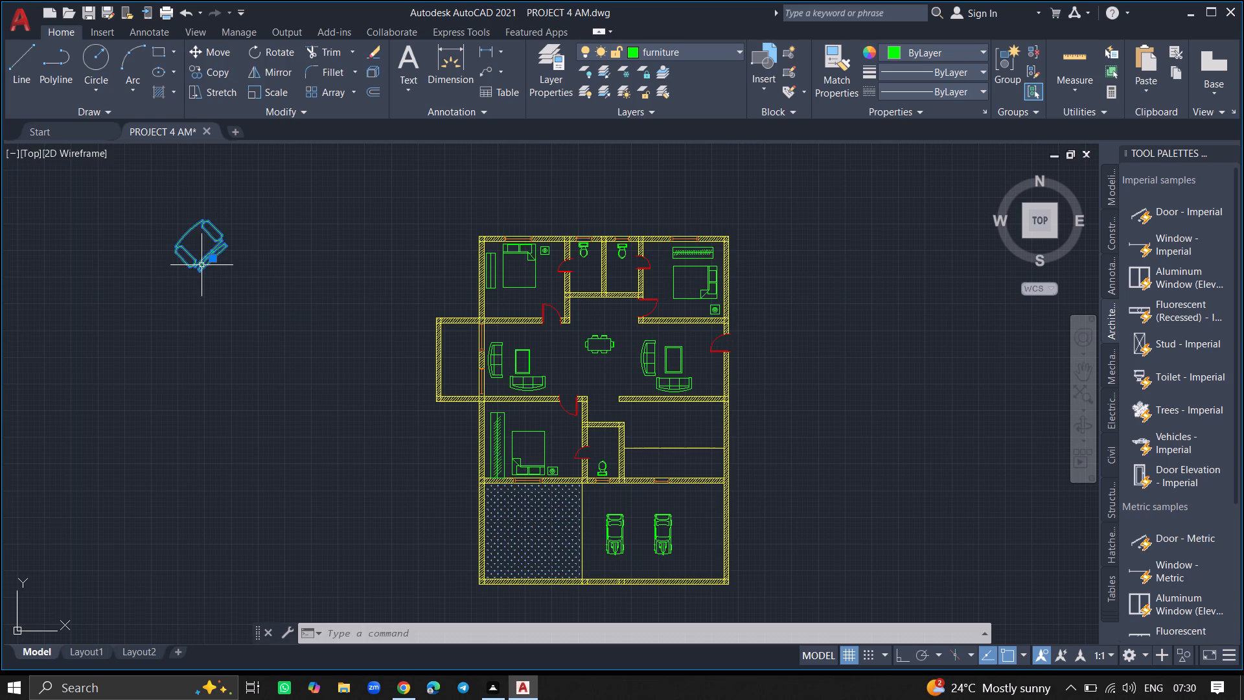
pyautogui.write('MOVE')
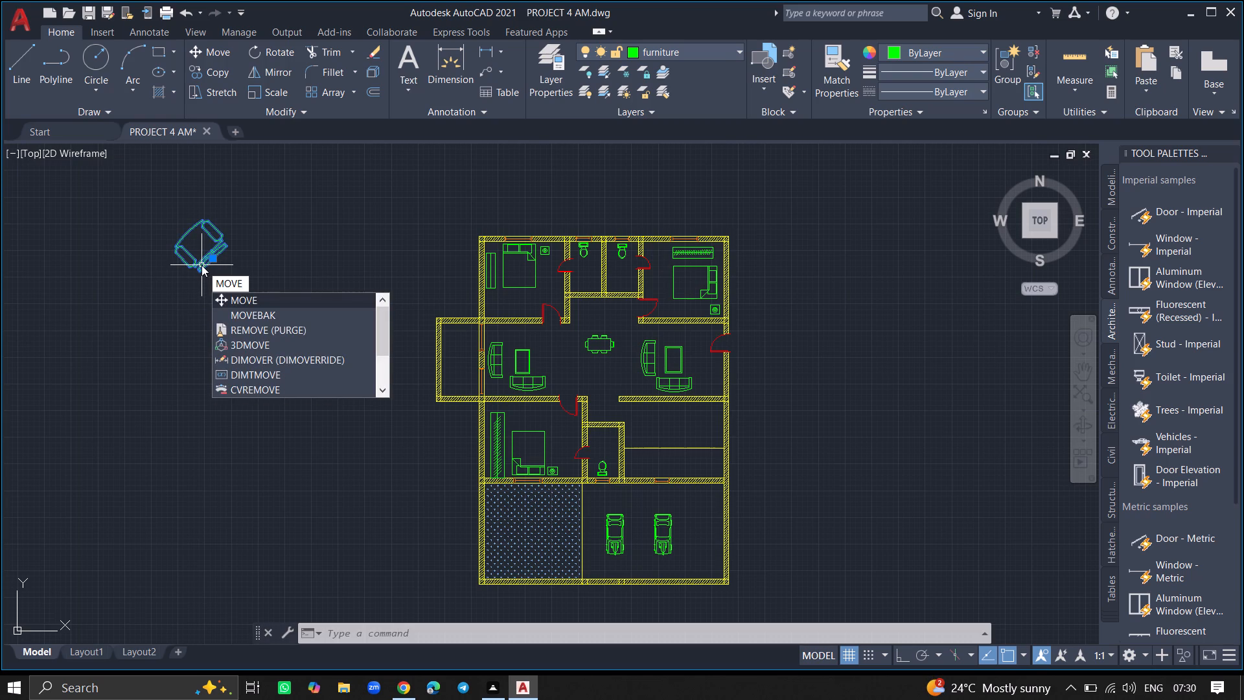
pyautogui.press('Return')
pyautogui.click(202, 265)
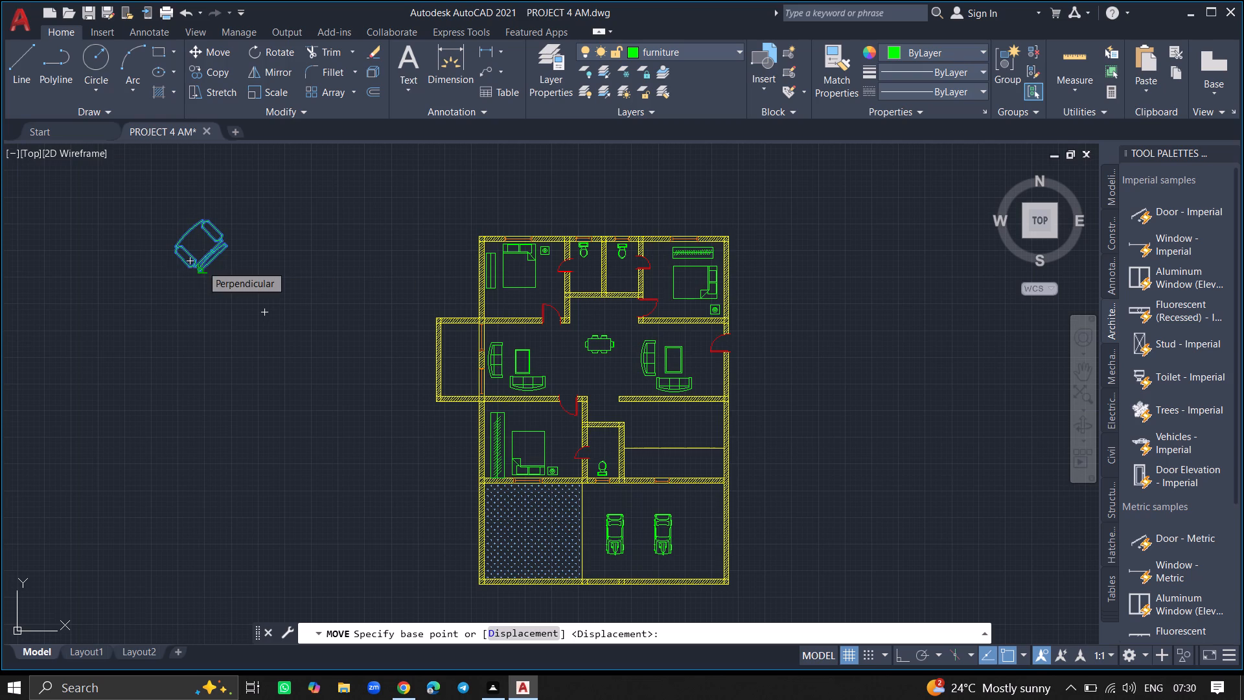
pyautogui.keyDown('ctrl'); pyautogui.scroll(5, 458, 389); pyautogui.keyUp('ctrl')
pyautogui.click(458, 389)
# Scale the desk chair down again from its backrest so it fits inside the narrow west space.
pyautogui.click(458, 389)
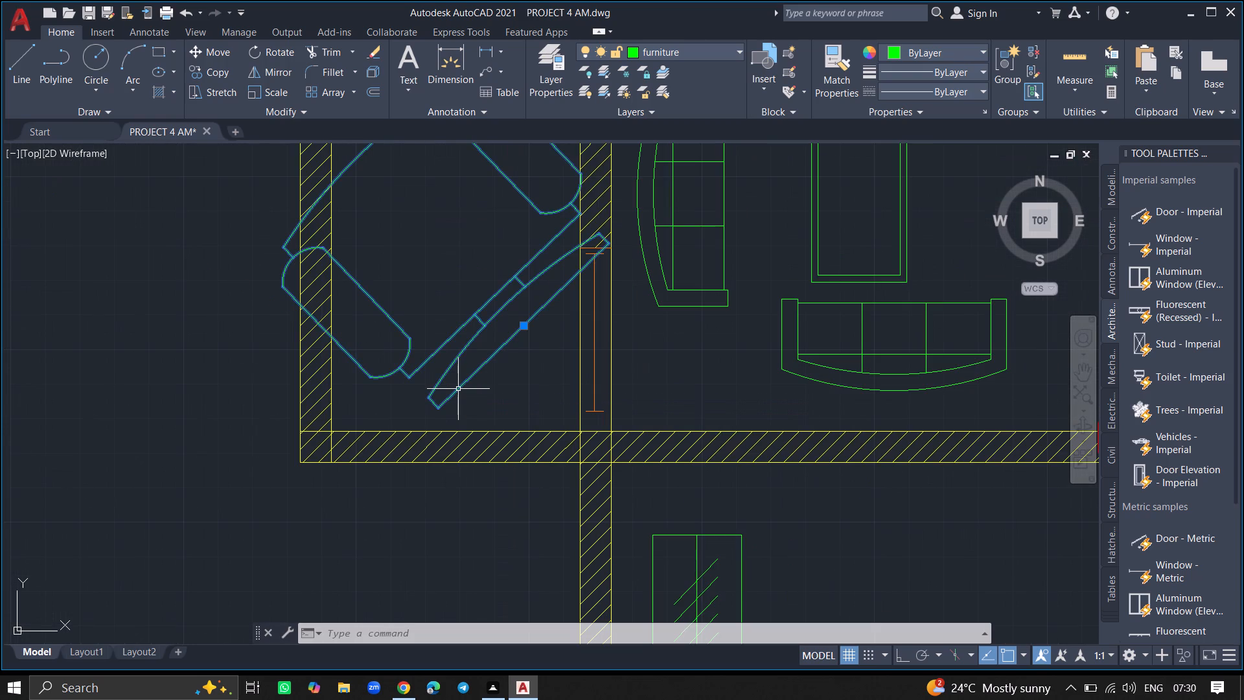
pyautogui.write('SC')
pyautogui.press('Return')
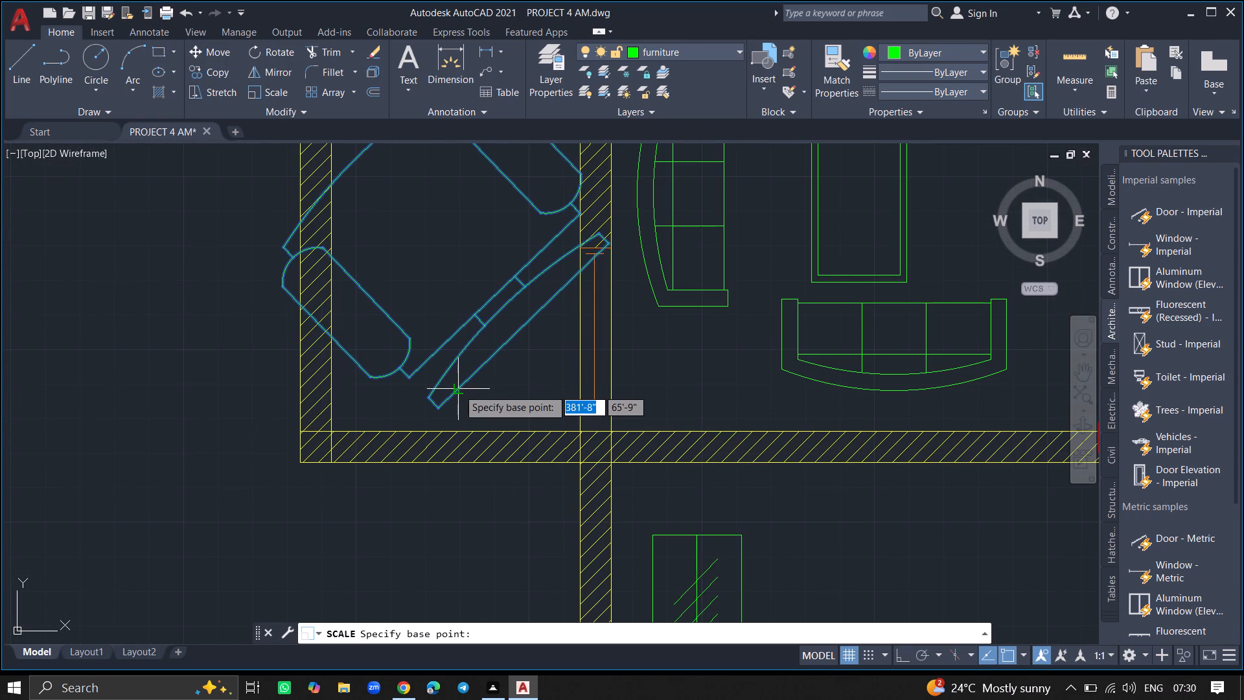
pyautogui.click(458, 389)
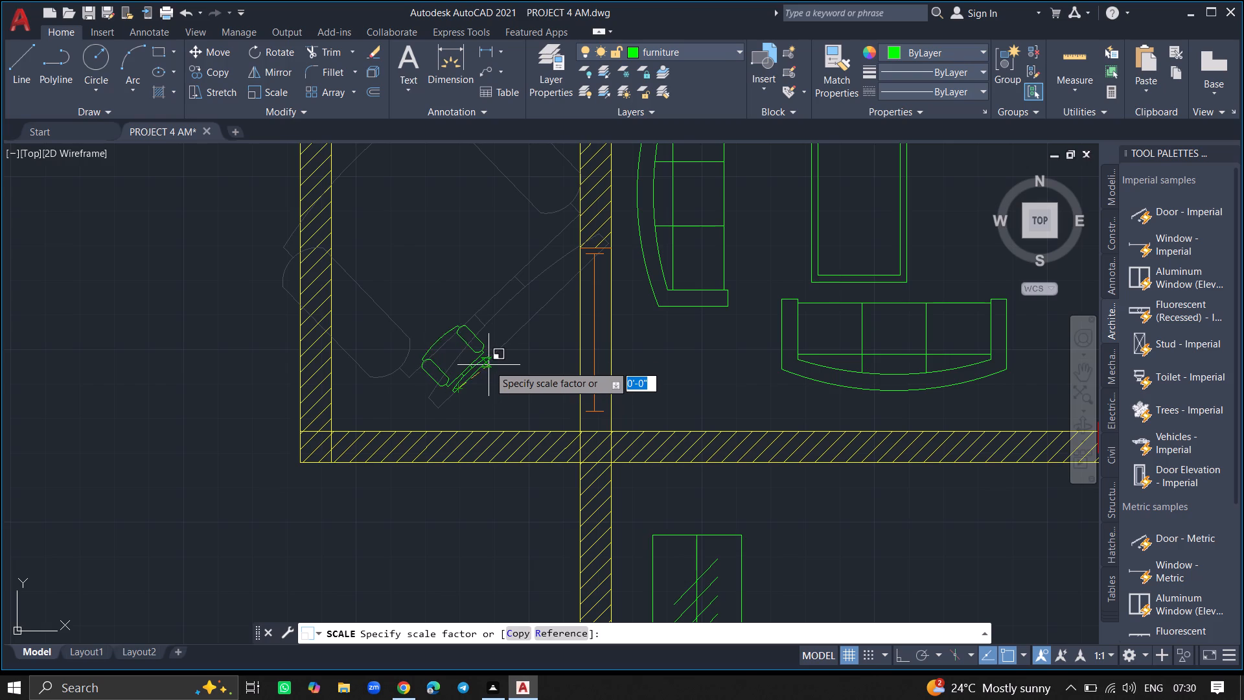
pyautogui.click(508, 353)
# Offset the horizontal line in the empty lower room 9" upward to form the partition wall's second face.
pyautogui.keyDown('ctrl'); pyautogui.scroll(-3, 441, 345); pyautogui.keyUp('ctrl')
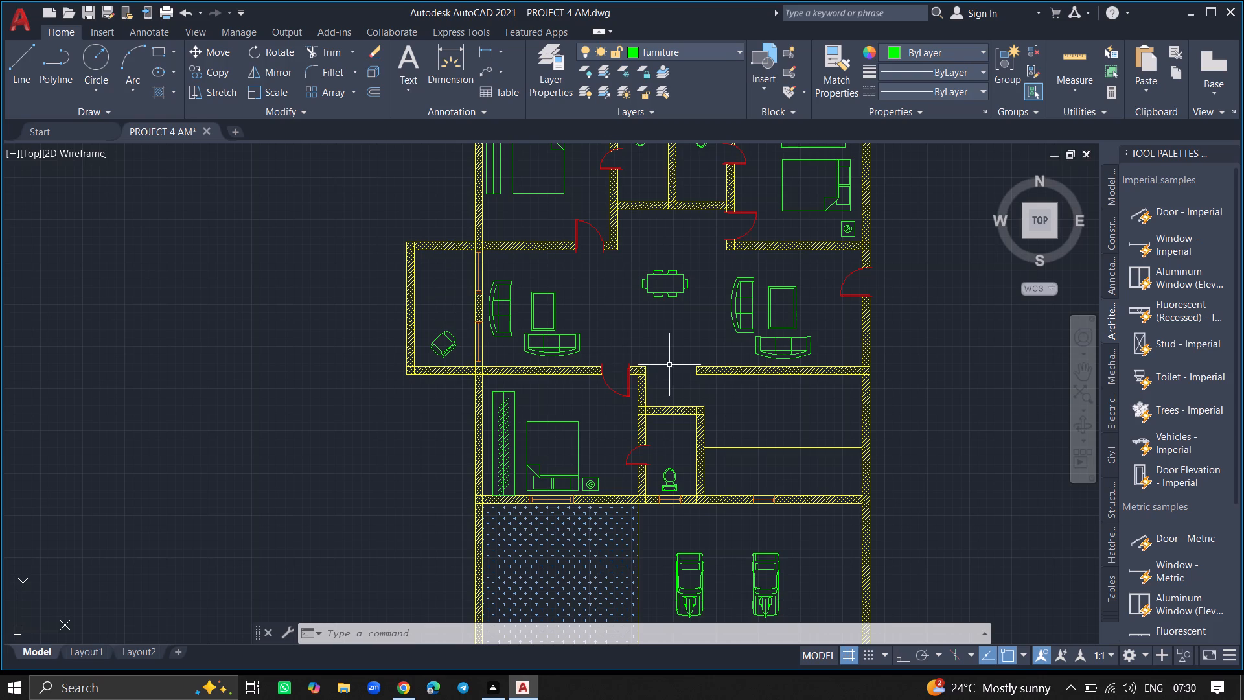
pyautogui.keyDown('ctrl'); pyautogui.scroll(2, 769, 441); pyautogui.keyUp('ctrl')
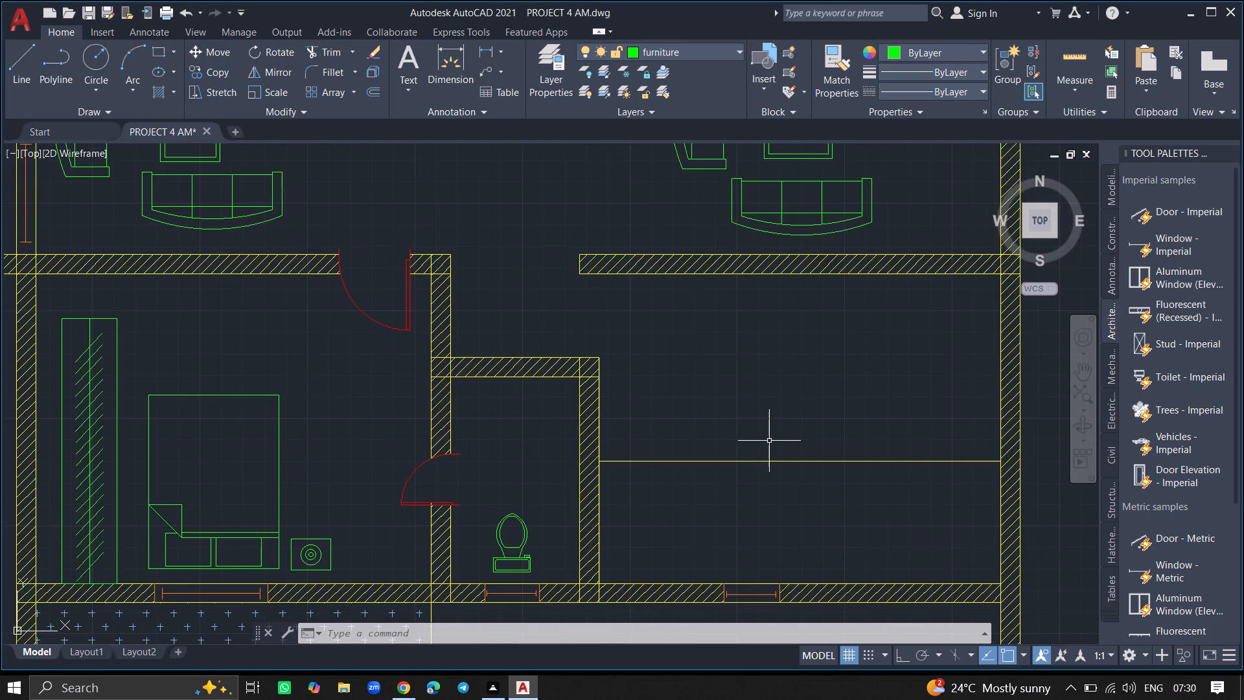
pyautogui.write('OFF')
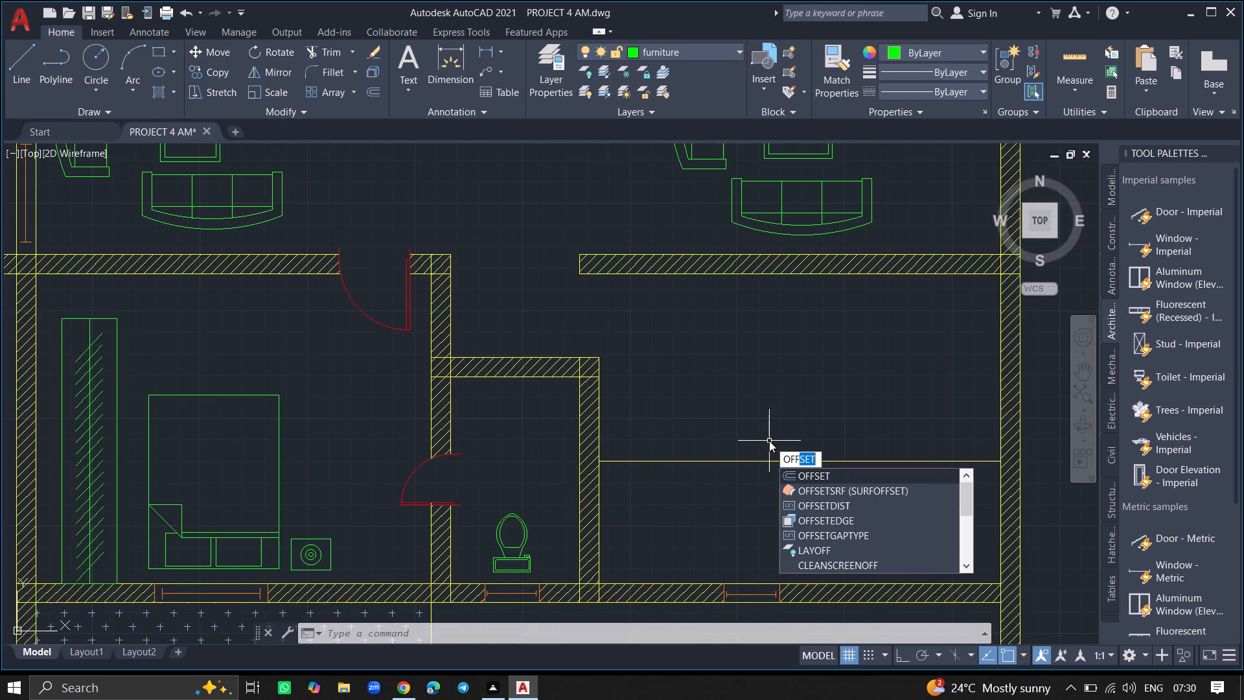
pyautogui.click(813, 468)
pyautogui.click(813, 468)
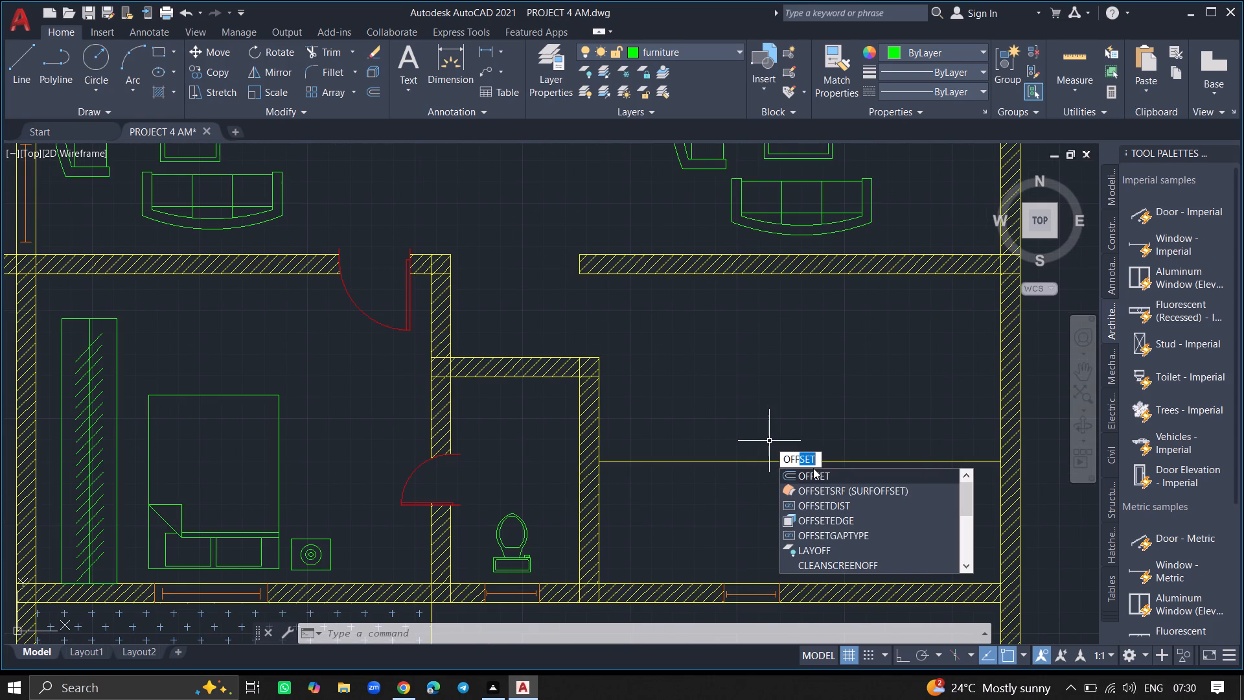
pyautogui.click(813, 471)
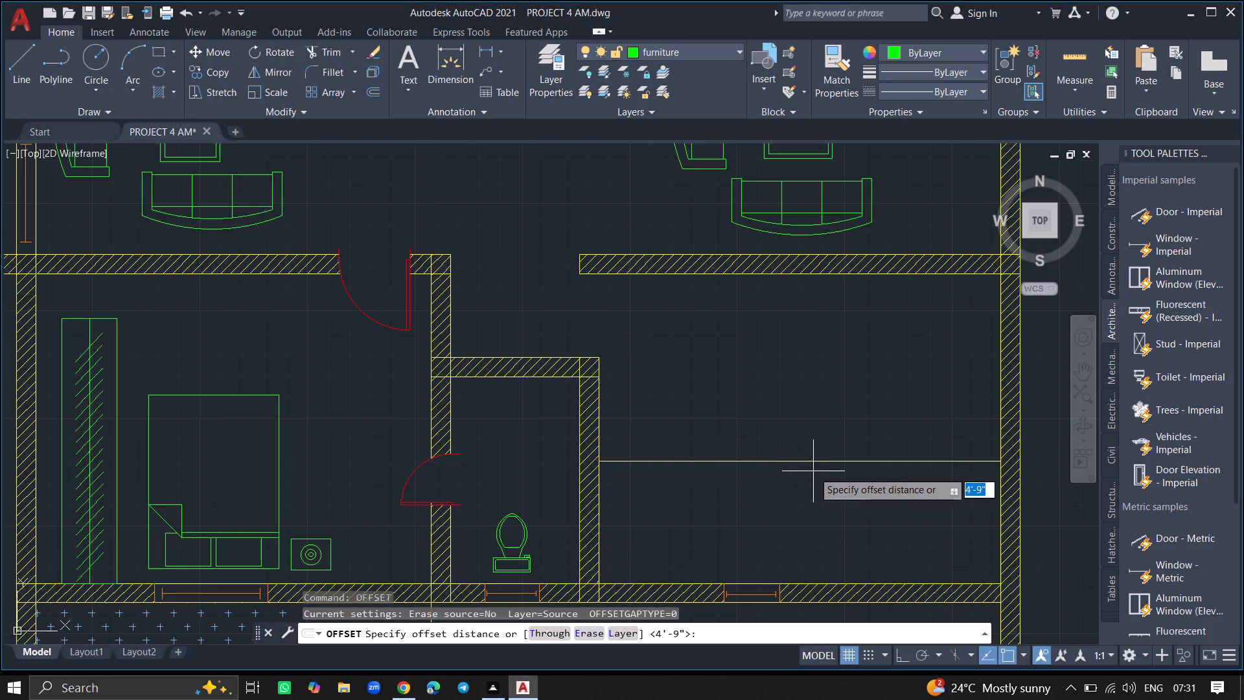
pyautogui.press('9')
pyautogui.hotkey('shift', '"')
pyautogui.press('Return')
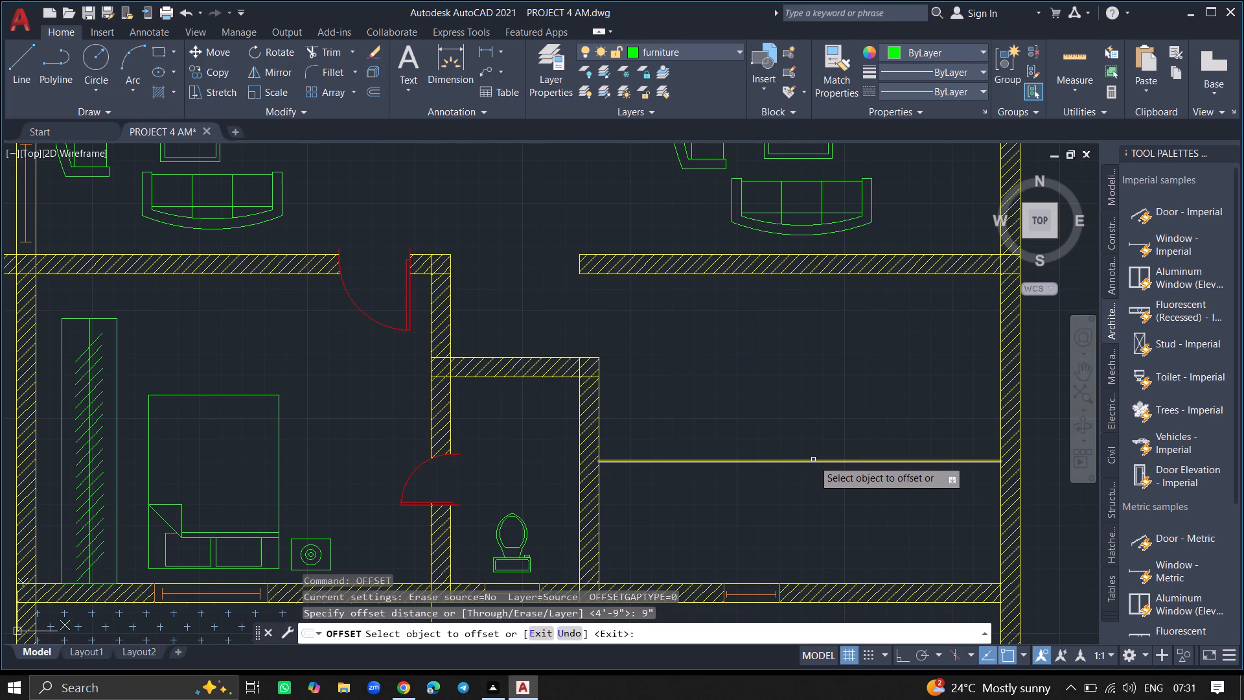
pyautogui.click(813, 460)
pyautogui.click(812, 439)
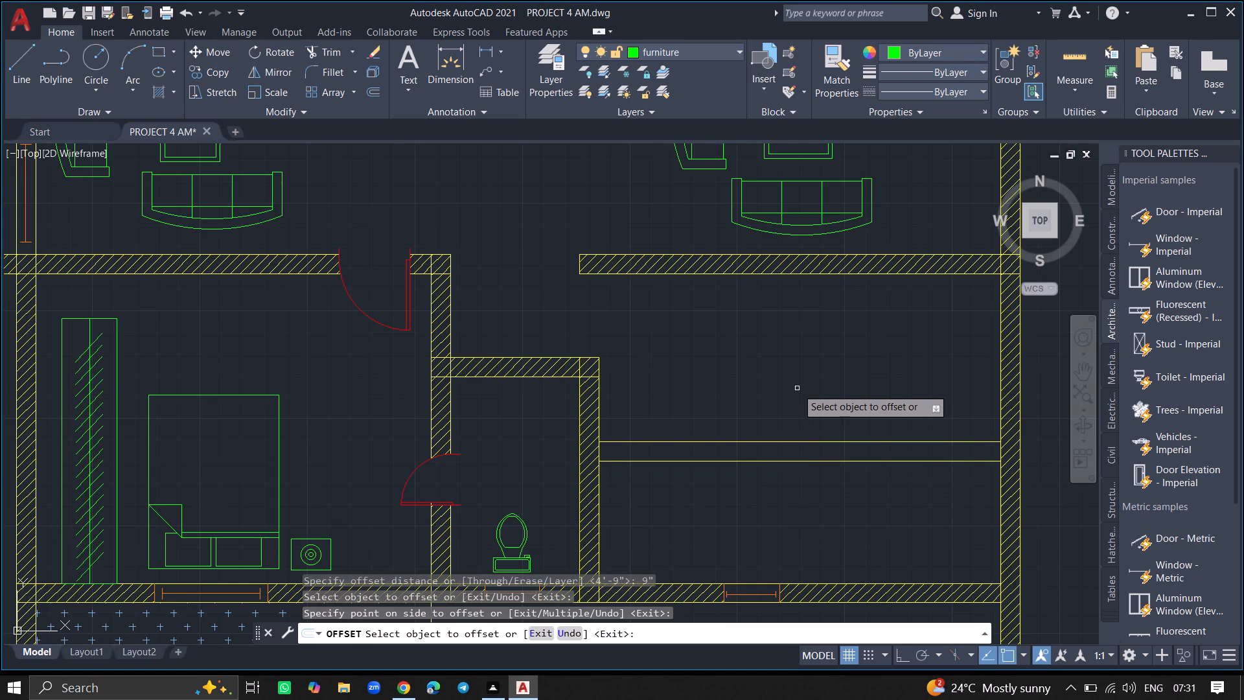
# Measure the clear distance from the empty lower room's upper wall to the partition's upper line with a trial linear dimension.
pyautogui.press('Return')
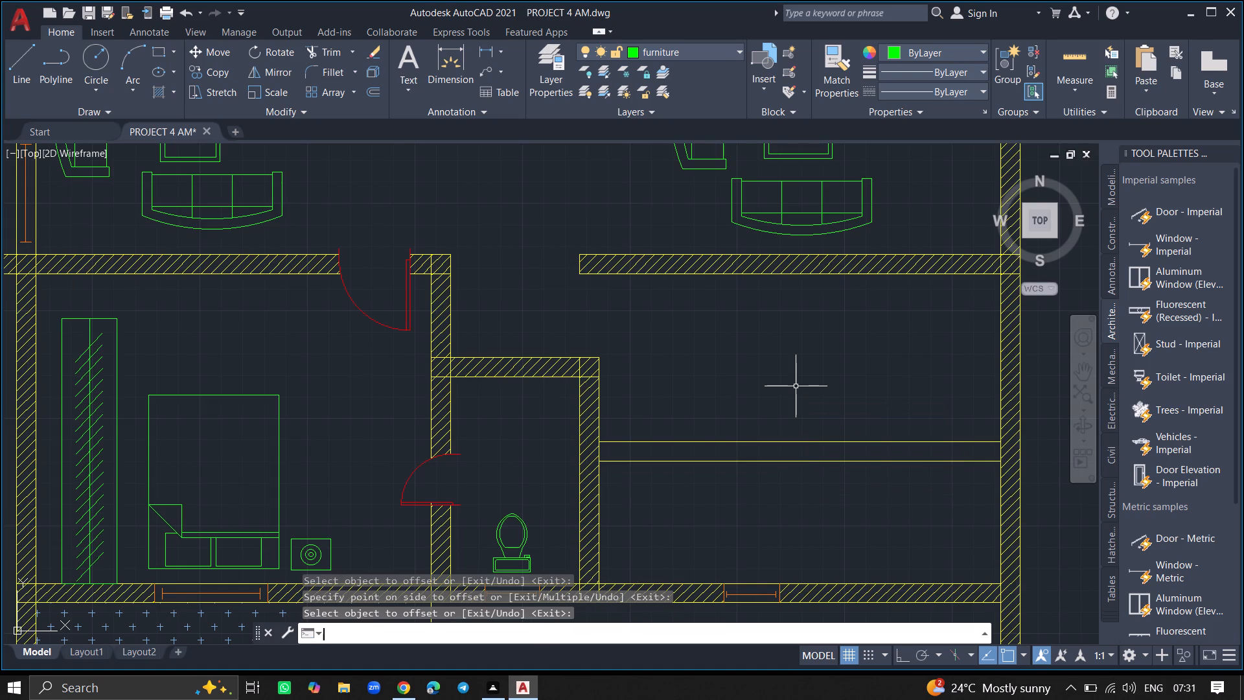
pyautogui.press('d')
pyautogui.write('IML')
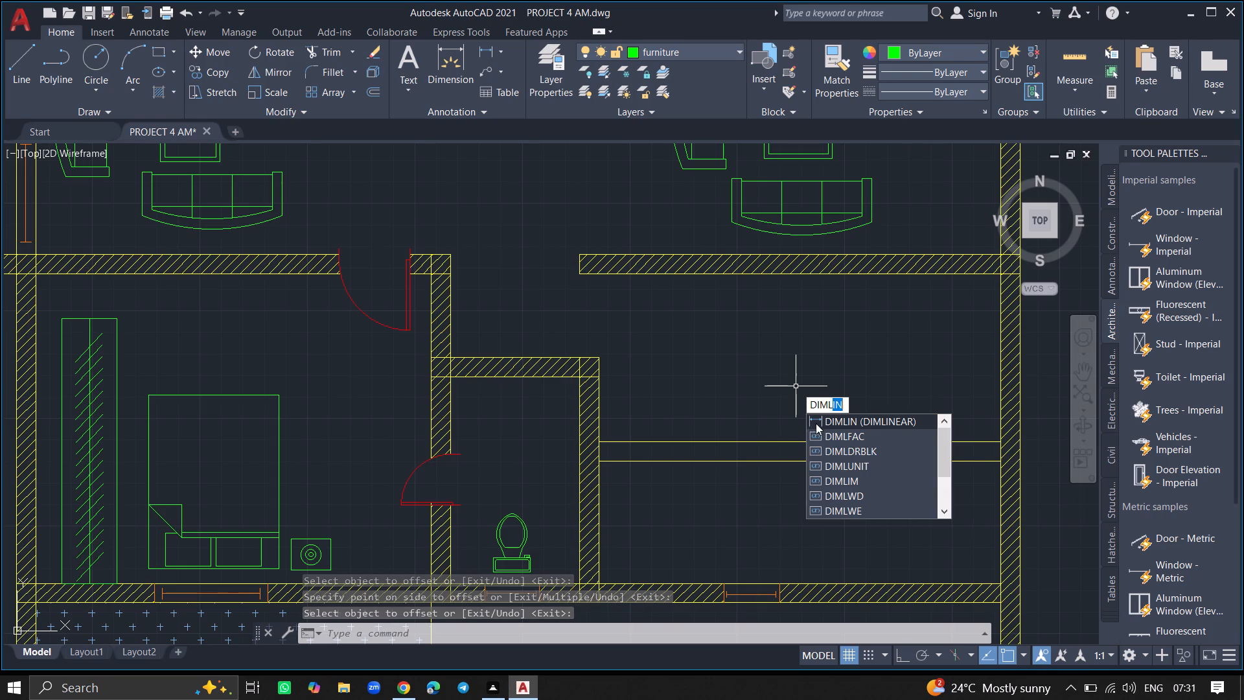
pyautogui.click(816, 421)
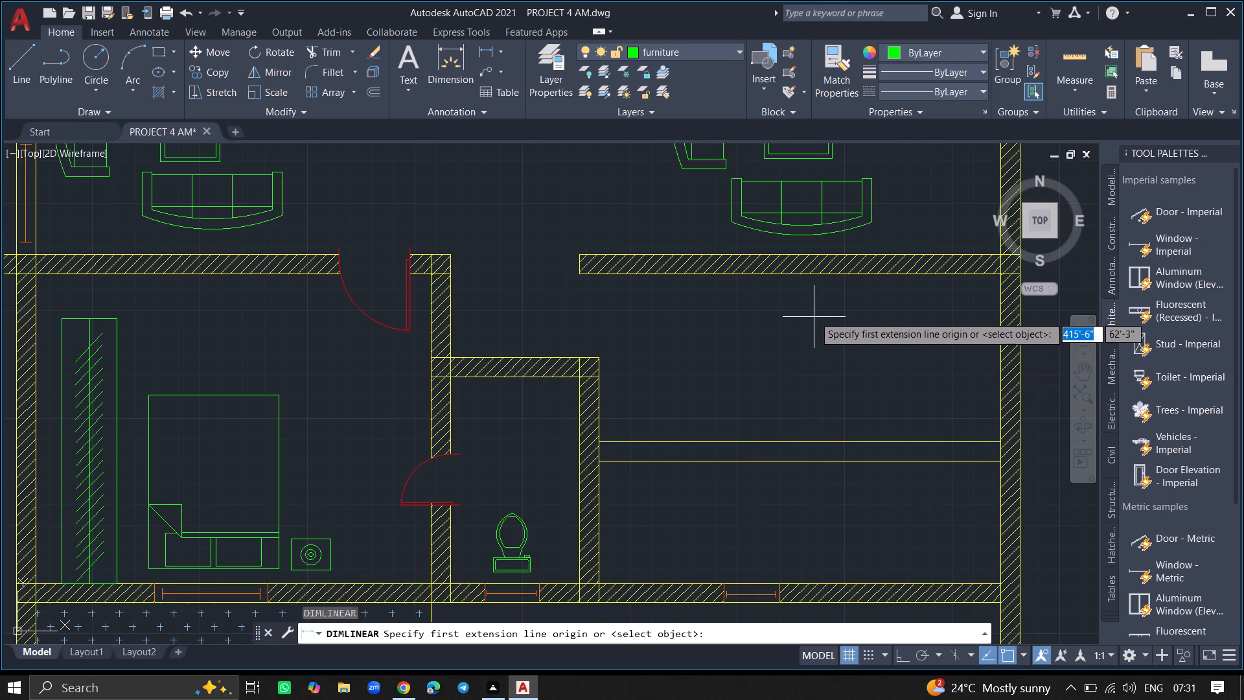
pyautogui.click(816, 268)
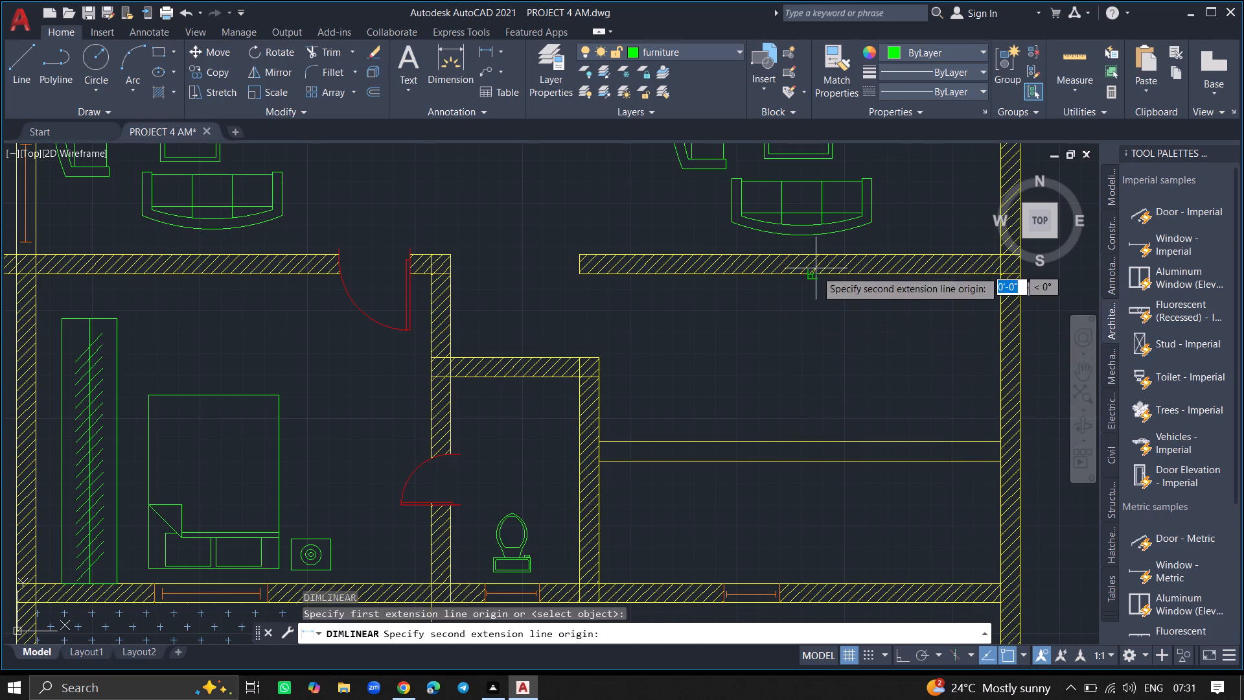
pyautogui.click(811, 443)
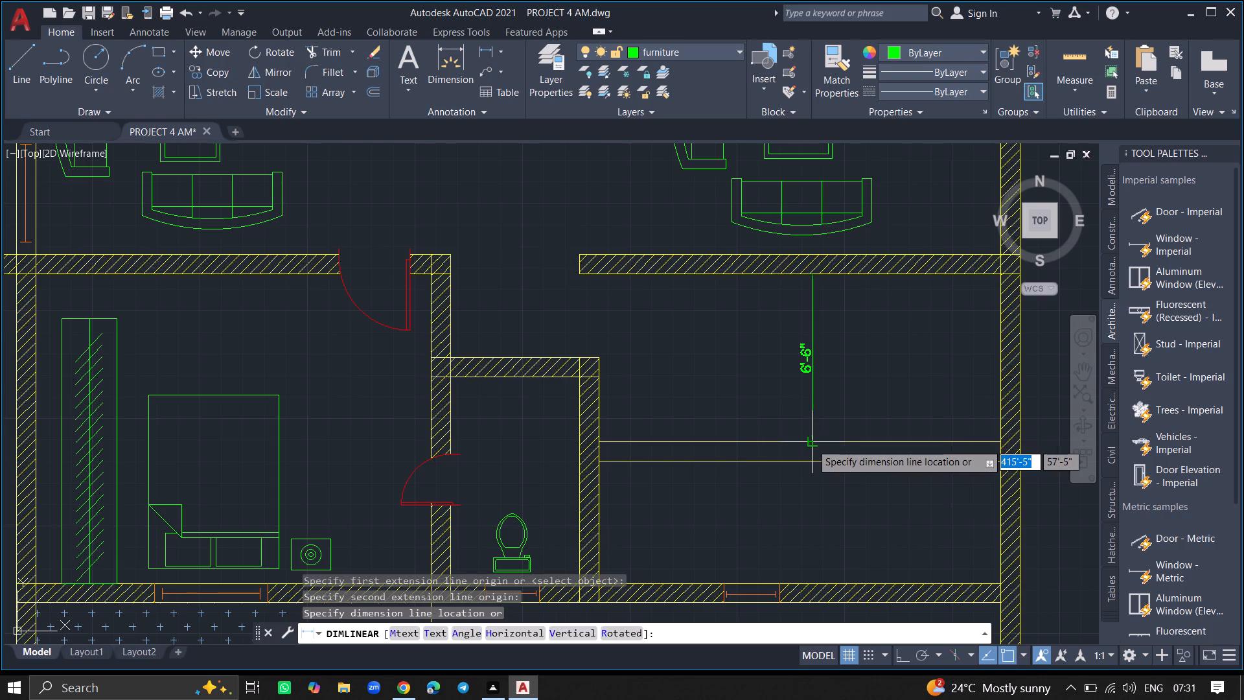
pyautogui.keyDown('ctrl'); pyautogui.scroll(4, 811, 443); pyautogui.keyUp('ctrl')
pyautogui.keyDown('ctrl'); pyautogui.scroll(-3, 811, 443); pyautogui.keyUp('ctrl')
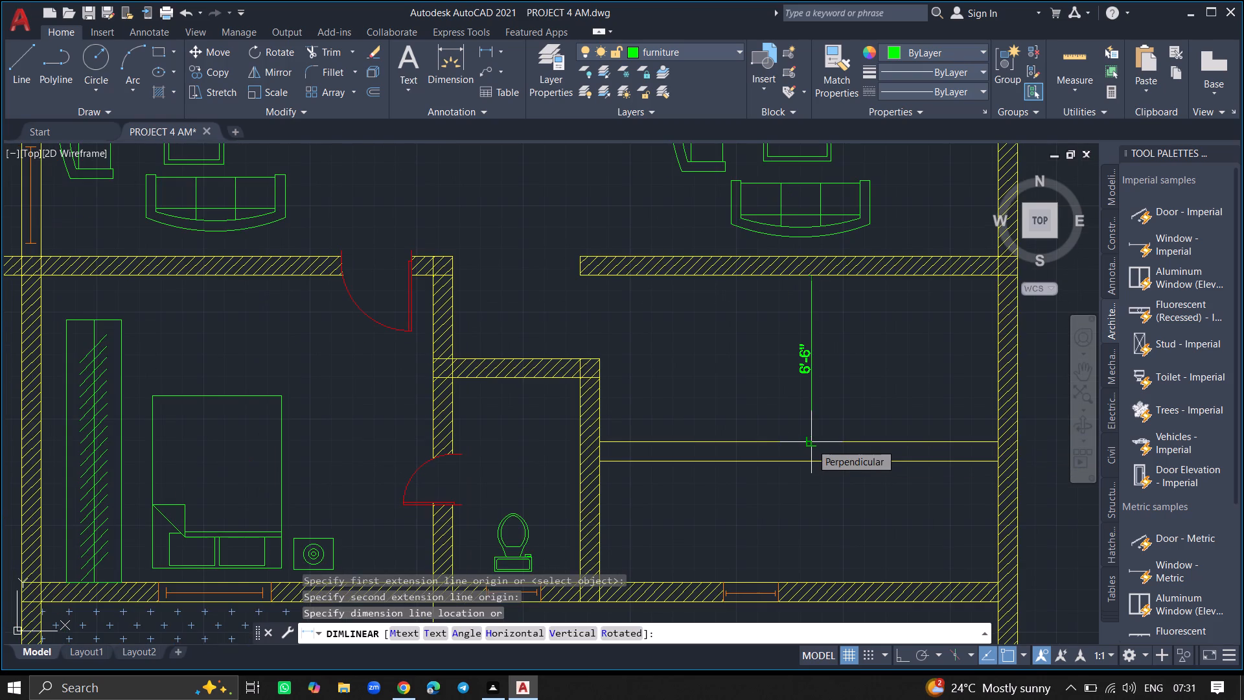
pyautogui.press('Escape')
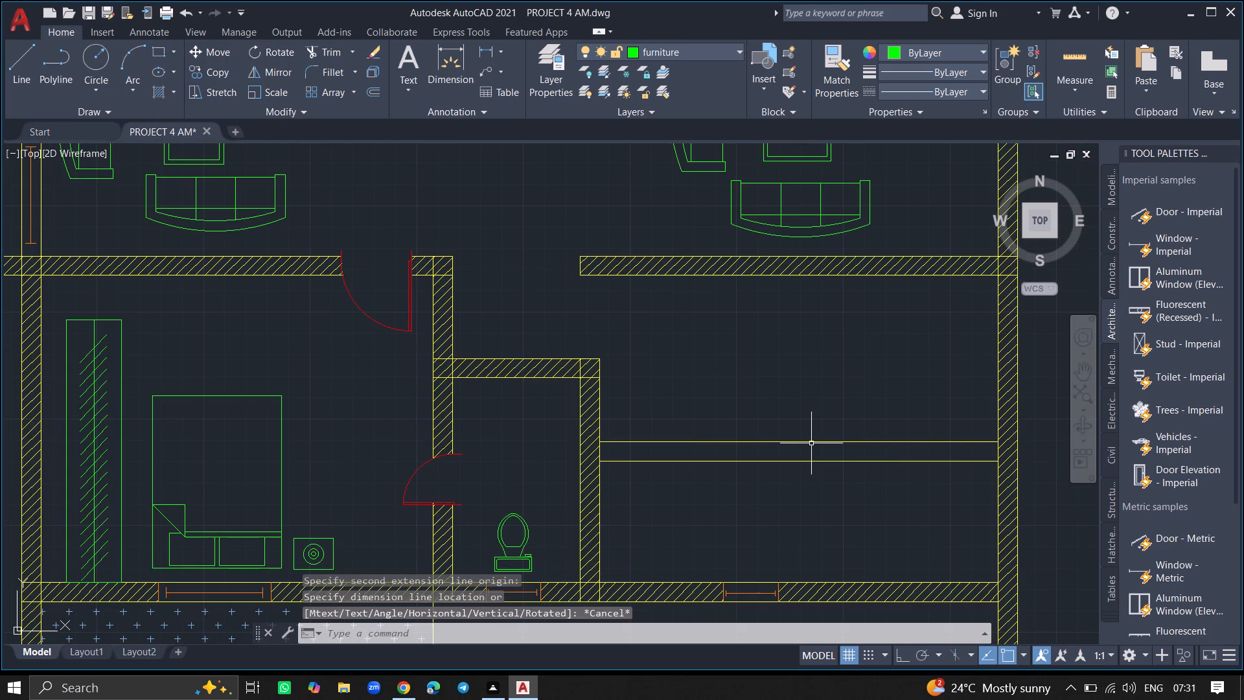
# Delete both horizontal partition lines from the empty lower room.
pyautogui.click(810, 441)
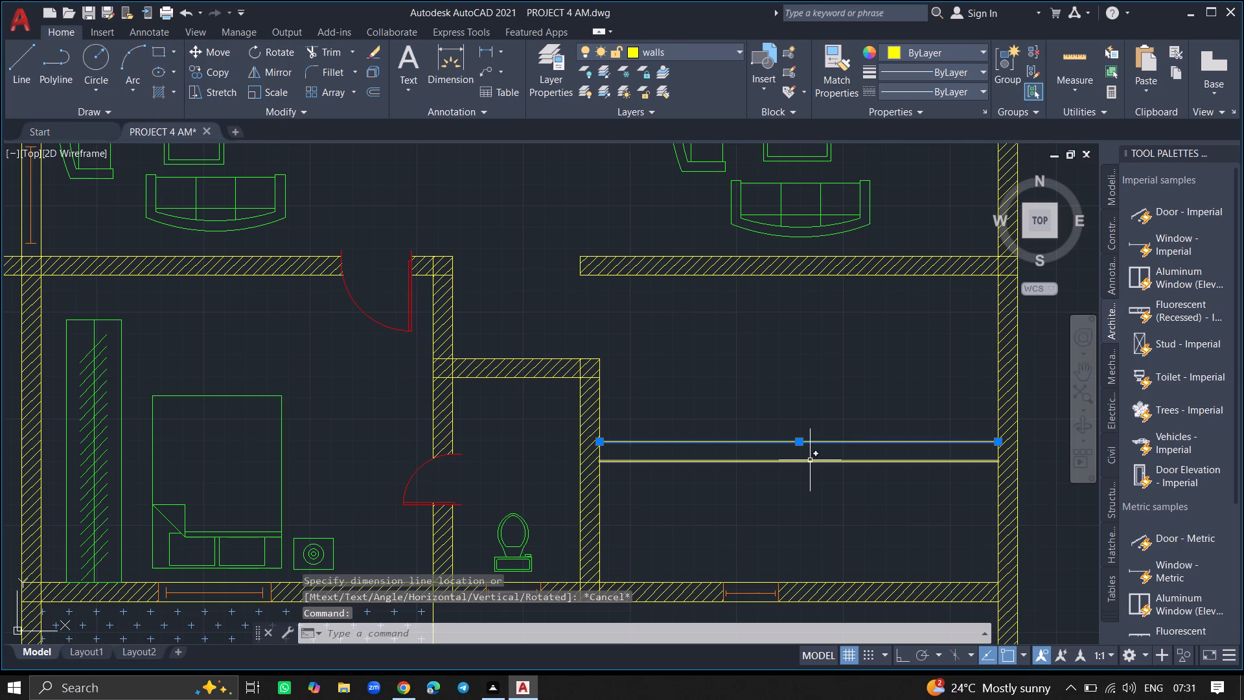
pyautogui.click(810, 460)
pyautogui.press('Delete')
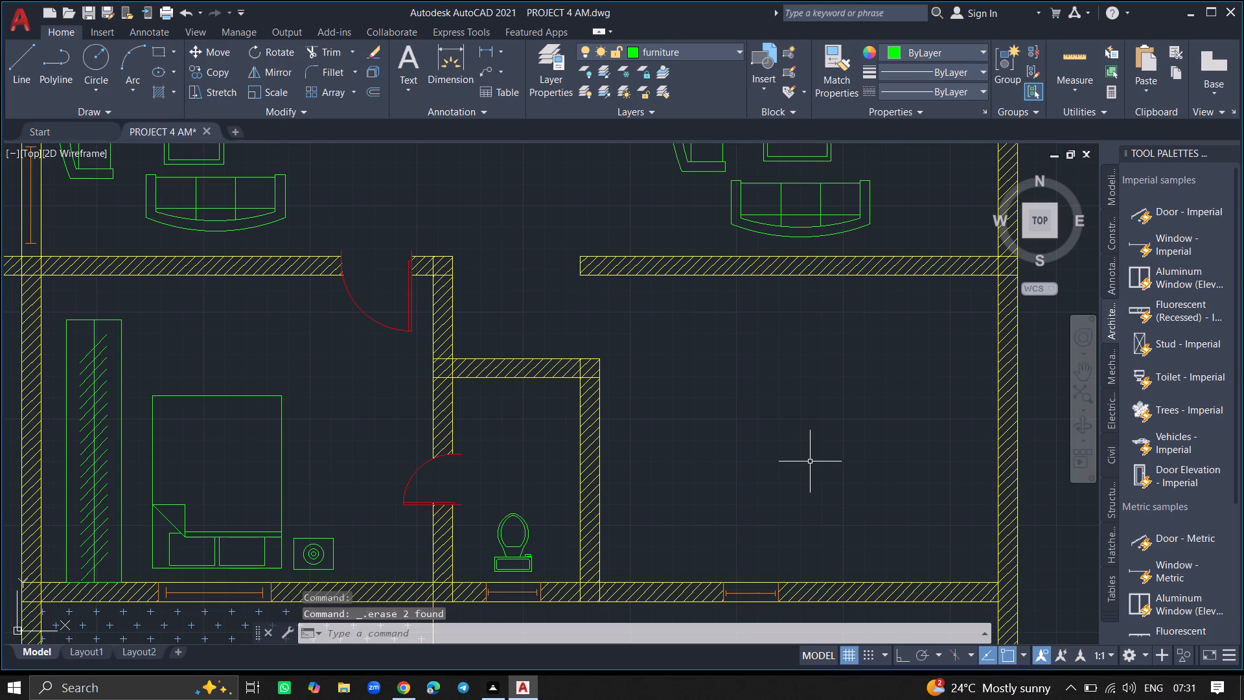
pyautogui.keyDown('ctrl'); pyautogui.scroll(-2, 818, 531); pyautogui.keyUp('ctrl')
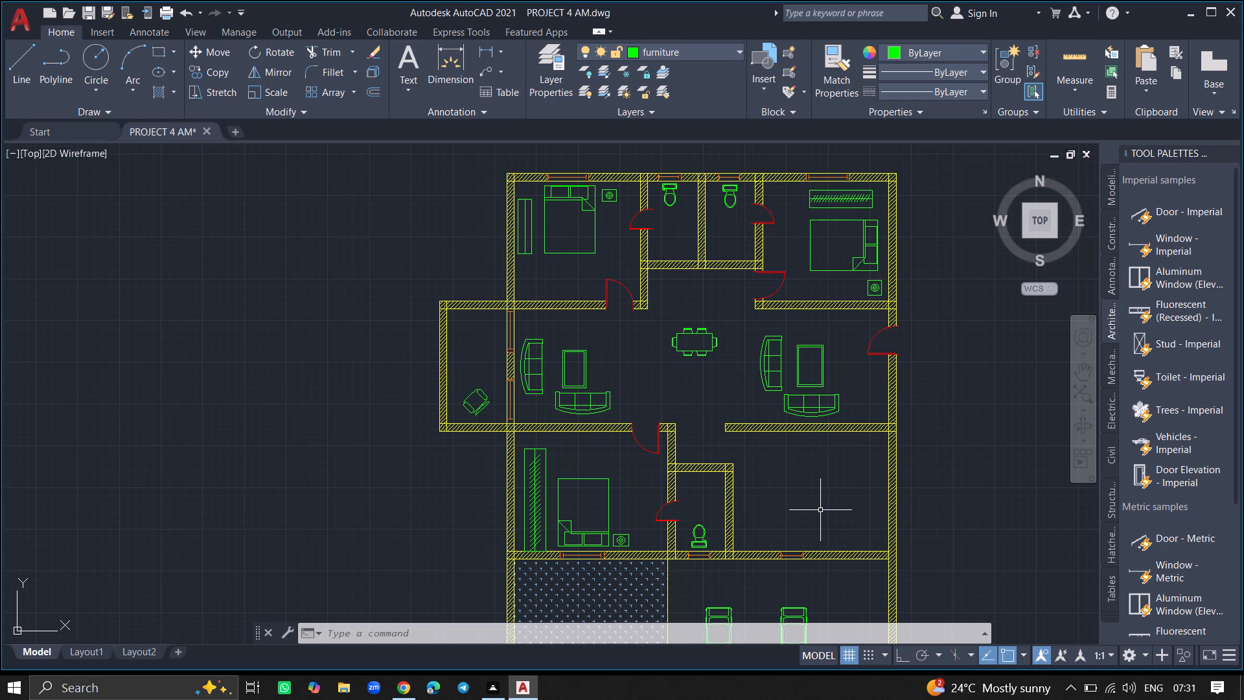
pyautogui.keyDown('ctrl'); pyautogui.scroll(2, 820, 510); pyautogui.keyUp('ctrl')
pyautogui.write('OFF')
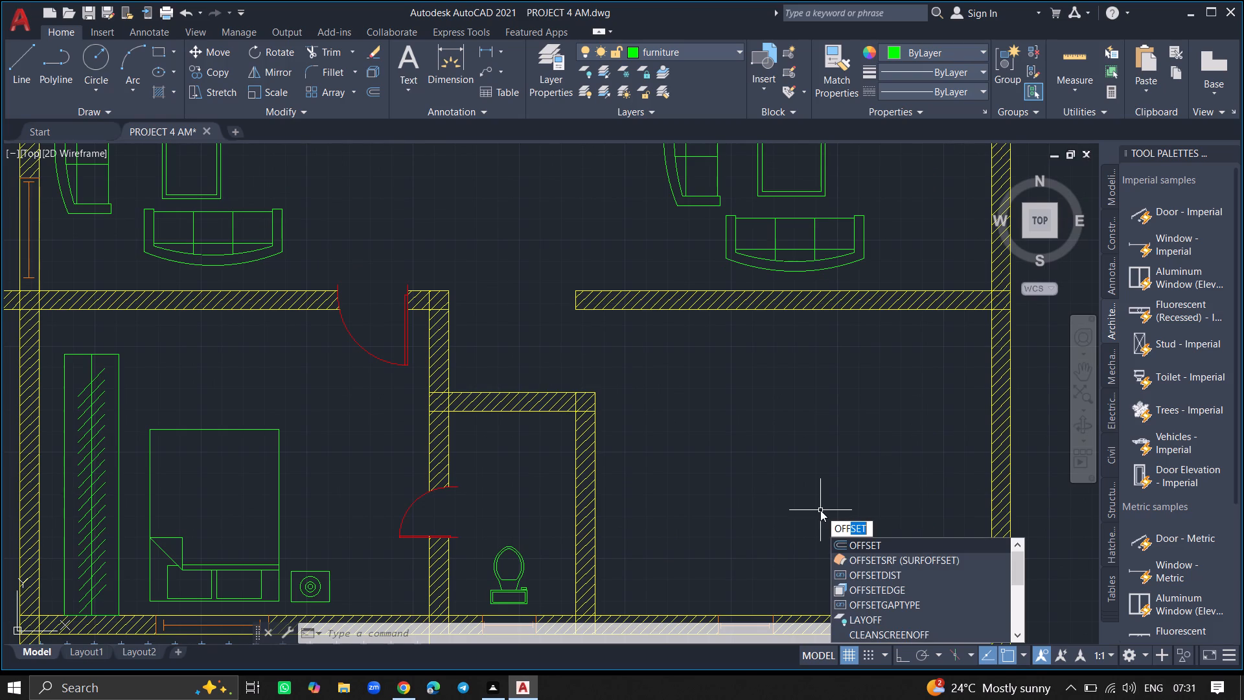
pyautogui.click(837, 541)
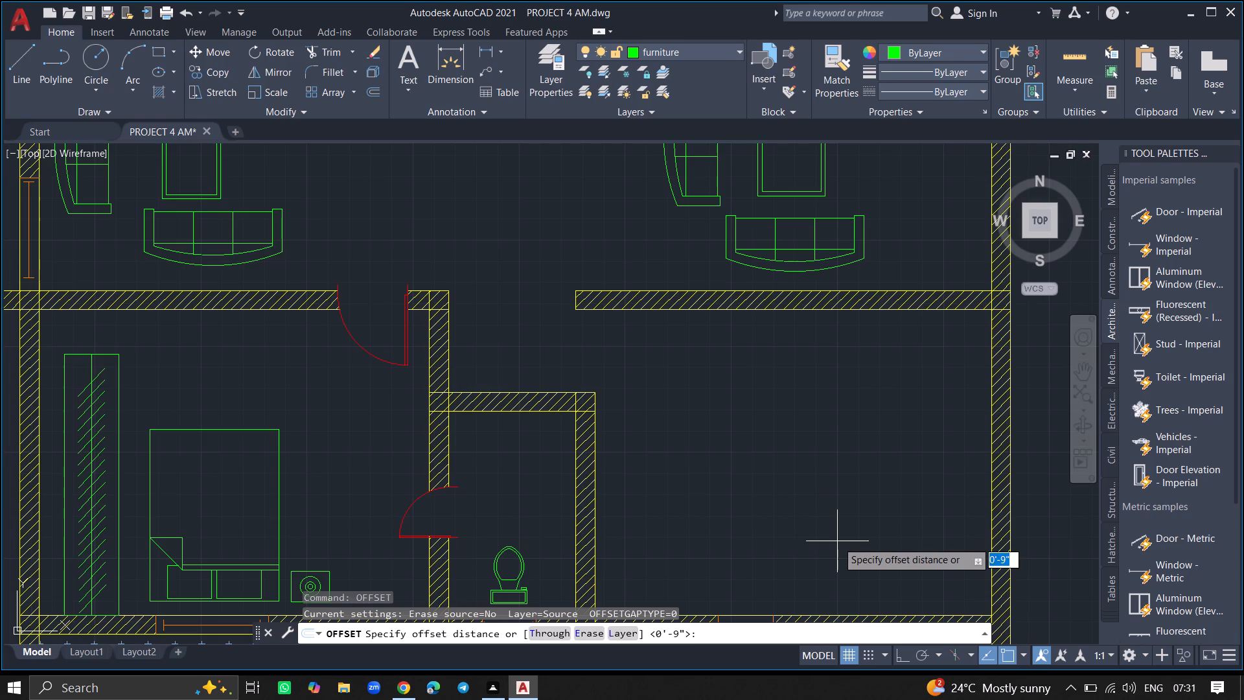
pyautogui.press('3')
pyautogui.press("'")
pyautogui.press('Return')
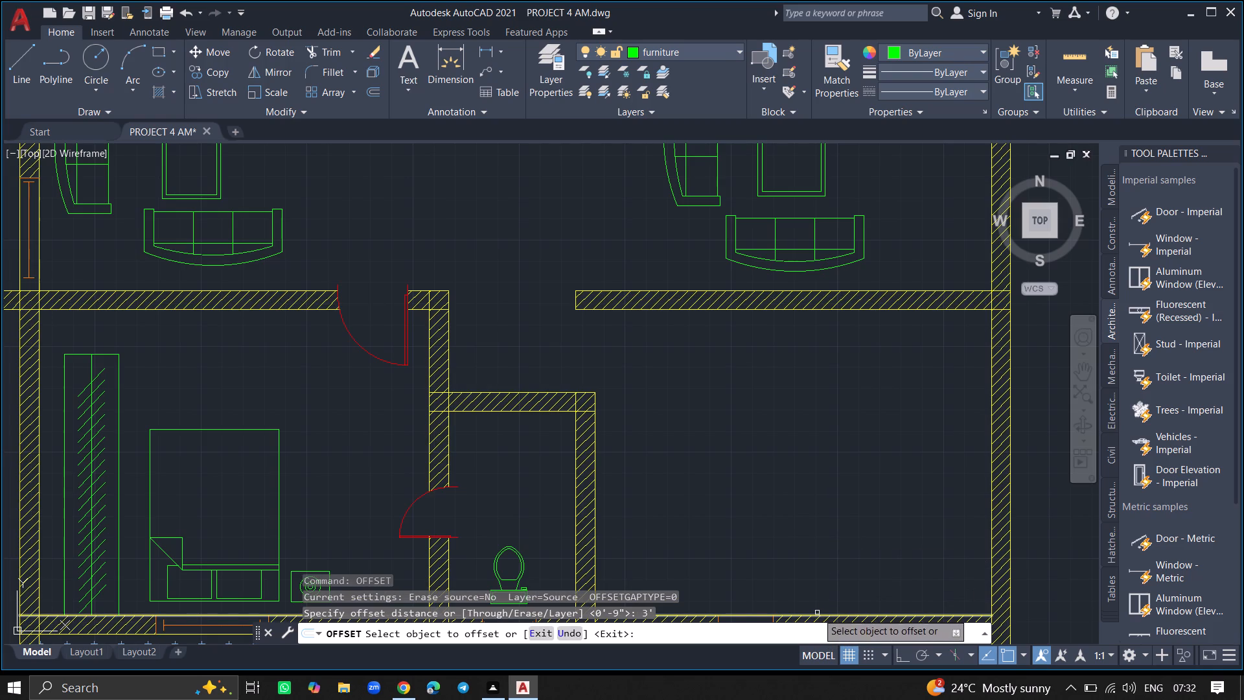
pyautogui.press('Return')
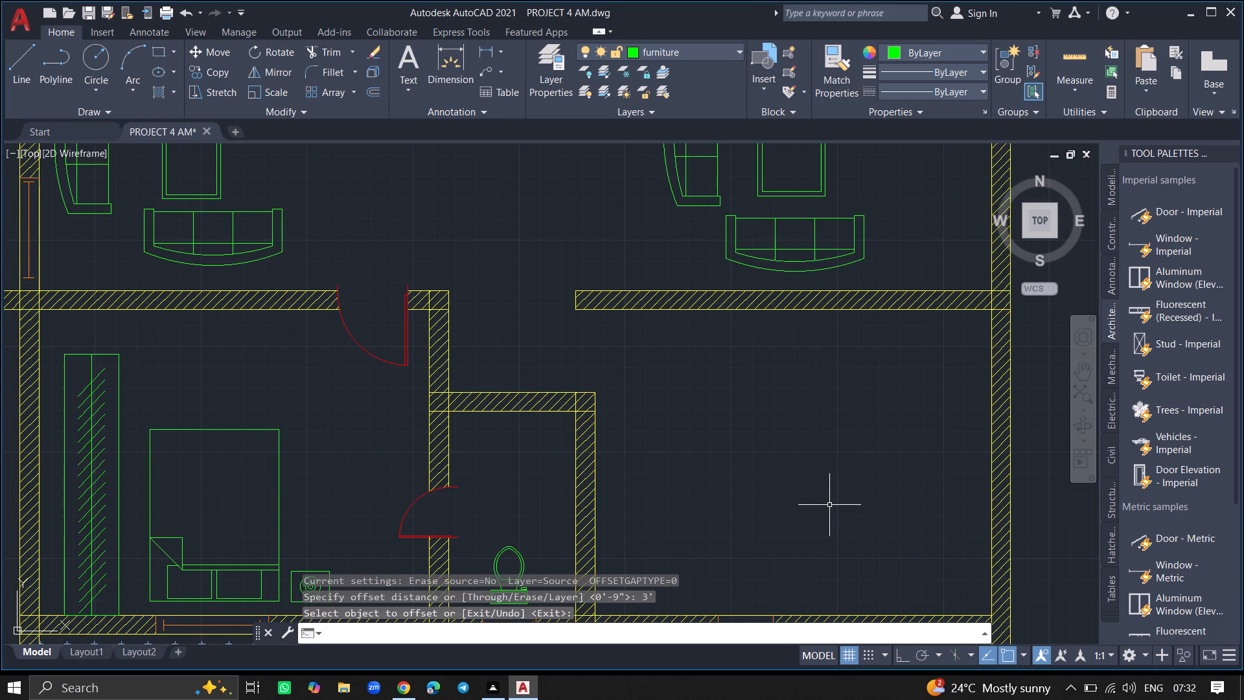
# Make the dimensions layer the current layer.
pyautogui.keyDown('ctrl'); pyautogui.scroll(-3, 829, 505); pyautogui.keyUp('ctrl')
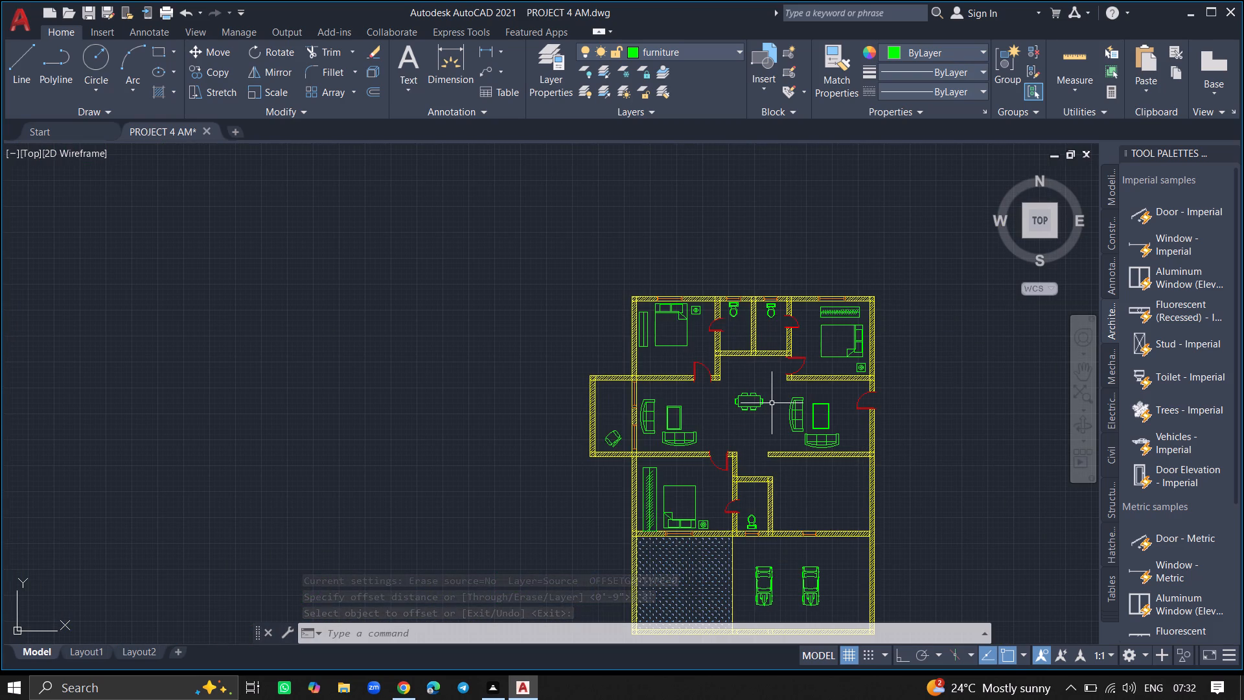
pyautogui.doubleClick(540, 87)
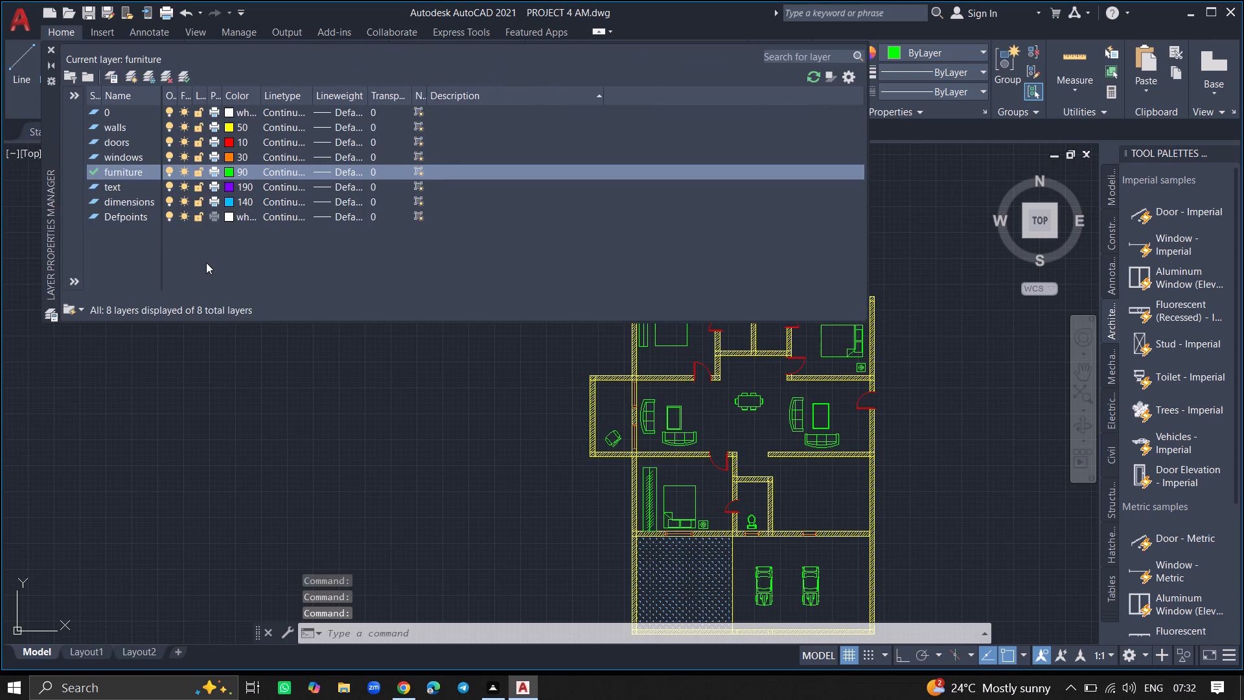
pyautogui.doubleClick(147, 203)
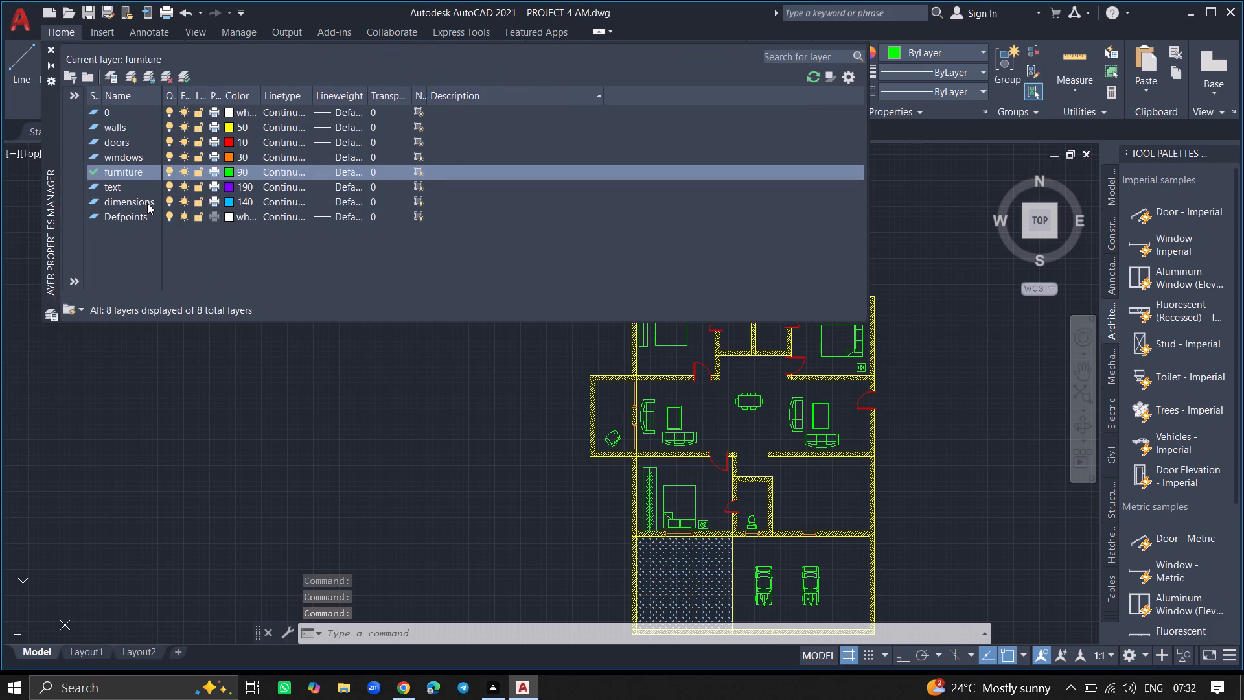
pyautogui.click(51, 47)
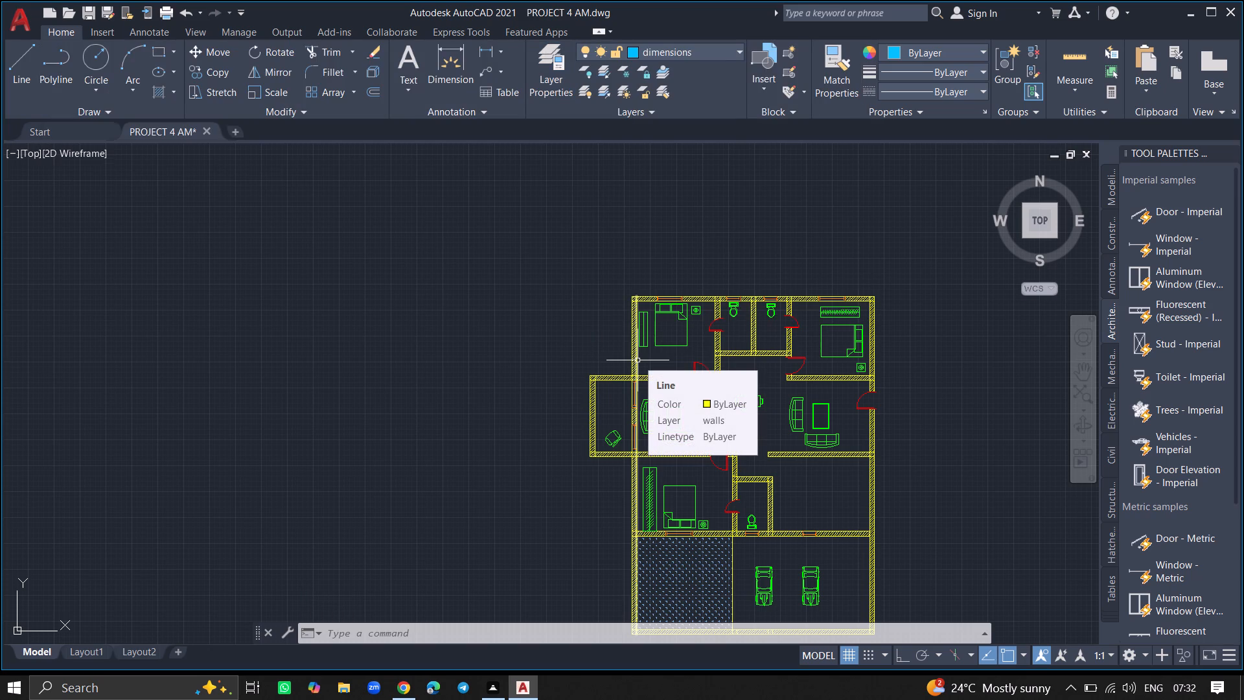
# Add a horizontal linear dimension across the northwest bedroom between its inner wall faces, placed just below the bed.
pyautogui.keyDown('ctrl'); pyautogui.scroll(3, 638, 360); pyautogui.keyUp('ctrl')
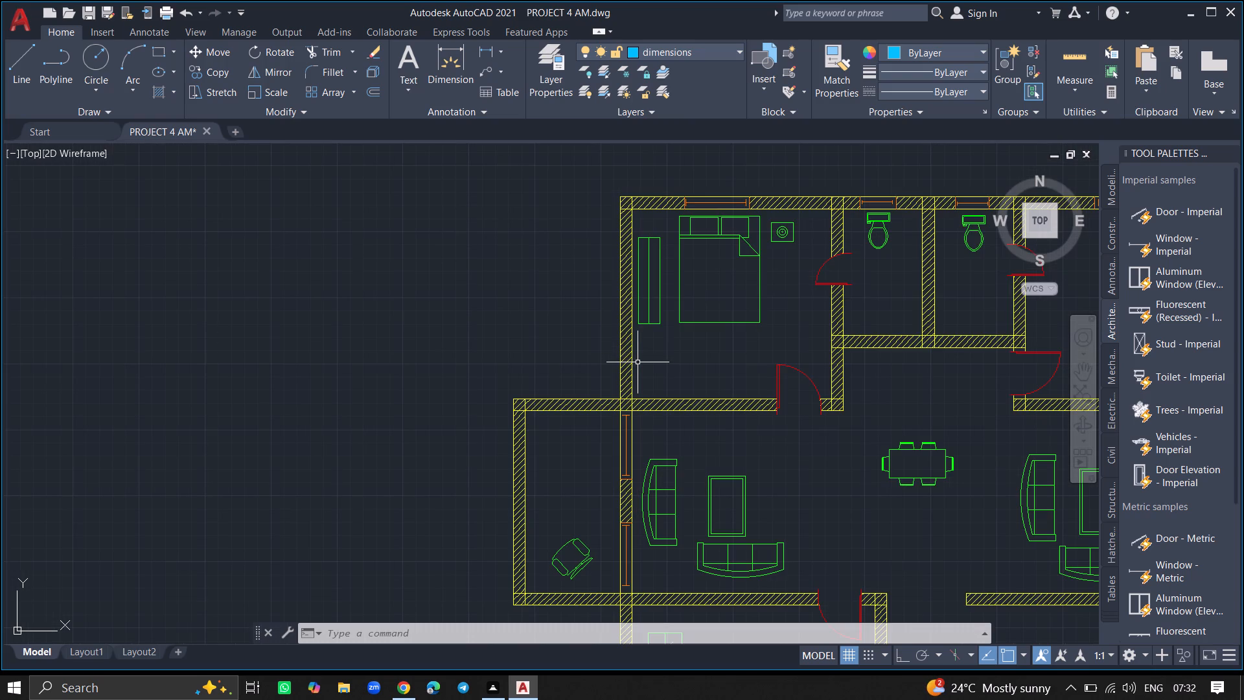
pyautogui.press('d')
pyautogui.write('IM')
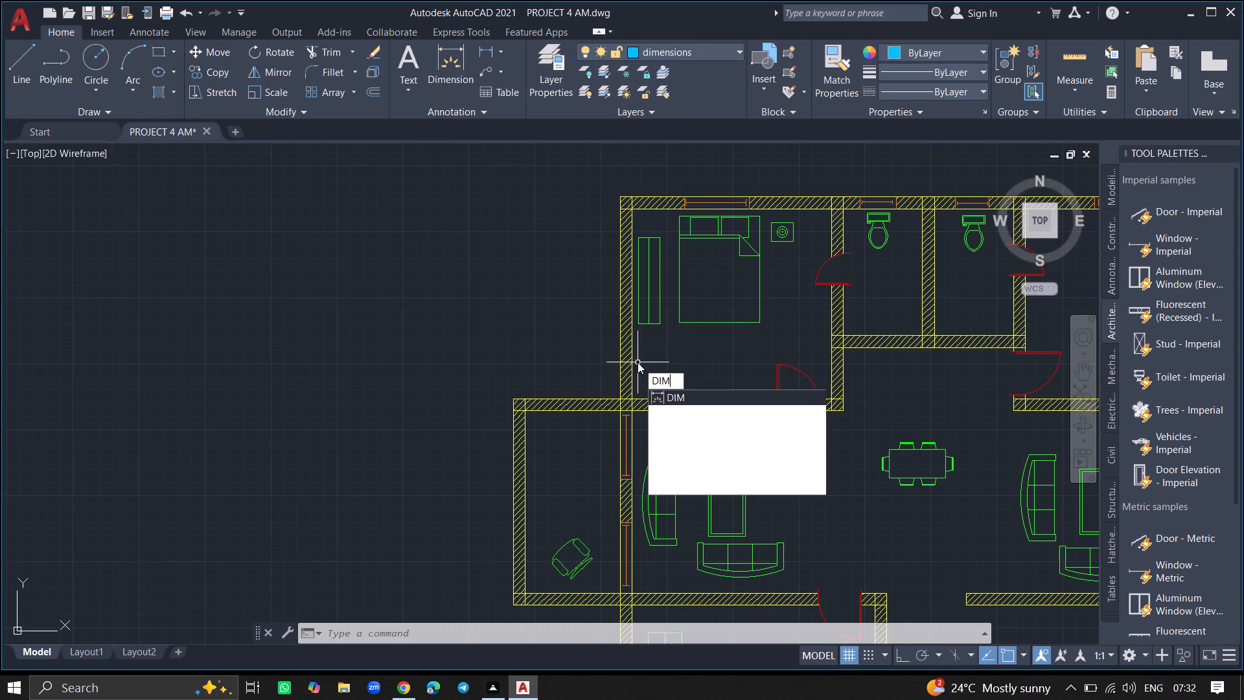
pyautogui.write('LI')
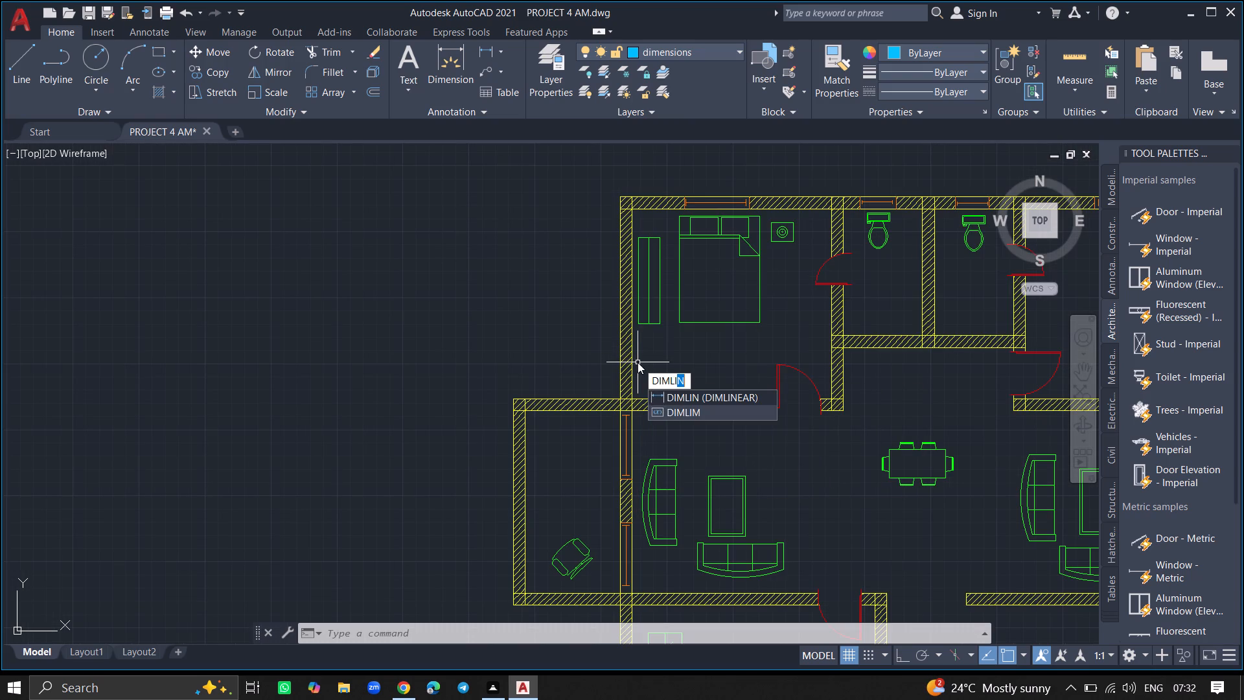
pyautogui.press('n')
pyautogui.press('e')
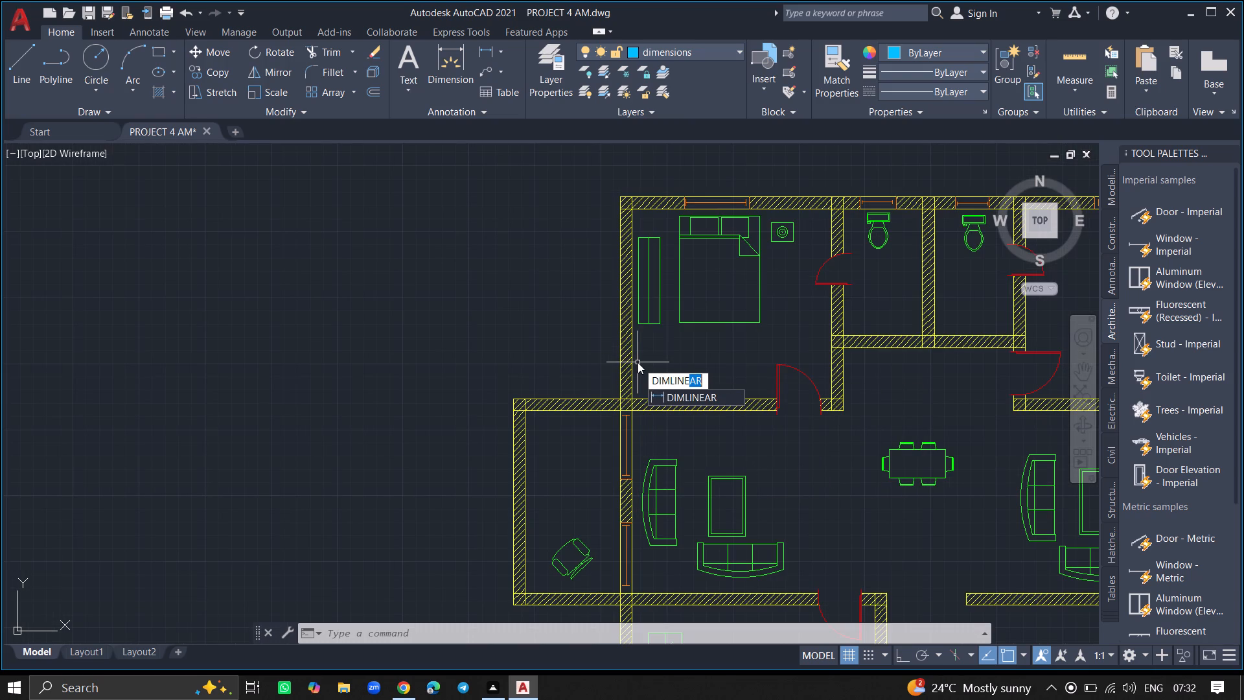
pyautogui.write('ARR')
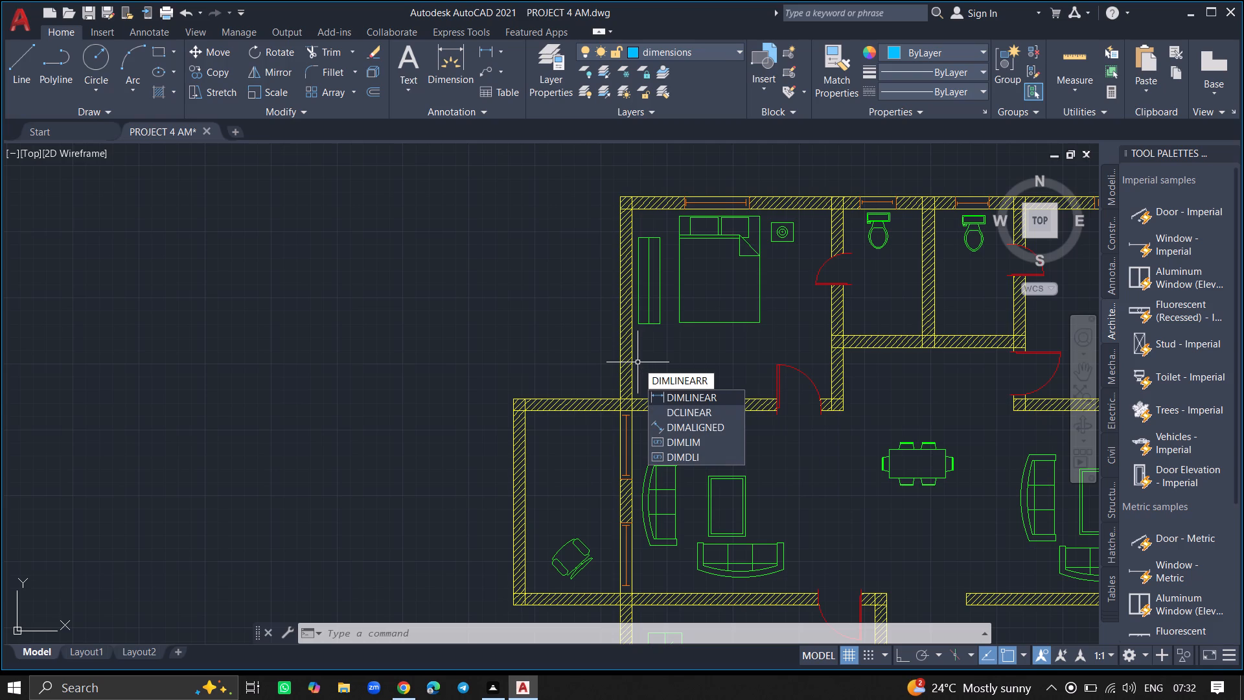
pyautogui.click(672, 401)
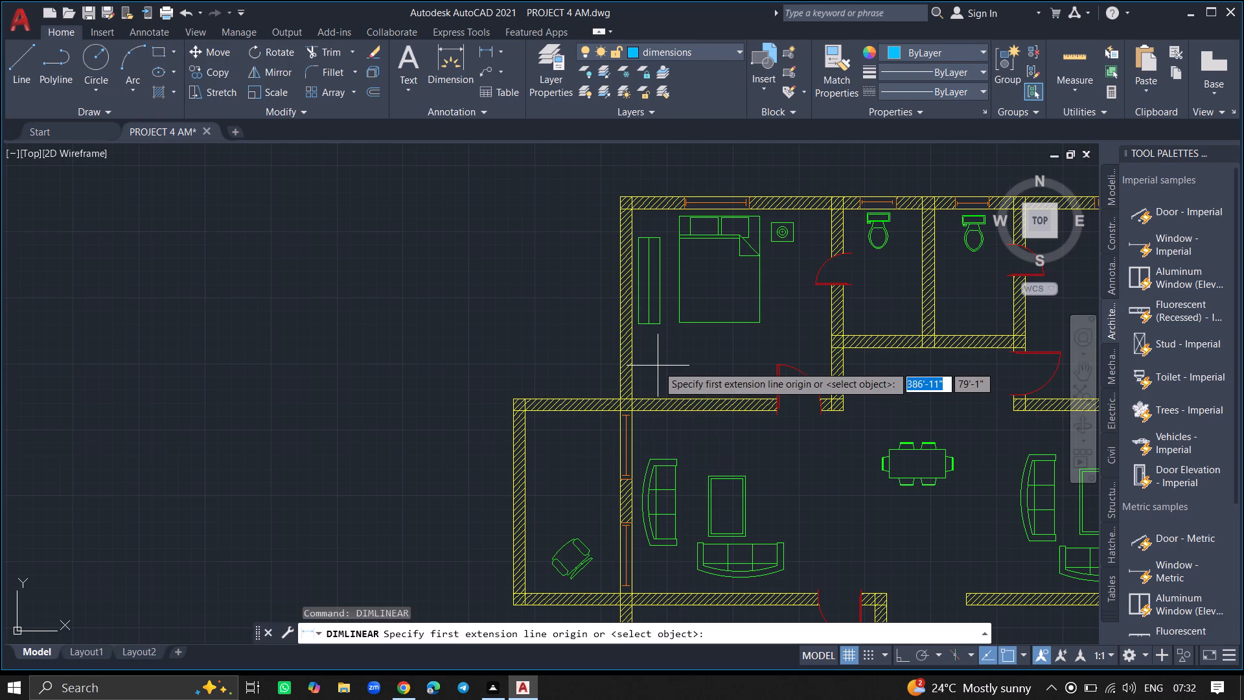
pyautogui.keyDown('ctrl'); pyautogui.scroll(4, 658, 366); pyautogui.keyUp('ctrl')
pyautogui.keyDown('ctrl'); pyautogui.scroll(-5, 621, 335); pyautogui.keyUp('ctrl')
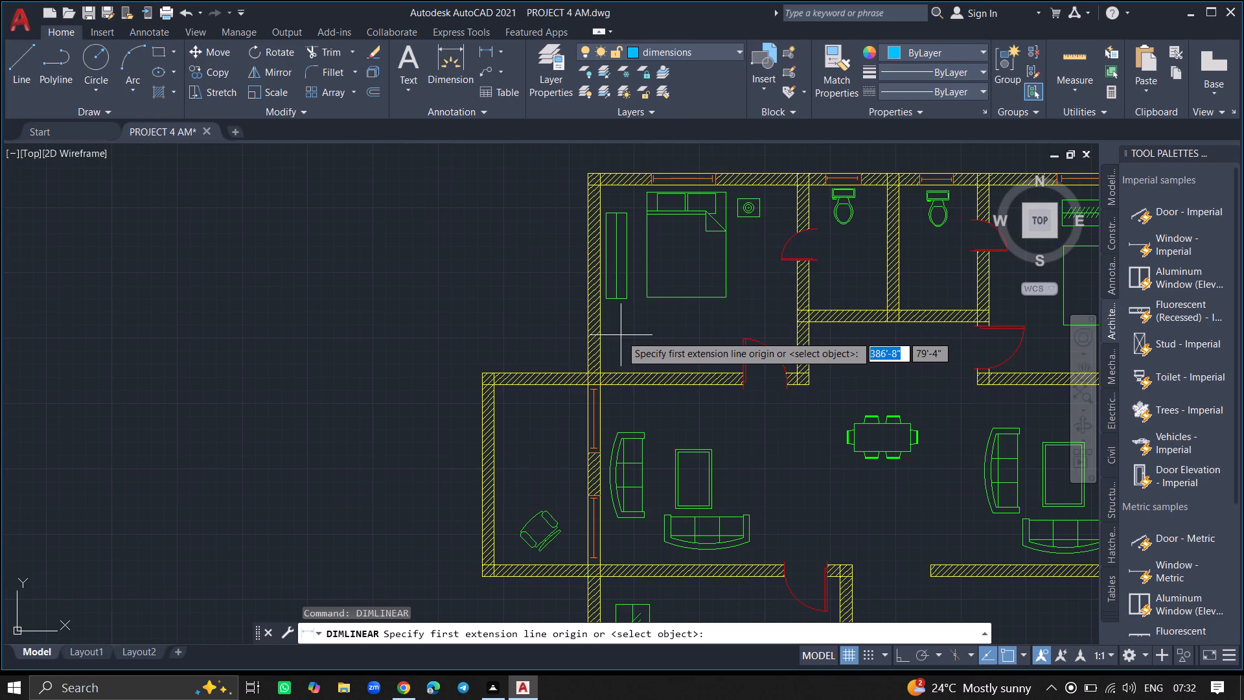
pyautogui.click(604, 313)
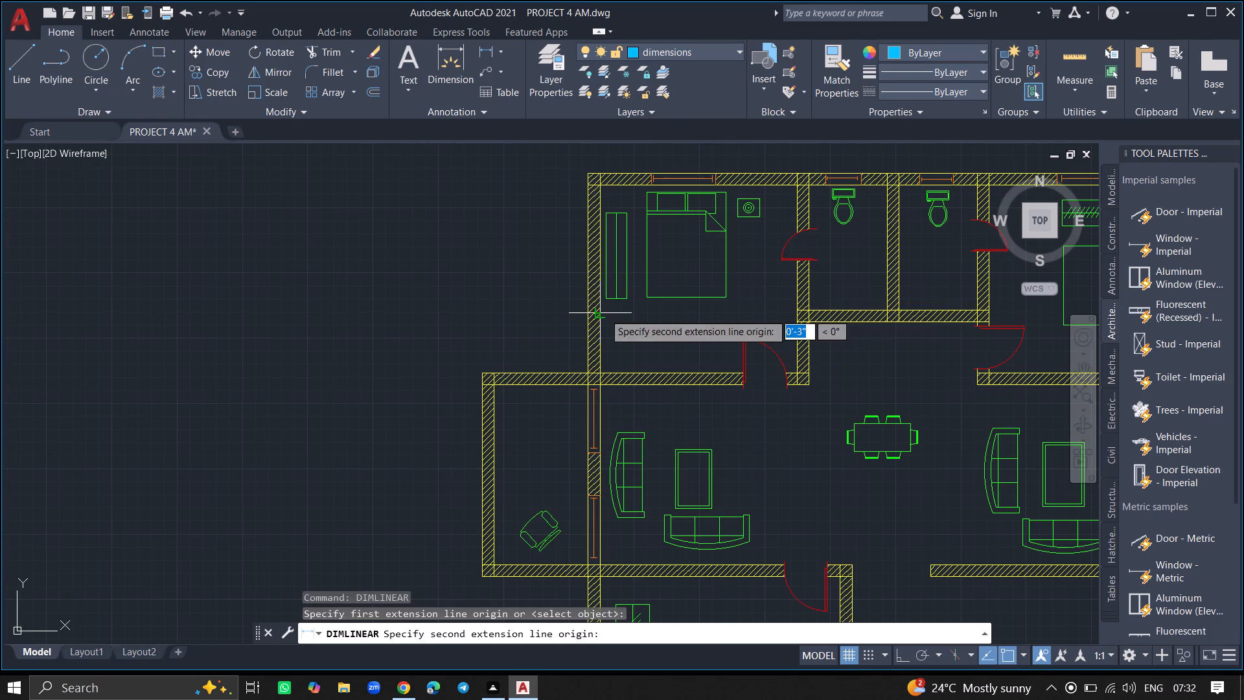
pyautogui.click(796, 316)
pyautogui.click(794, 328)
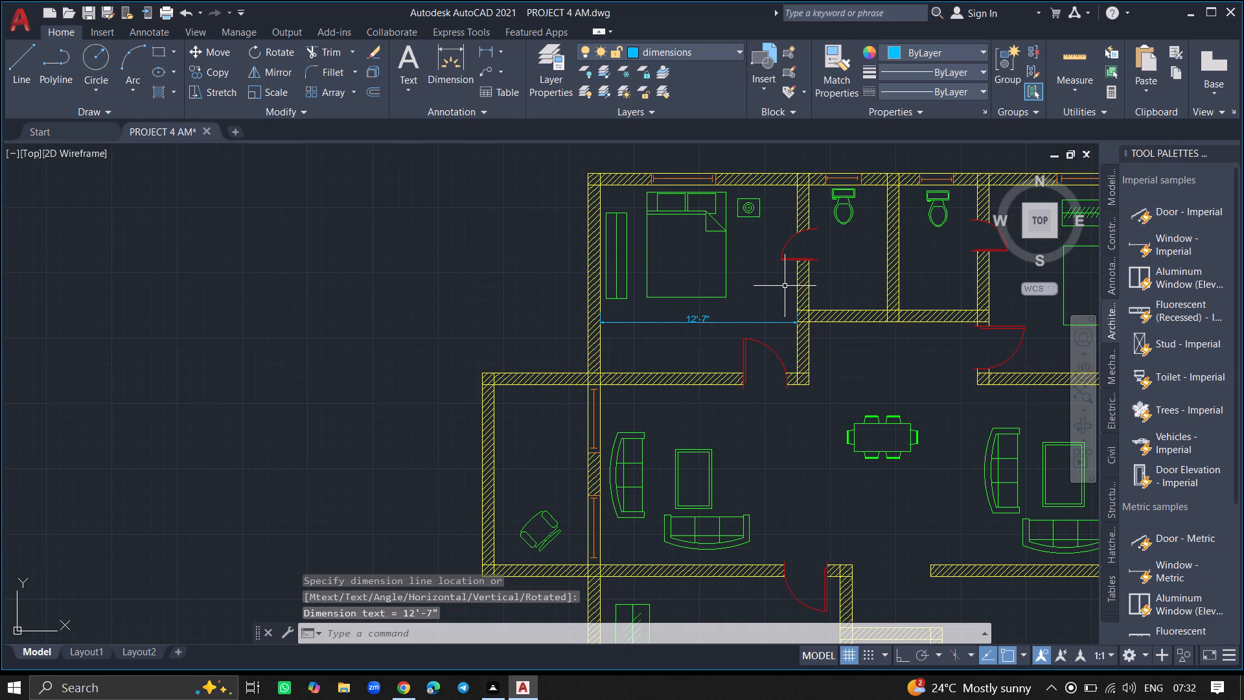
# Add a vertical linear dimension between the northwest bedroom's upper and lower inner wall faces, placed between the wardrobe and the bed.
pyautogui.press('d')
pyautogui.write('IM')
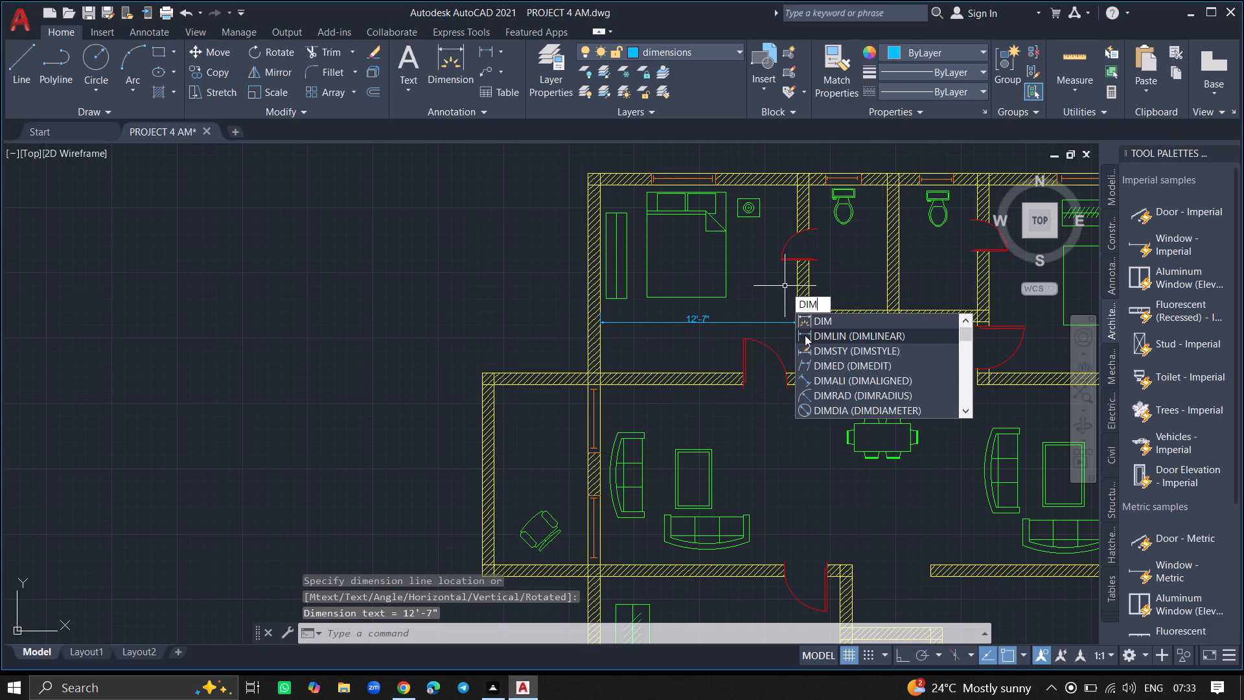
pyautogui.click(805, 335)
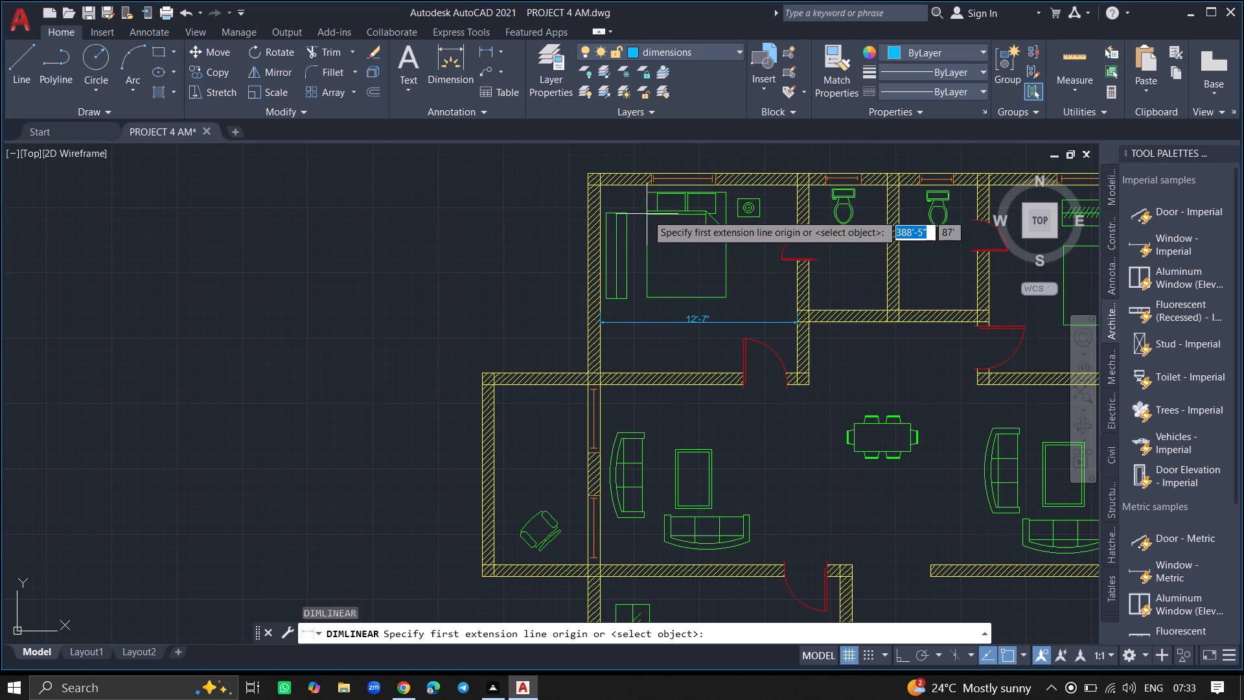
pyautogui.click(638, 187)
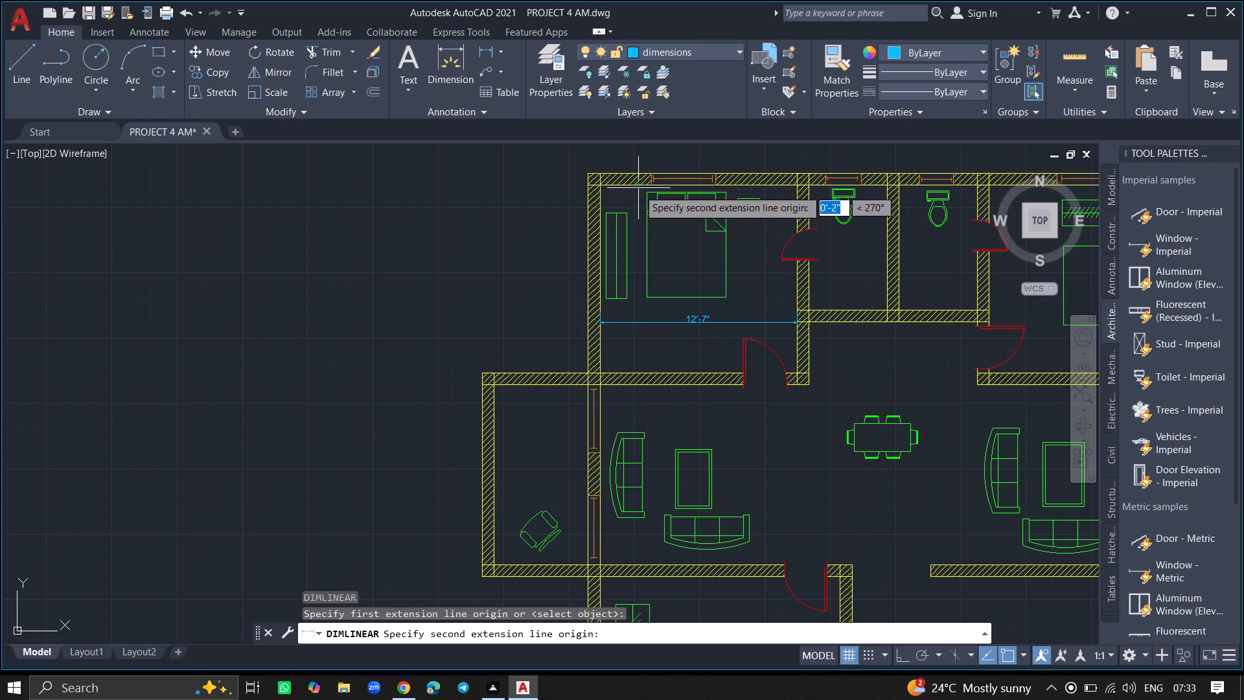
pyautogui.click(638, 375)
pyautogui.click(643, 365)
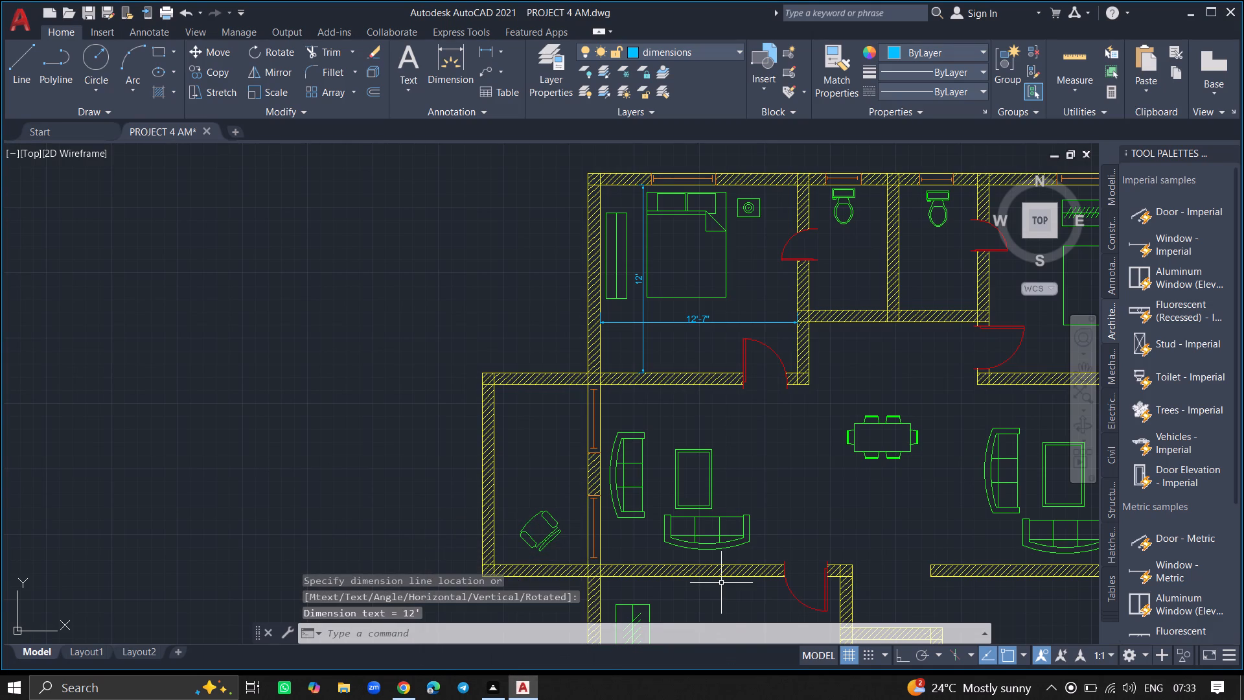
# Add a vertical linear dimension between the upper and lower inner wall faces of the western top toilet, placed east of its fixture.
pyautogui.keyDown('ctrl'); pyautogui.scroll(-3, 721, 583); pyautogui.keyUp('ctrl')
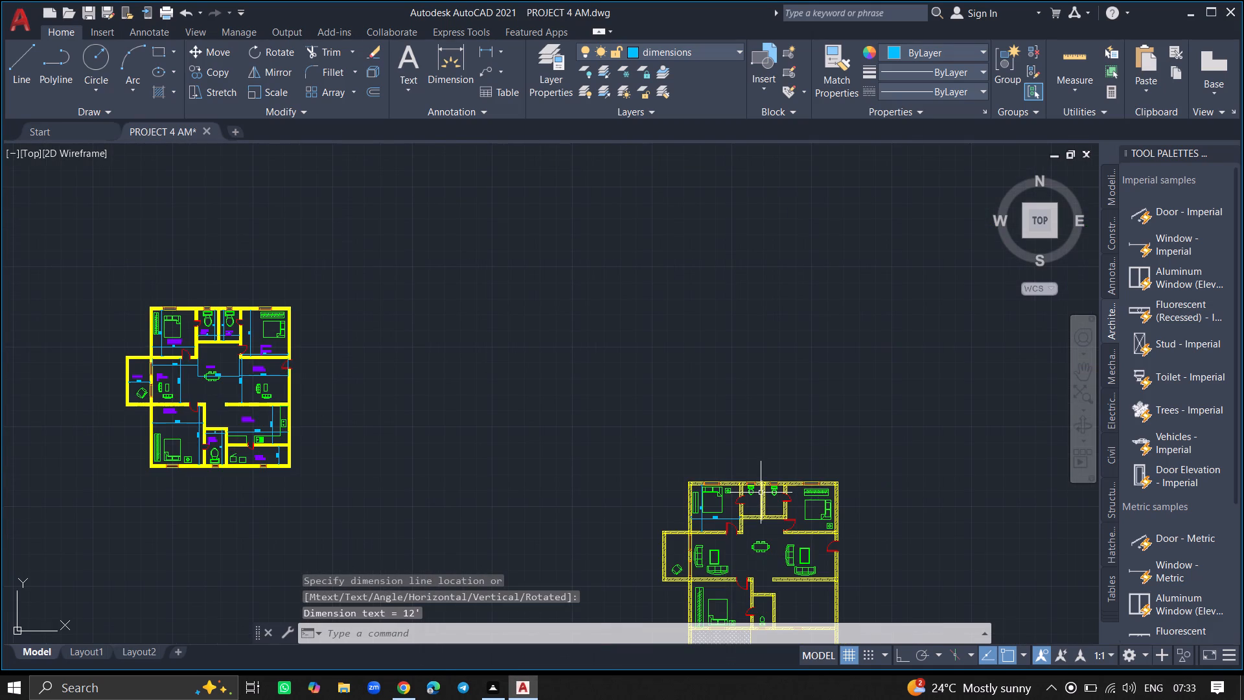
pyautogui.keyDown('ctrl'); pyautogui.scroll(4, 761, 493); pyautogui.keyUp('ctrl')
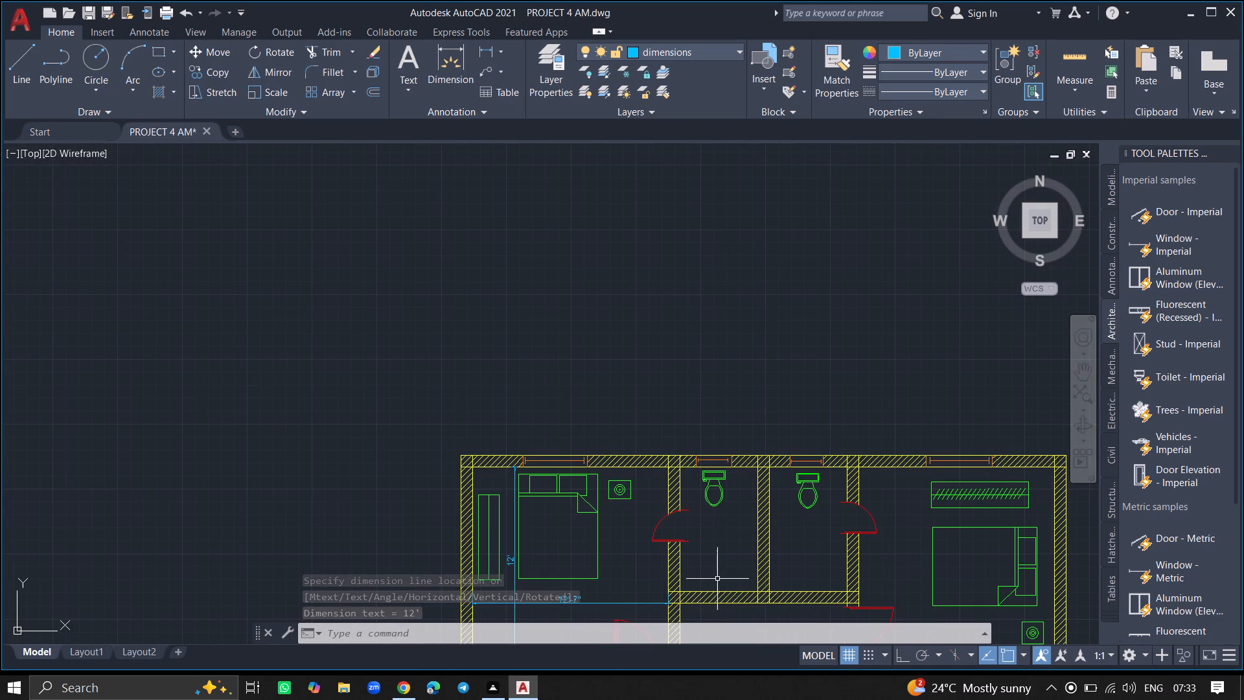
pyautogui.write('DIML')
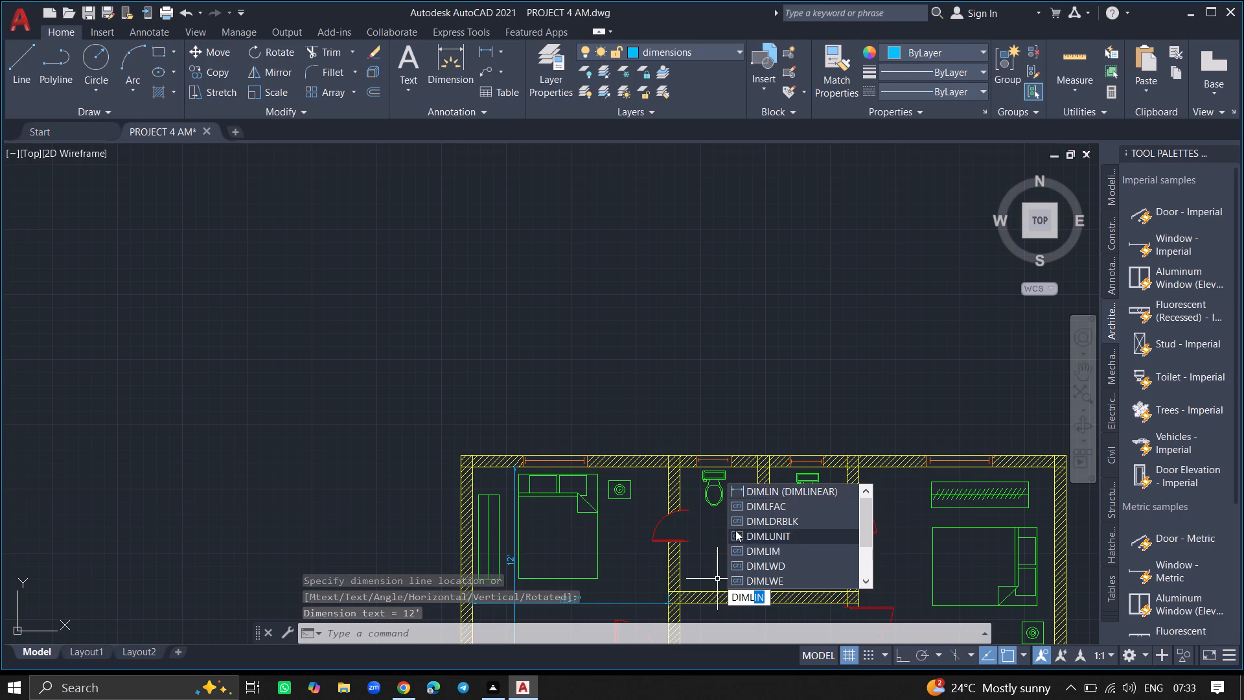
pyautogui.click(758, 493)
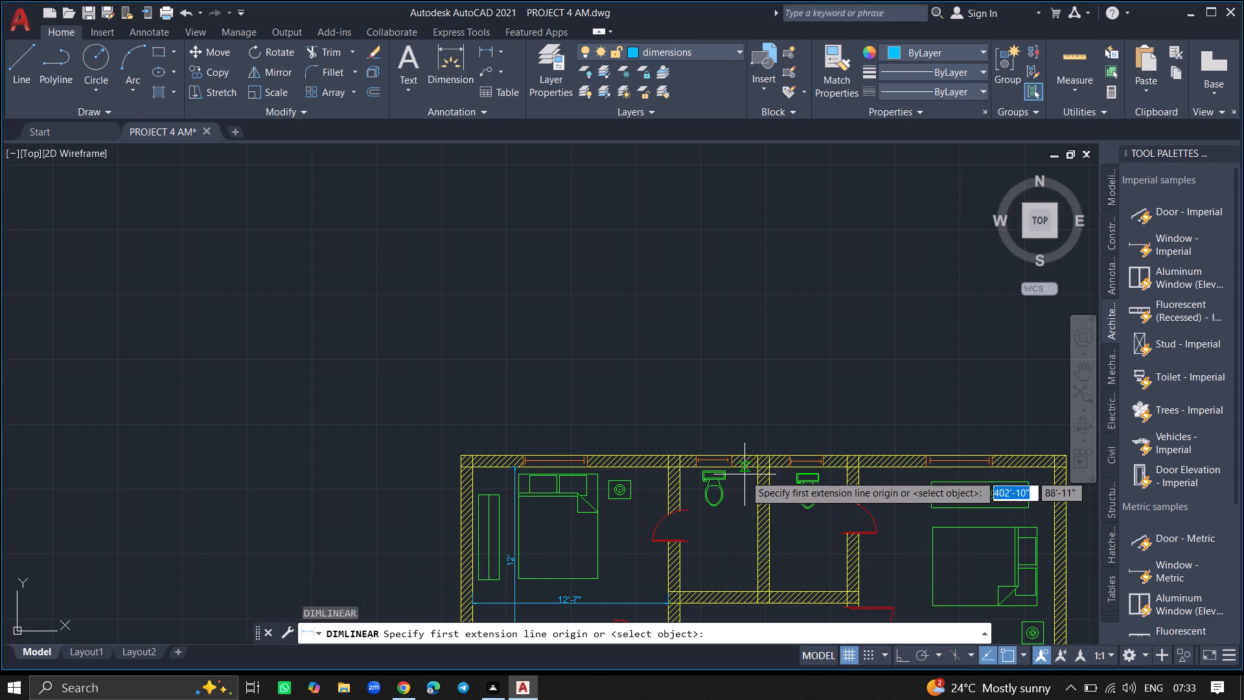
pyautogui.moveTo(744, 468); pyautogui.dragTo(741, 549)
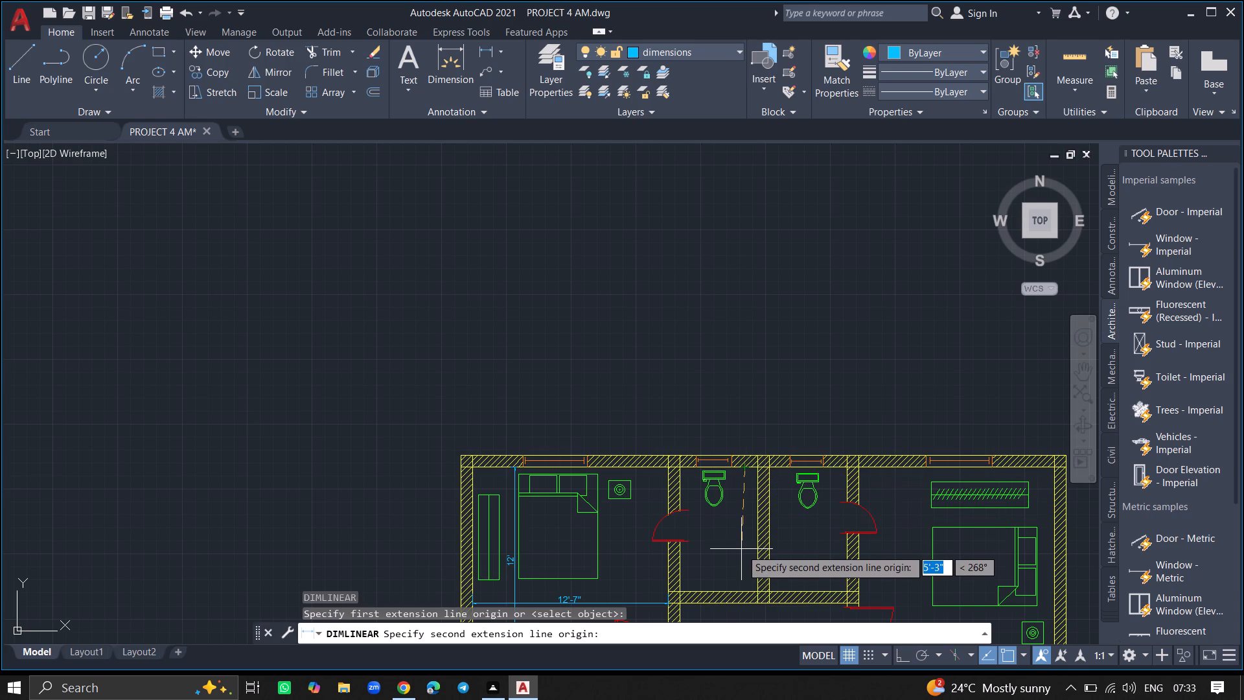
pyautogui.click(746, 590)
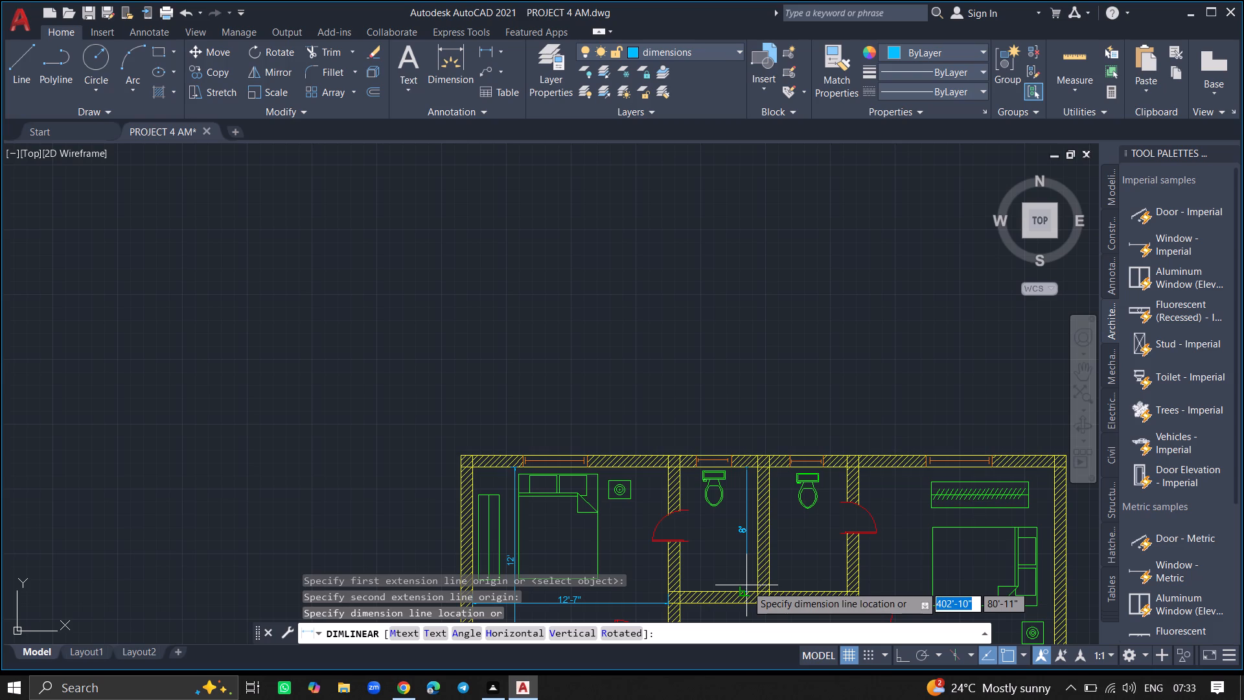
pyautogui.click(746, 585)
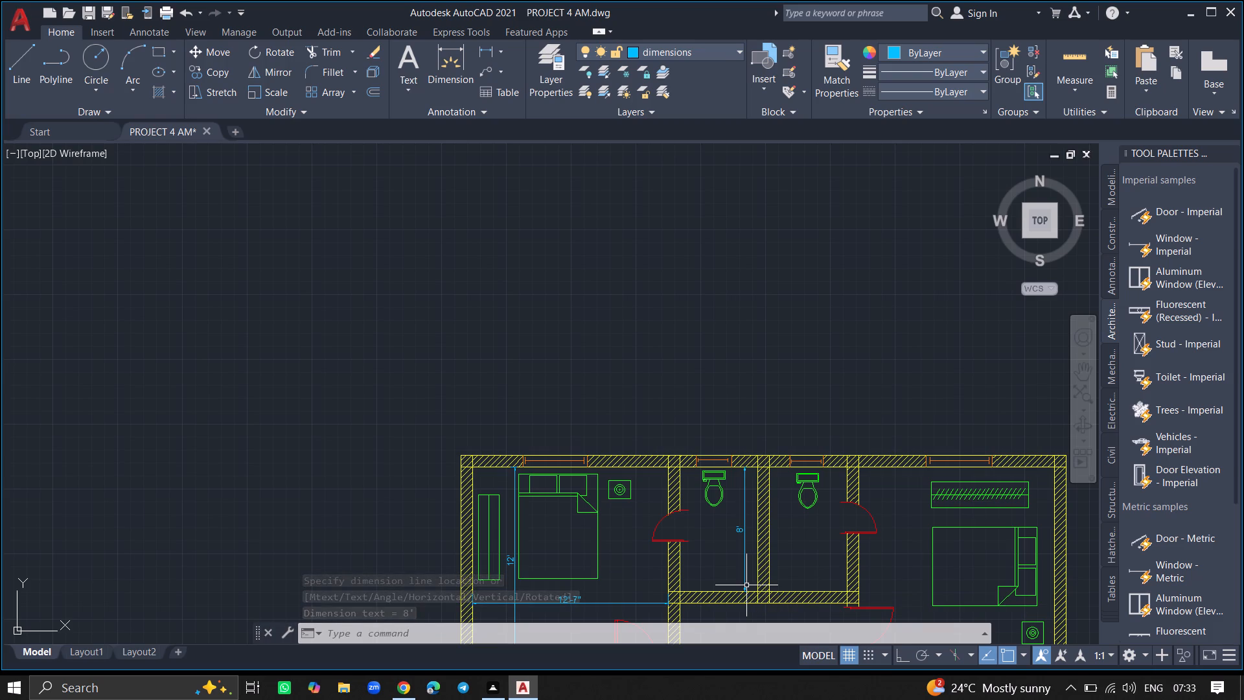
# Add a horizontal linear dimension across the western top toilet between its inner side-wall faces, placed below the door opening.
pyautogui.write('DIML')
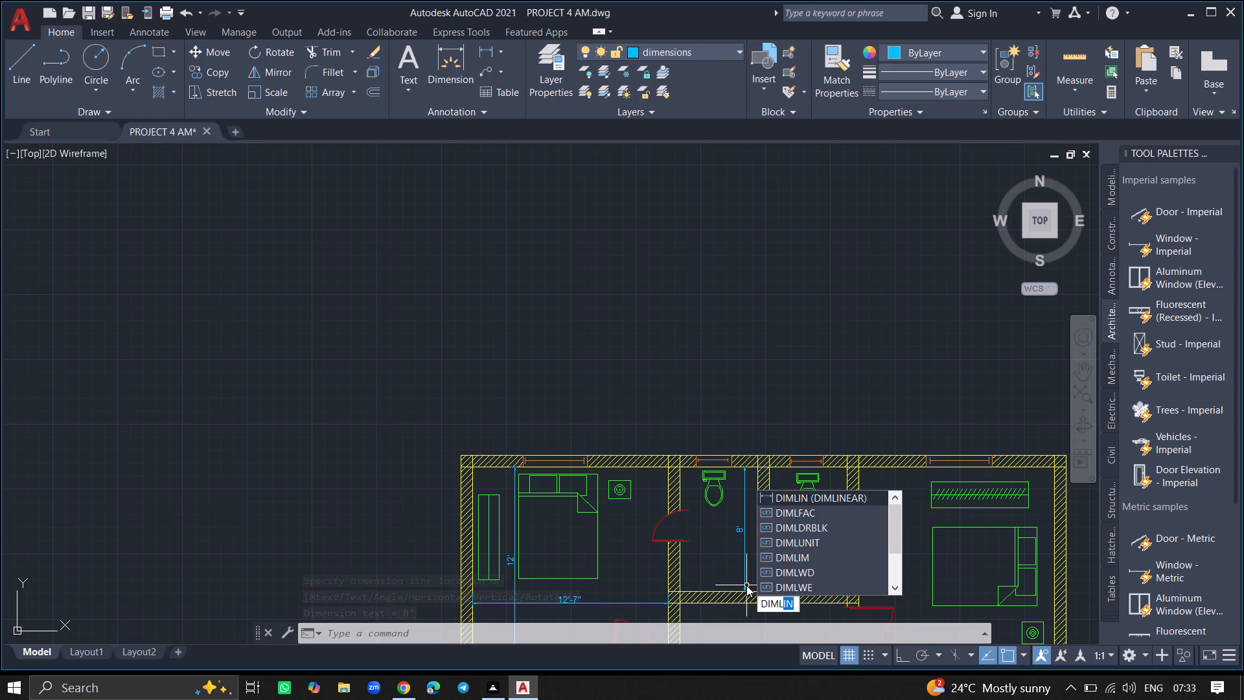
pyautogui.click(801, 496)
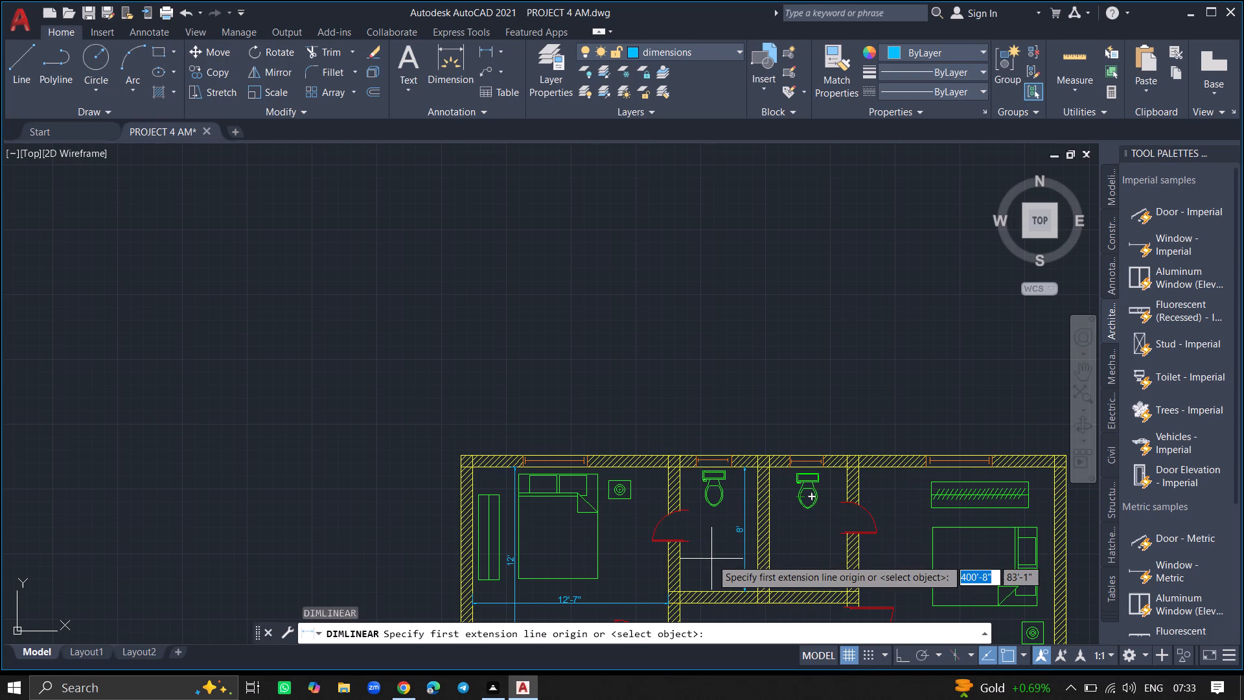
pyautogui.keyDown('ctrl'); pyautogui.scroll(2, 711, 559); pyautogui.keyUp('ctrl')
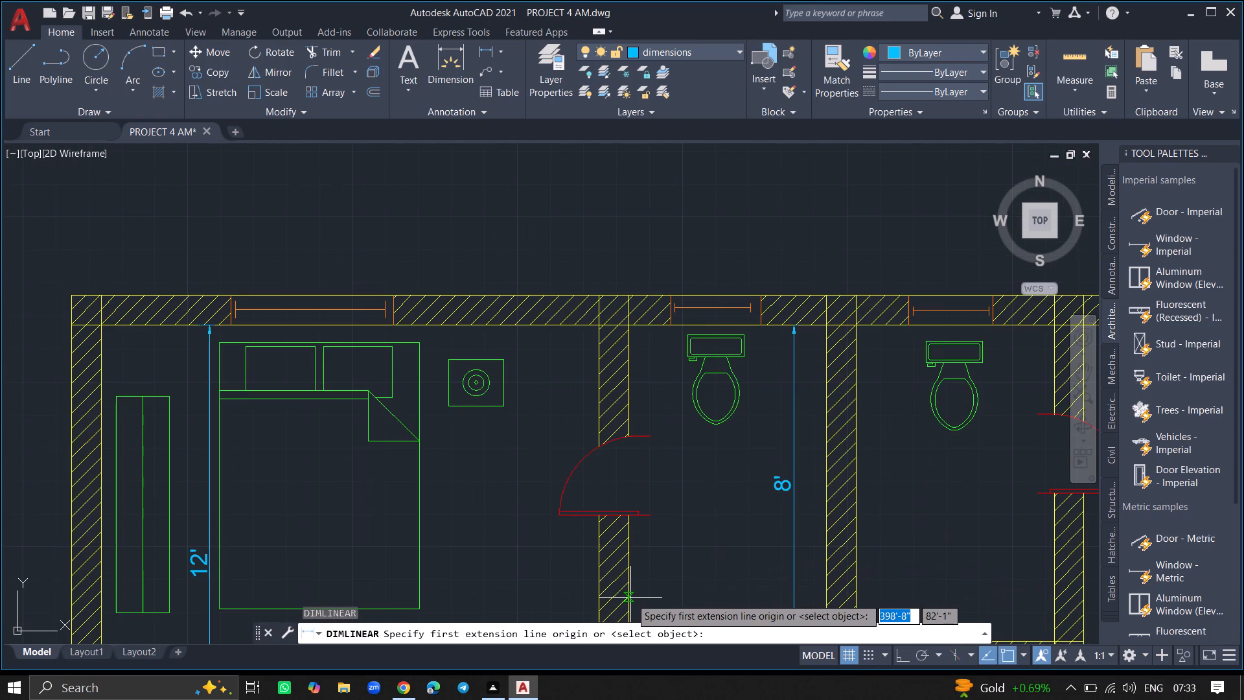
pyautogui.click(630, 598)
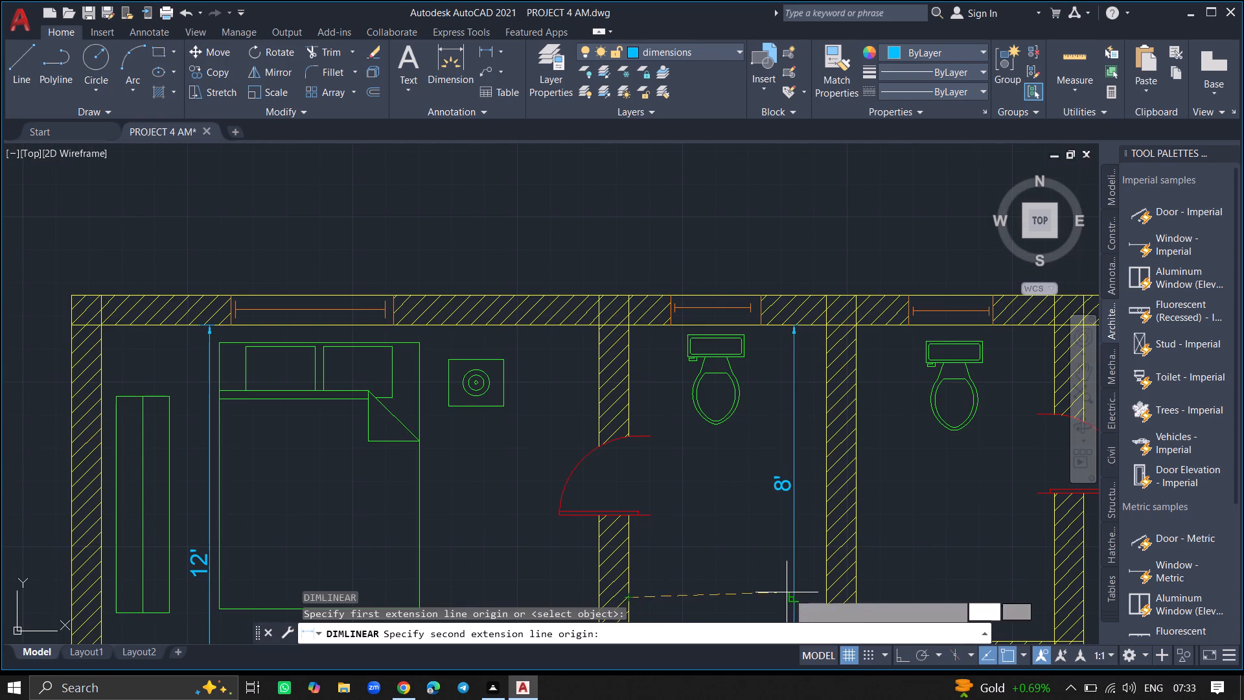
pyautogui.click(827, 600)
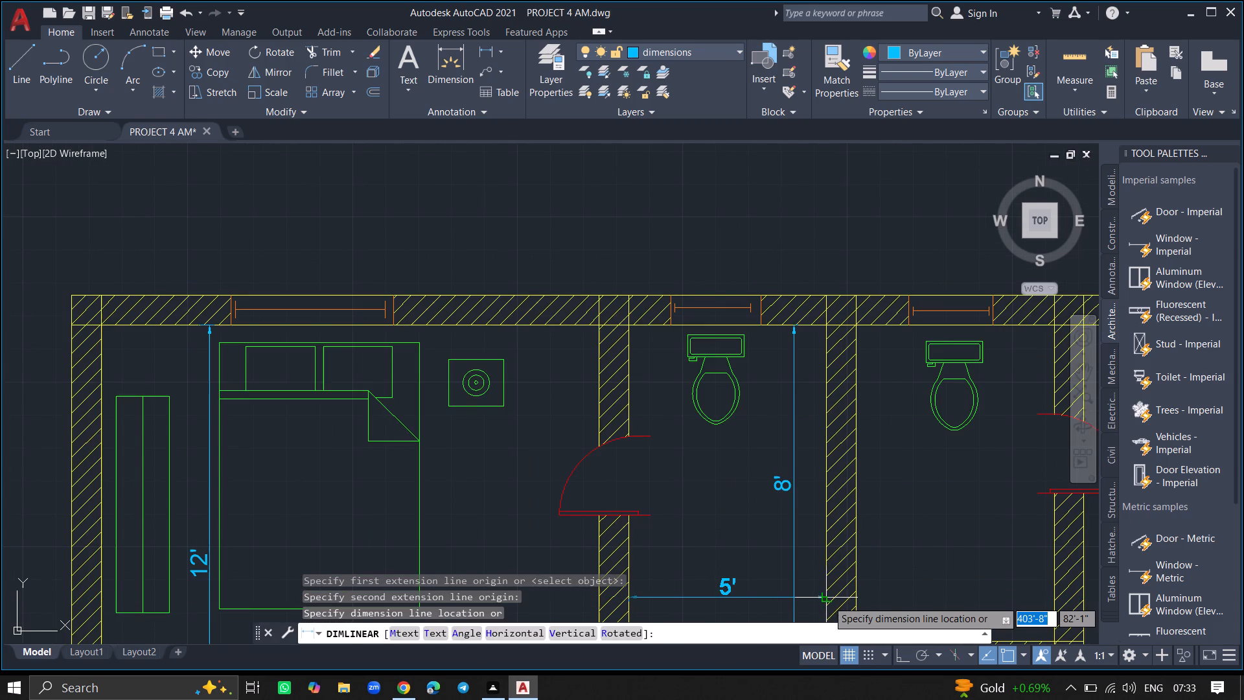
pyautogui.click(825, 582)
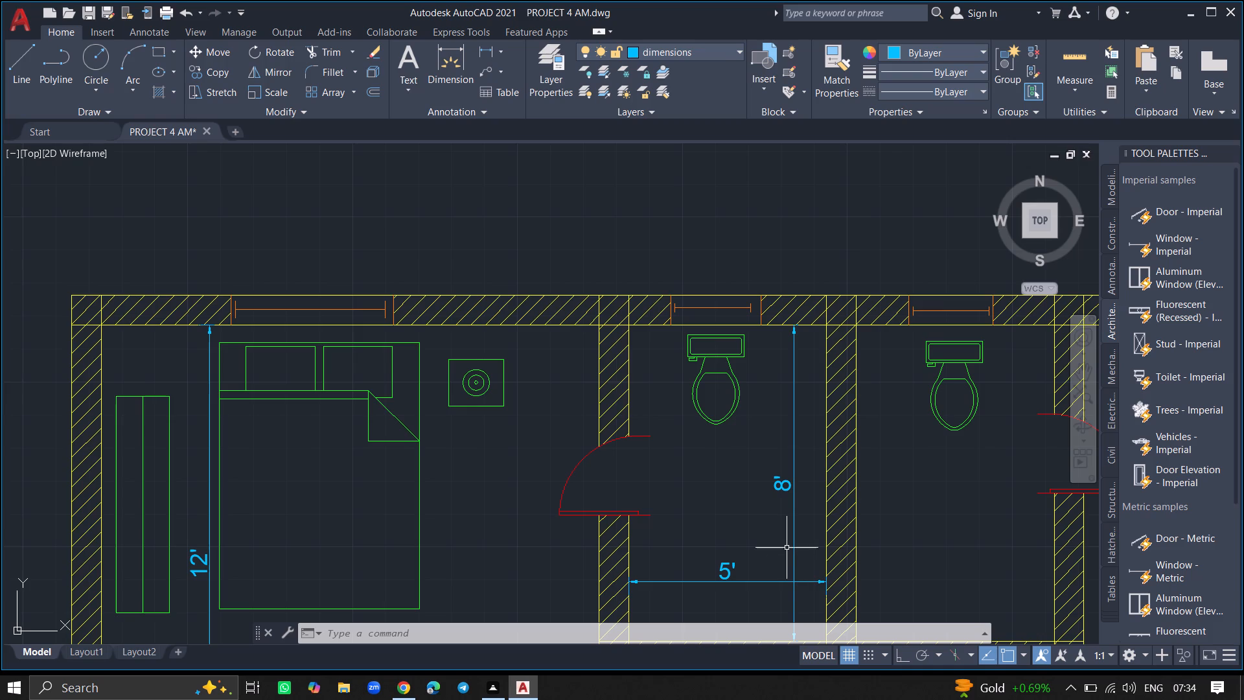
# Add a vertical linear dimension between the upper and lower inner wall faces of the eastern top toilet, placed near its west wall.
pyautogui.keyDown('ctrl'); pyautogui.scroll(-1, 754, 522); pyautogui.keyUp('ctrl')
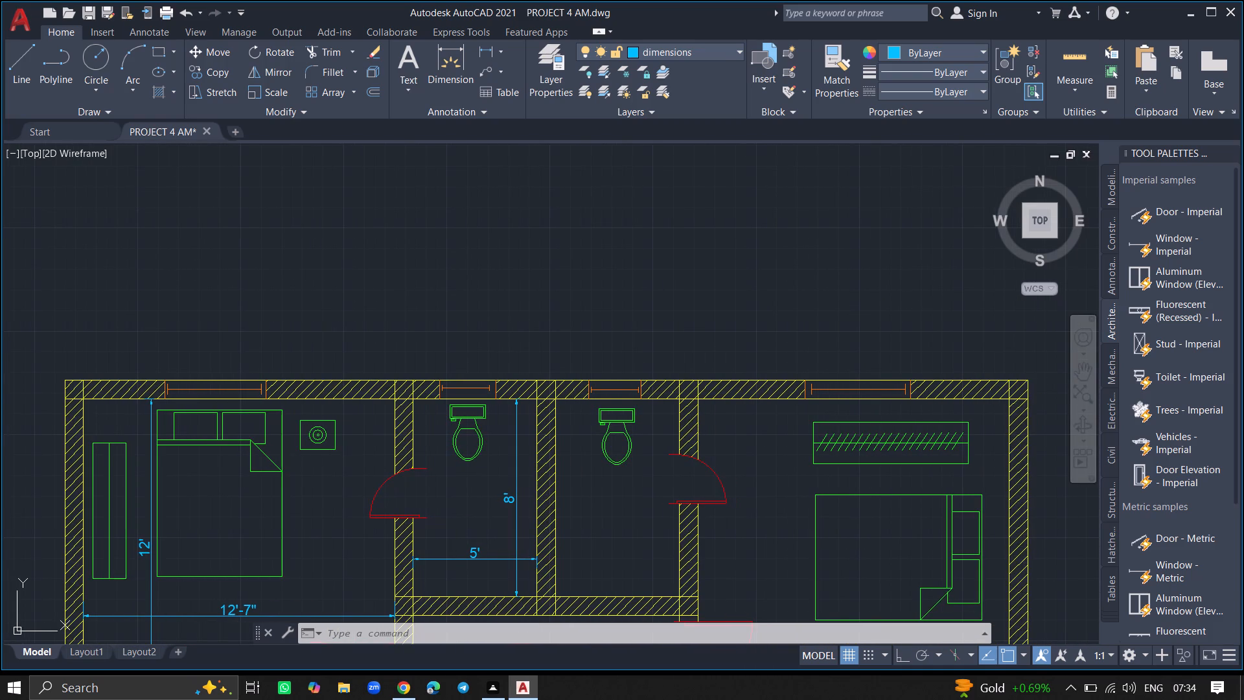
pyautogui.write('DIML')
pyautogui.click(903, 577)
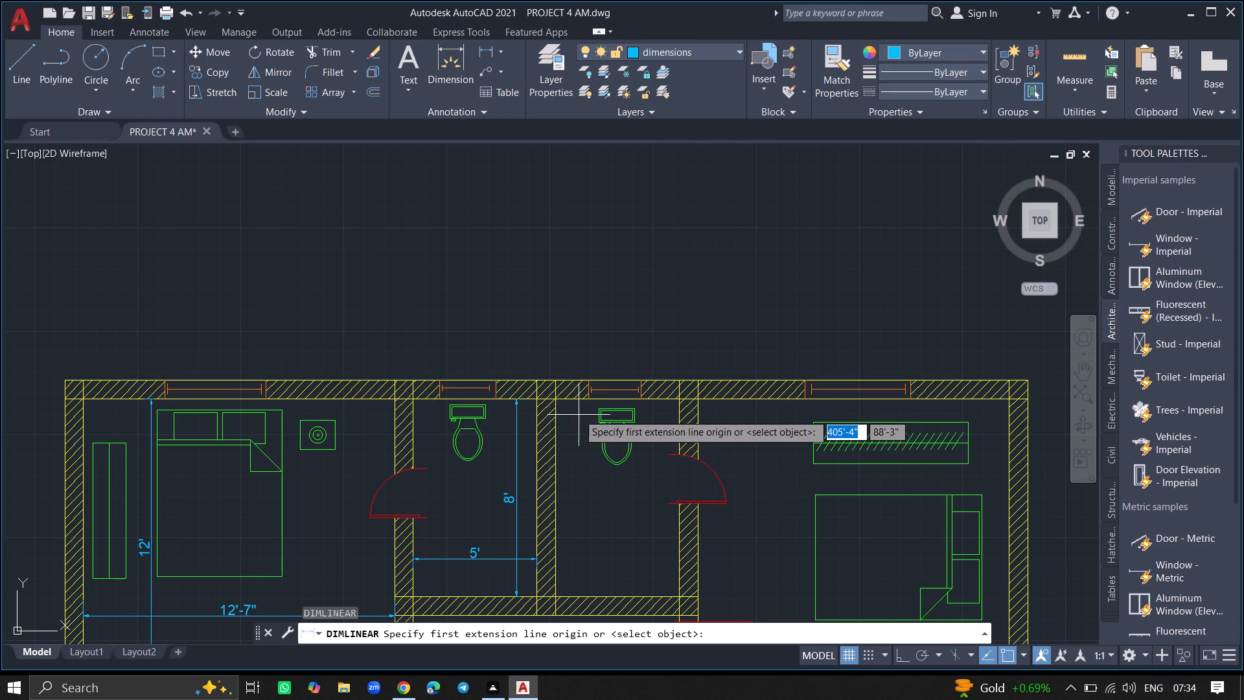
pyautogui.moveTo(578, 402); pyautogui.dragTo(579, 499)
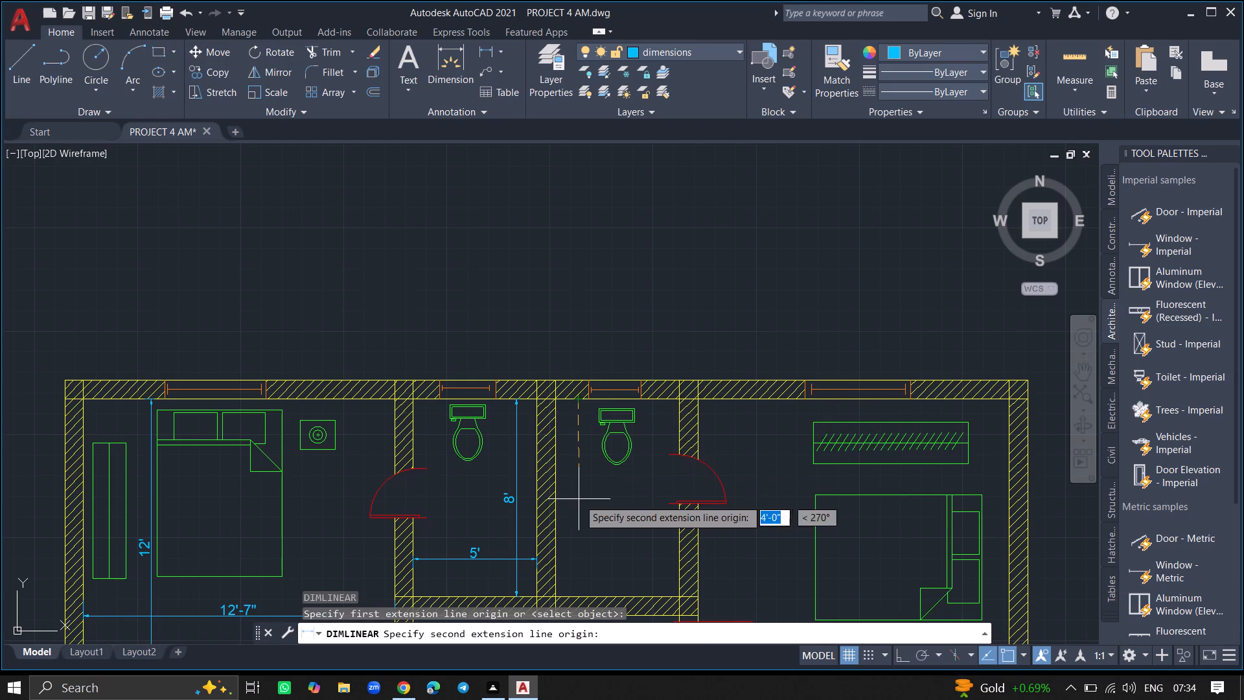
pyautogui.click(579, 596)
pyautogui.click(579, 590)
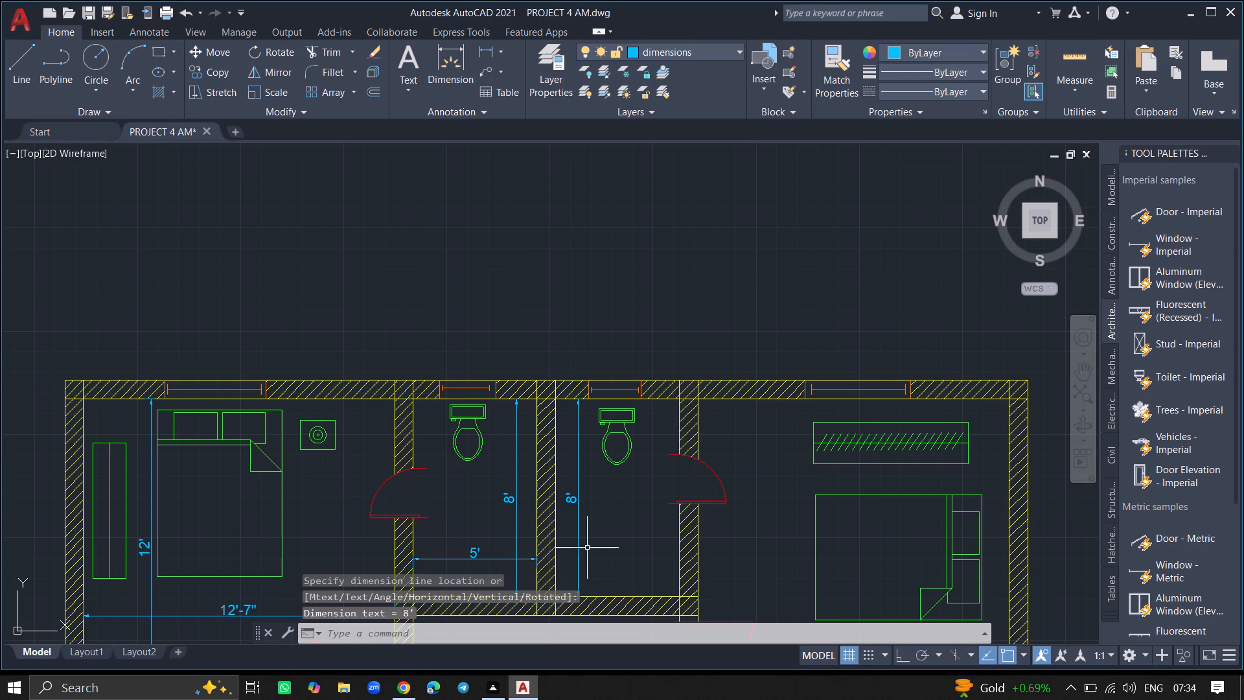
# Add a horizontal linear dimension across the eastern top toilet between its inner side-wall faces, placed below the door opening.
pyautogui.write('DIML')
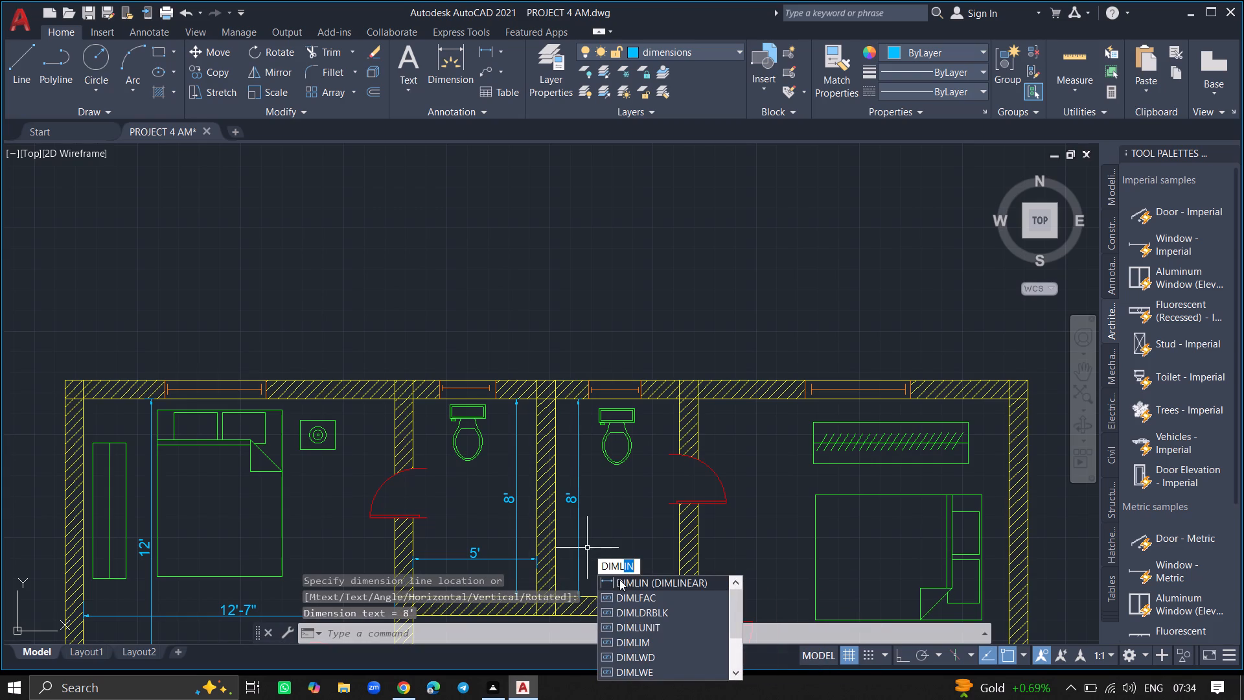
pyautogui.click(619, 579)
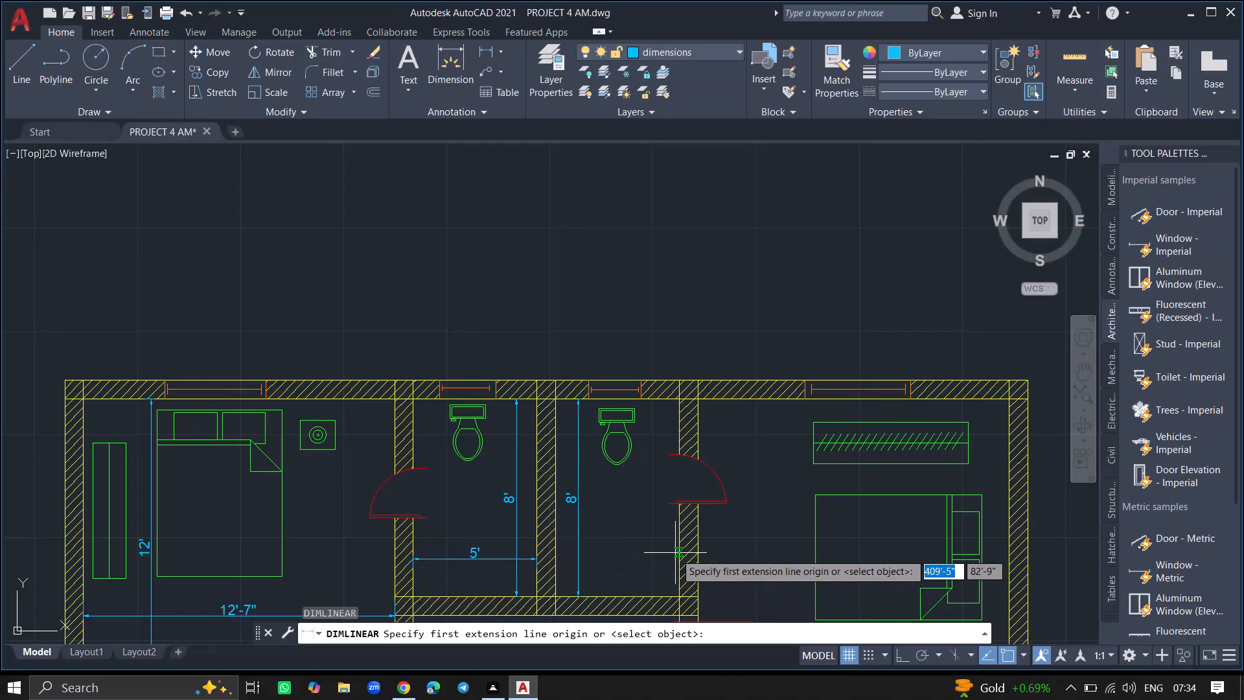
pyautogui.click(678, 553)
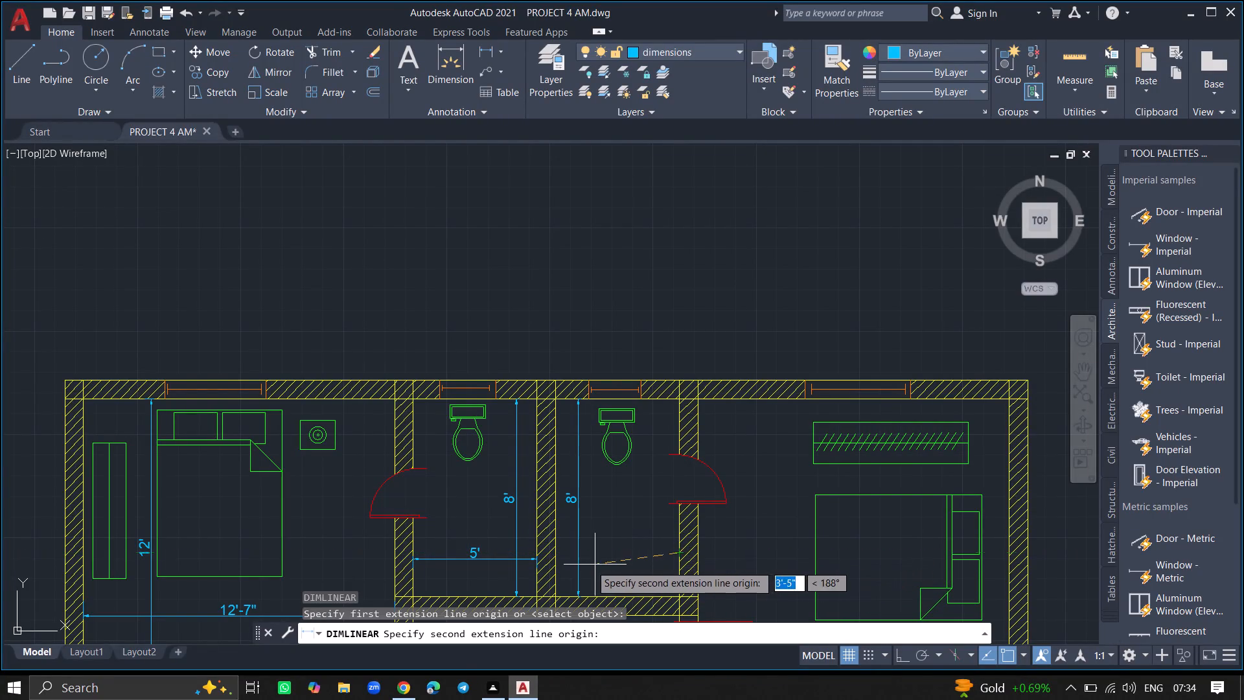
pyautogui.click(556, 552)
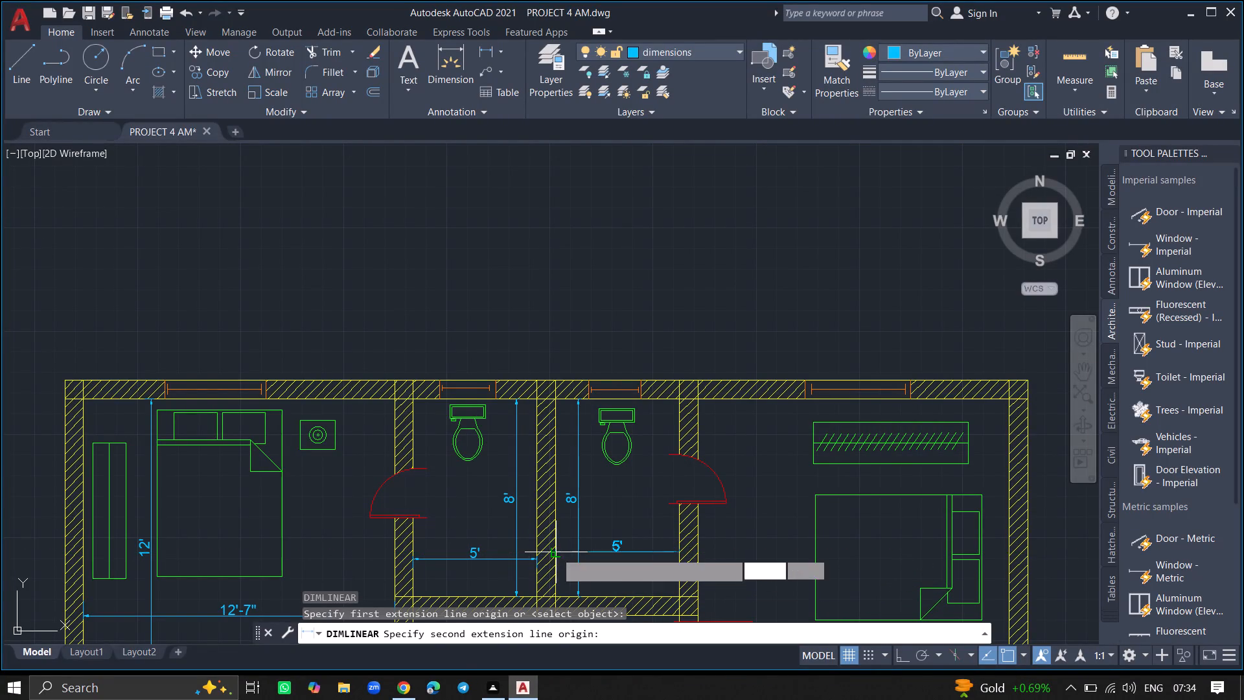
pyautogui.click(557, 555)
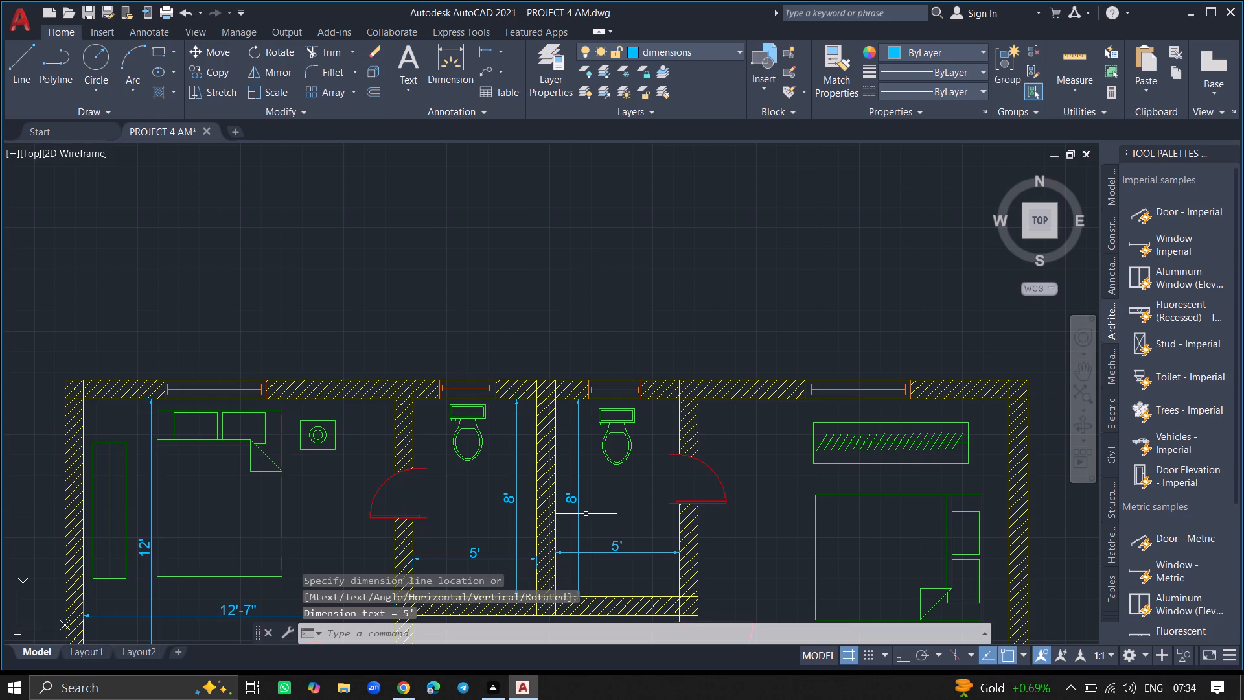
# Add a vertical linear dimension between the upper and lower inner wall faces of the toilet beside the southwest bedroom, placed near its east wall.
pyautogui.keyDown('ctrl'); pyautogui.scroll(-4, 586, 514); pyautogui.keyUp('ctrl')
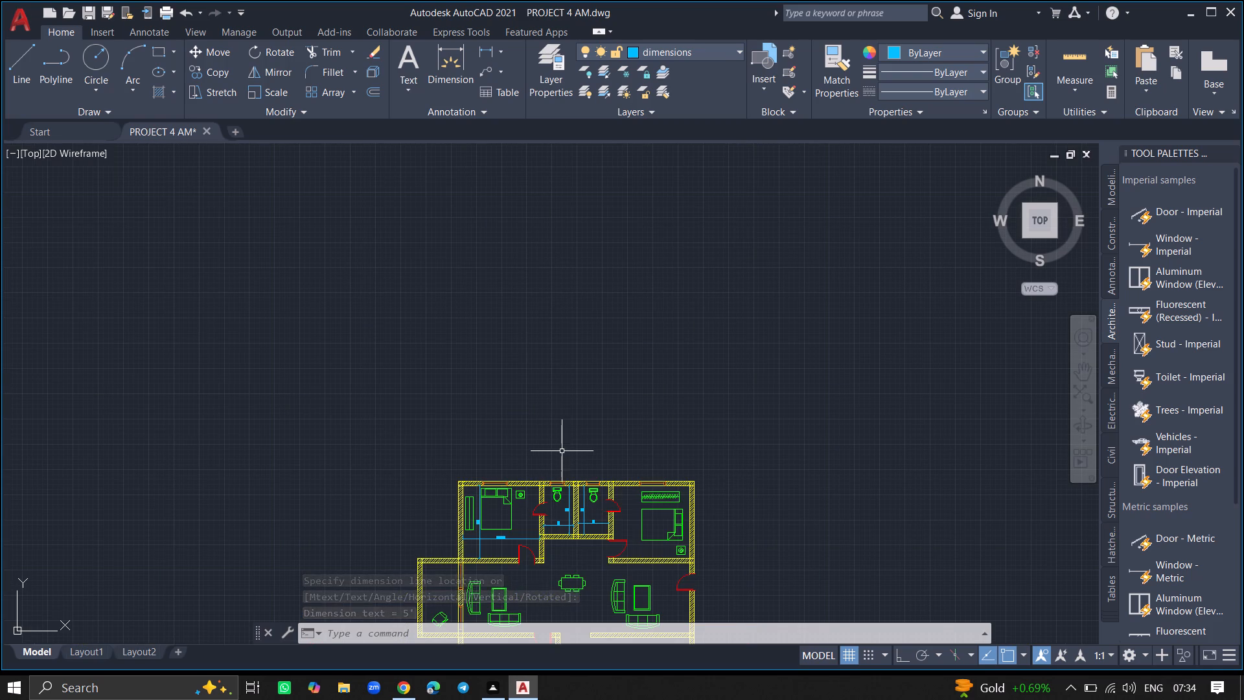
pyautogui.keyDown('ctrl'); pyautogui.scroll(-2, 562, 451); pyautogui.keyUp('ctrl')
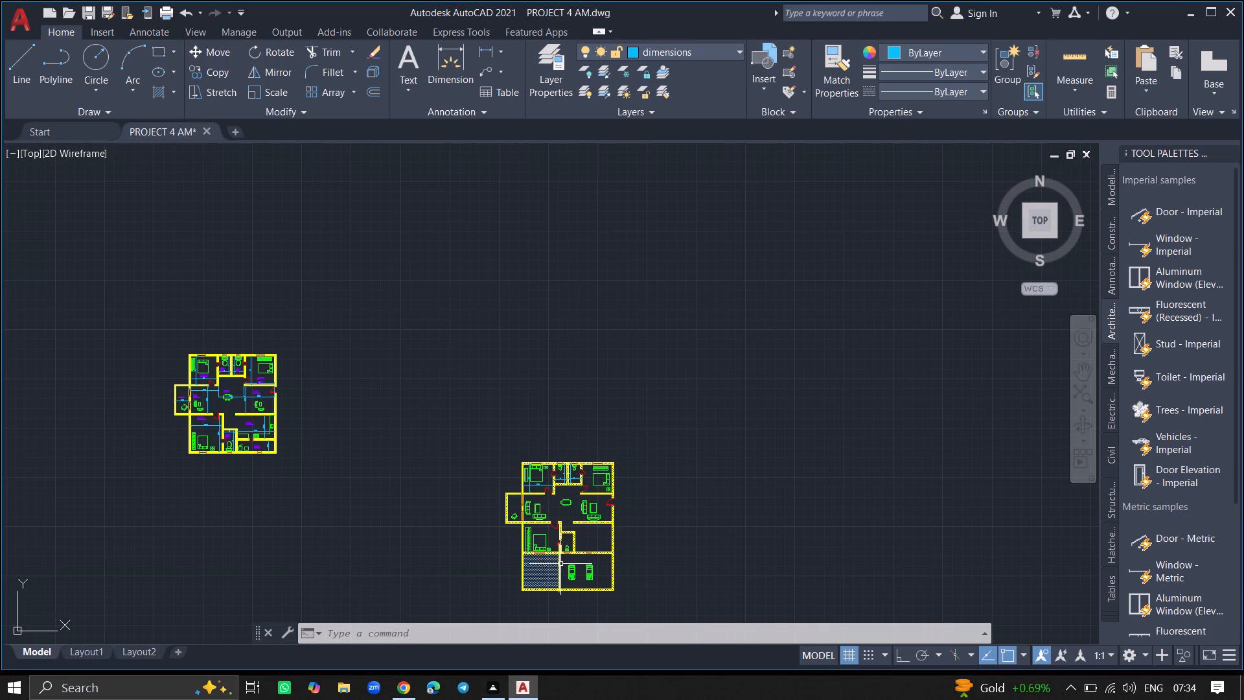
pyautogui.keyDown('ctrl'); pyautogui.scroll(3, 560, 564); pyautogui.keyUp('ctrl')
pyautogui.keyDown('ctrl'); pyautogui.scroll(3, 574, 480); pyautogui.keyUp('ctrl')
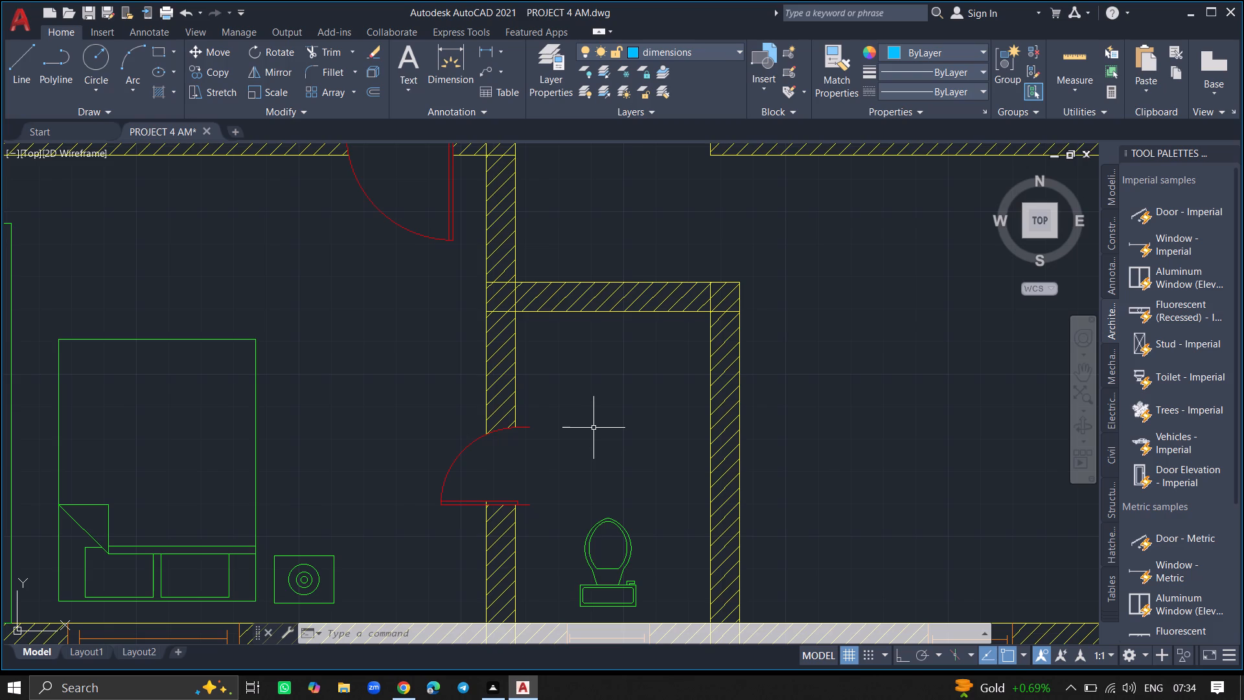
pyautogui.write('DIML')
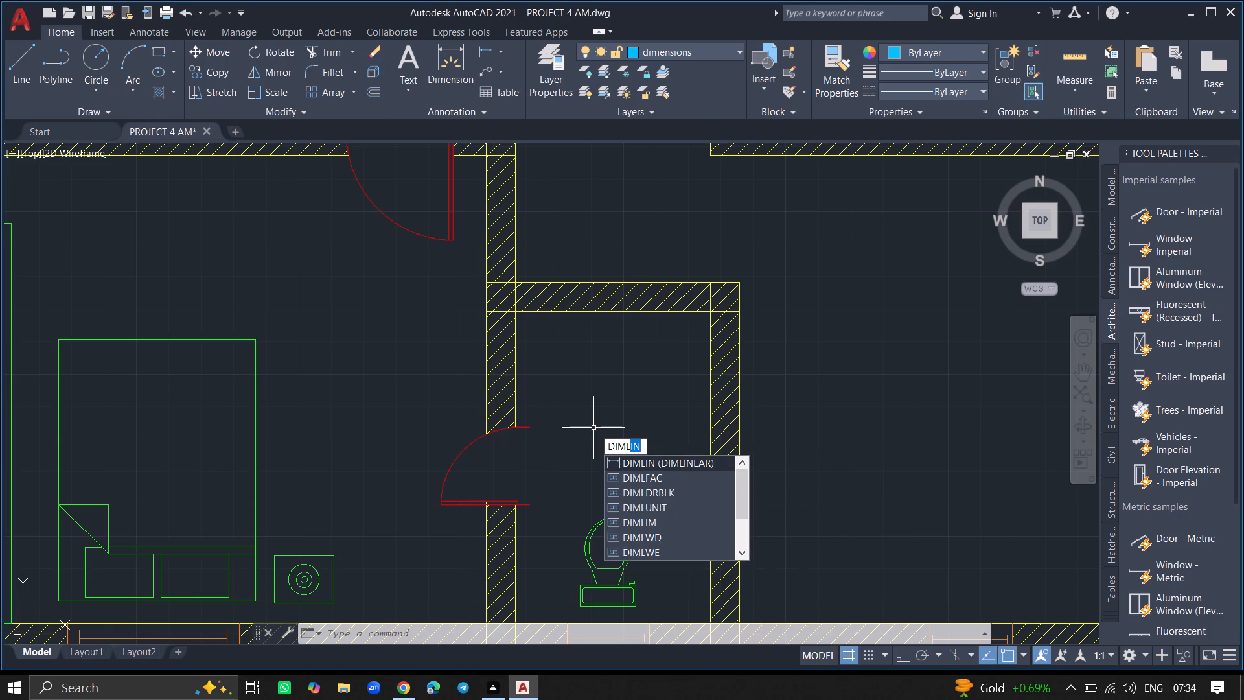
pyautogui.click(634, 458)
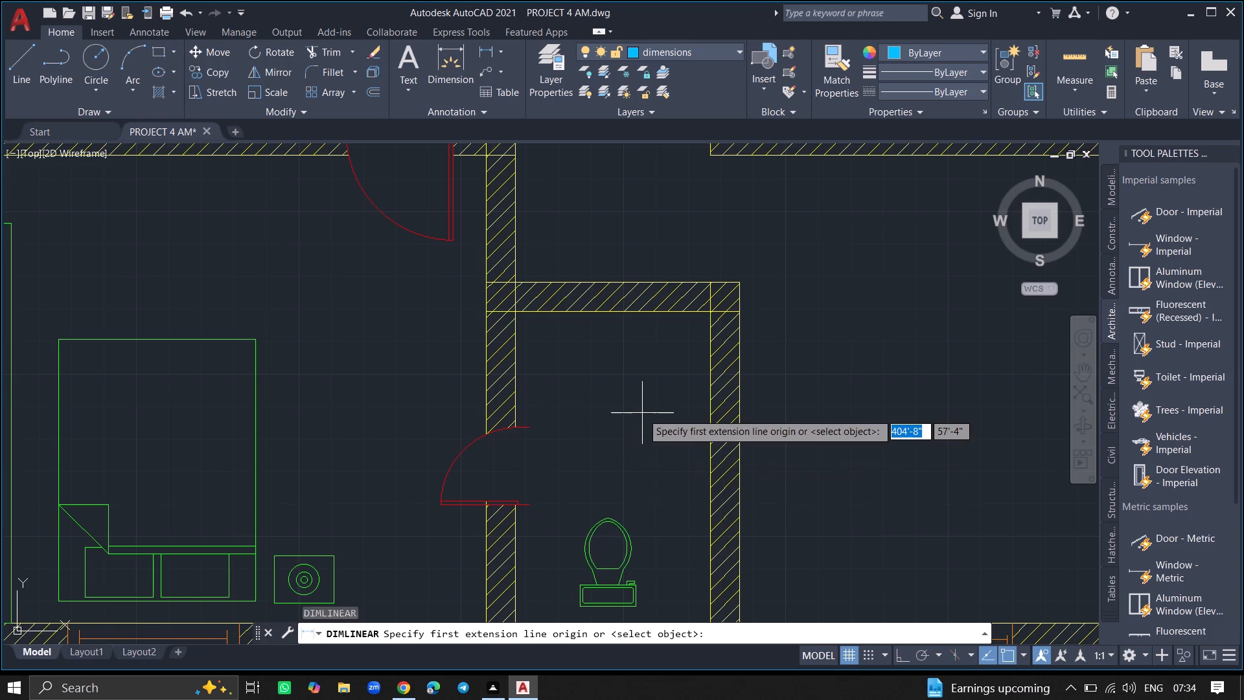
pyautogui.keyDown('ctrl'); pyautogui.scroll(-2, 642, 413); pyautogui.keyUp('ctrl')
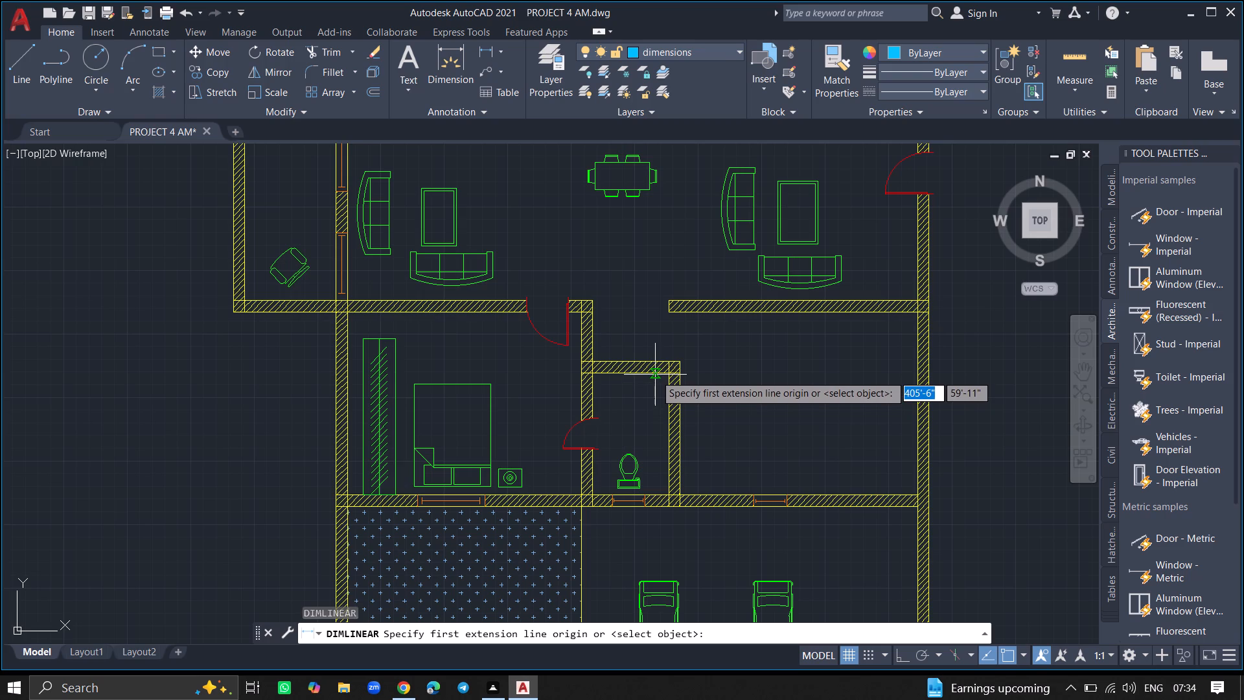
pyautogui.click(655, 375)
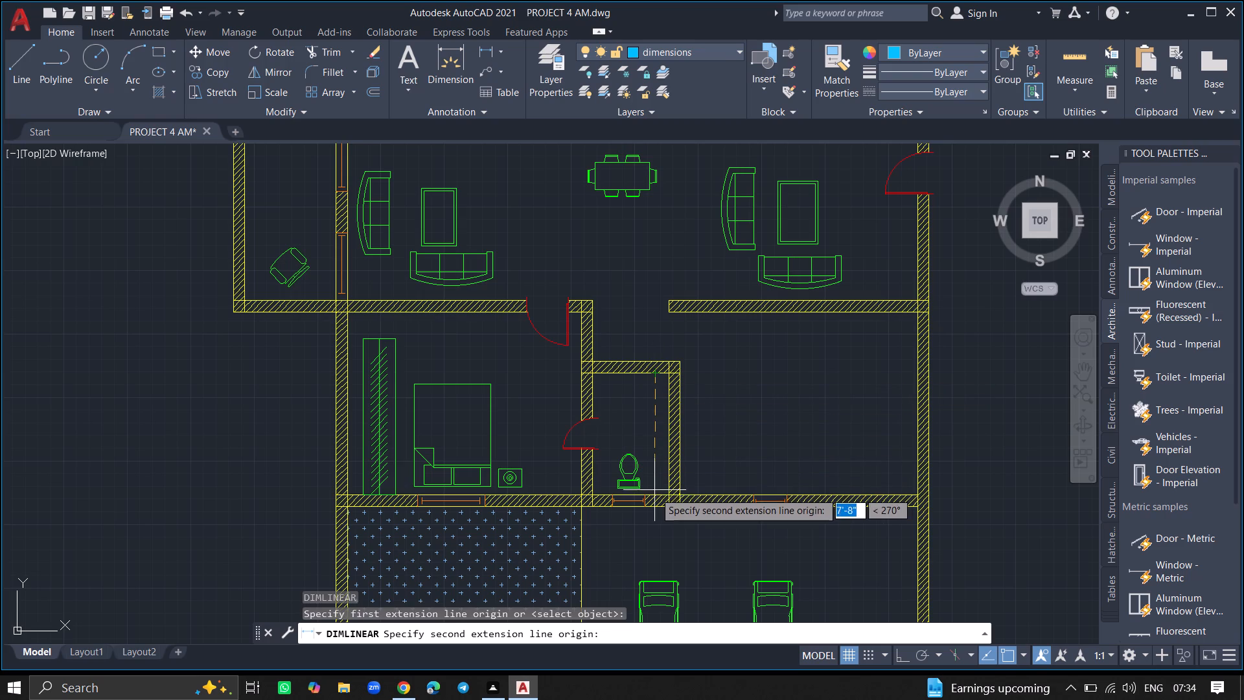
pyautogui.click(656, 495)
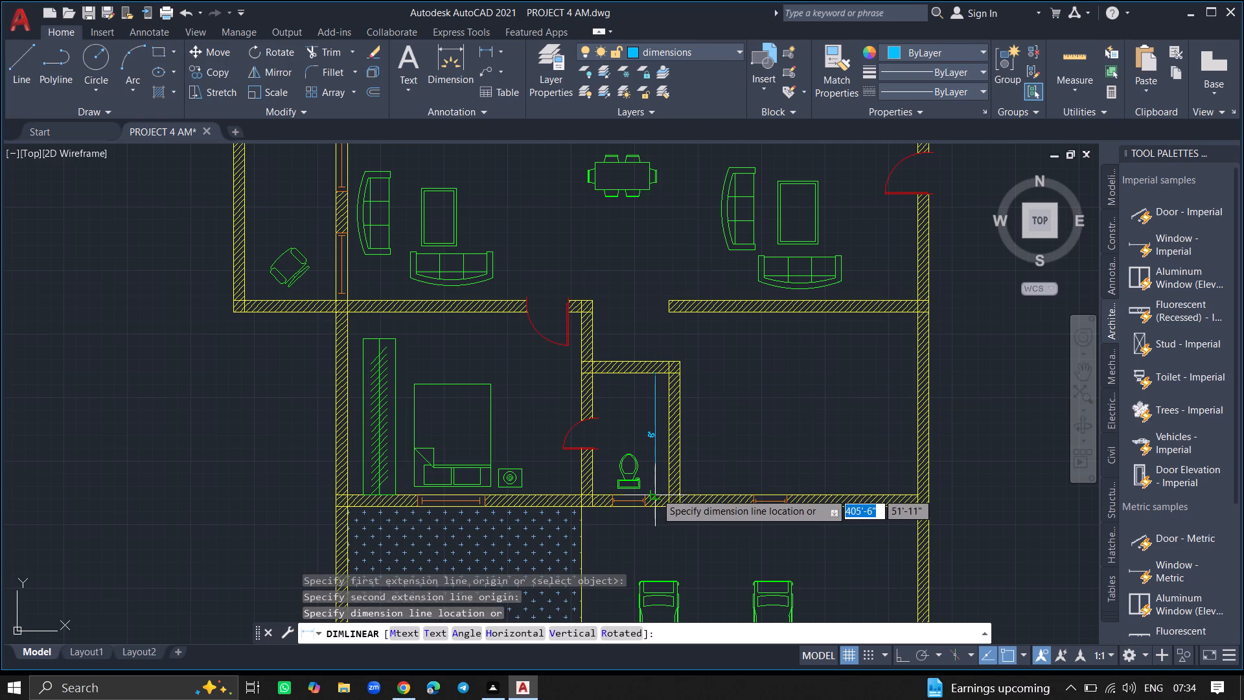
pyautogui.click(656, 493)
# Add a horizontal linear dimension between the inner side-wall faces of the toilet beside the southwest bedroom, placed just below its upper wall.
pyautogui.keyDown('ctrl'); pyautogui.scroll(3, 636, 415); pyautogui.keyUp('ctrl')
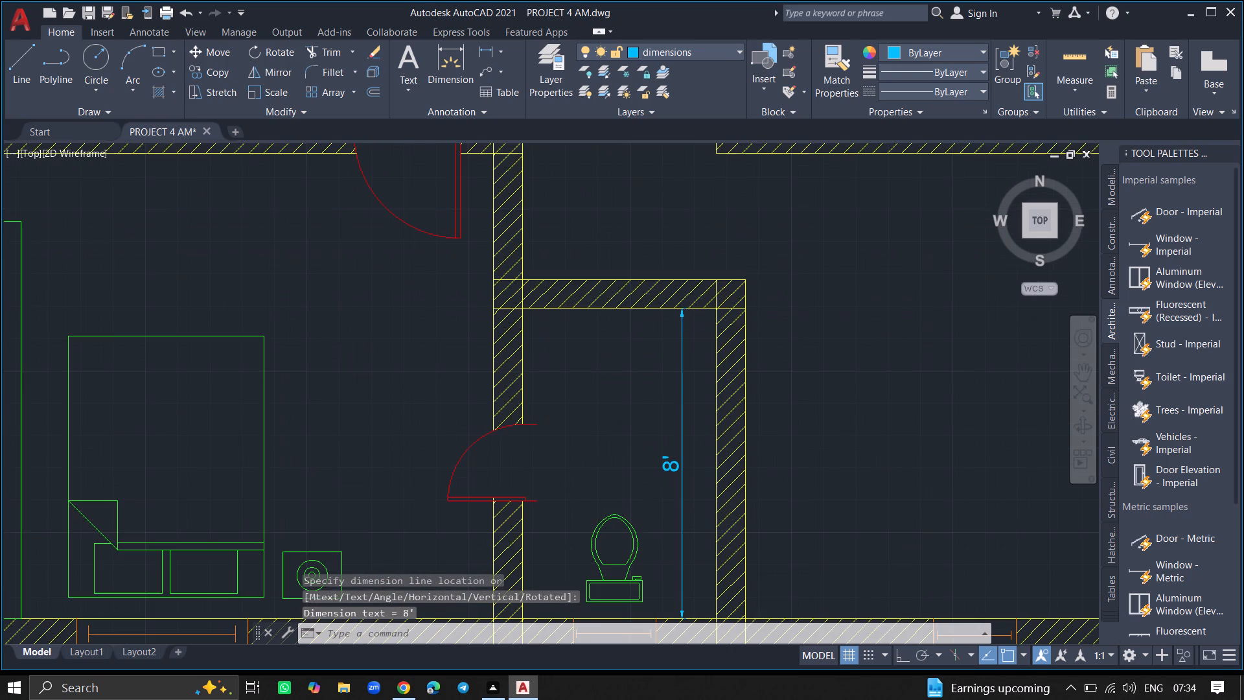
pyautogui.write('DIML')
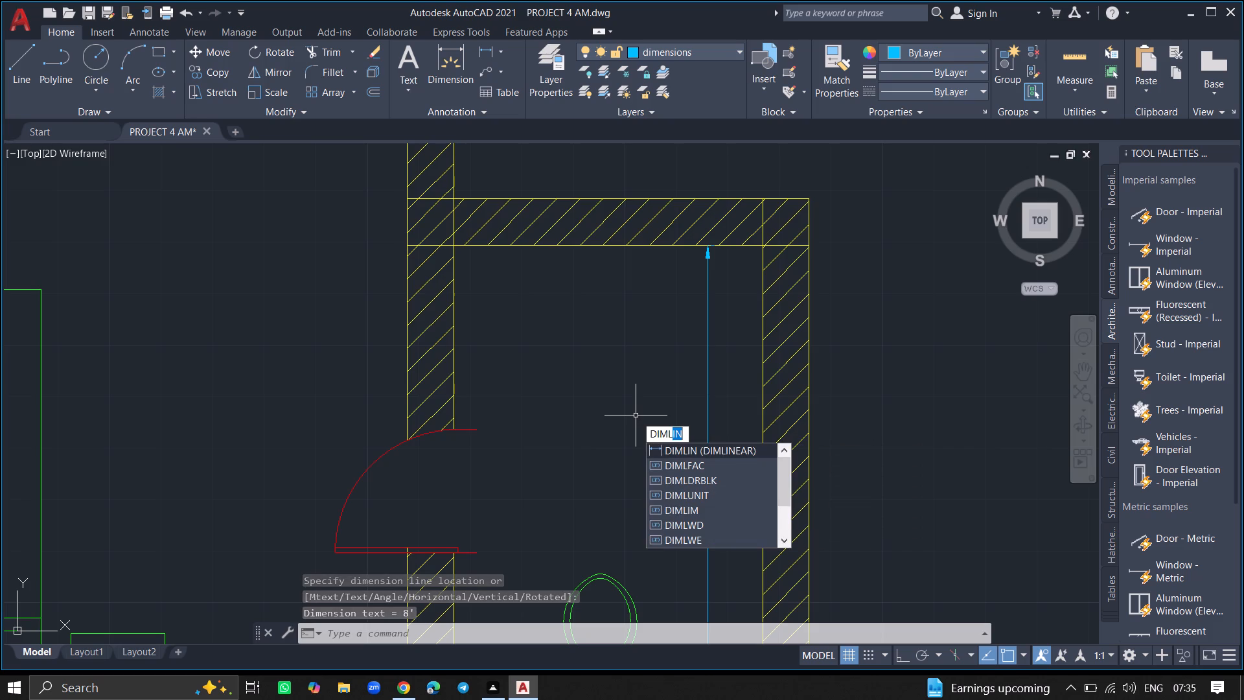
pyautogui.click(653, 447)
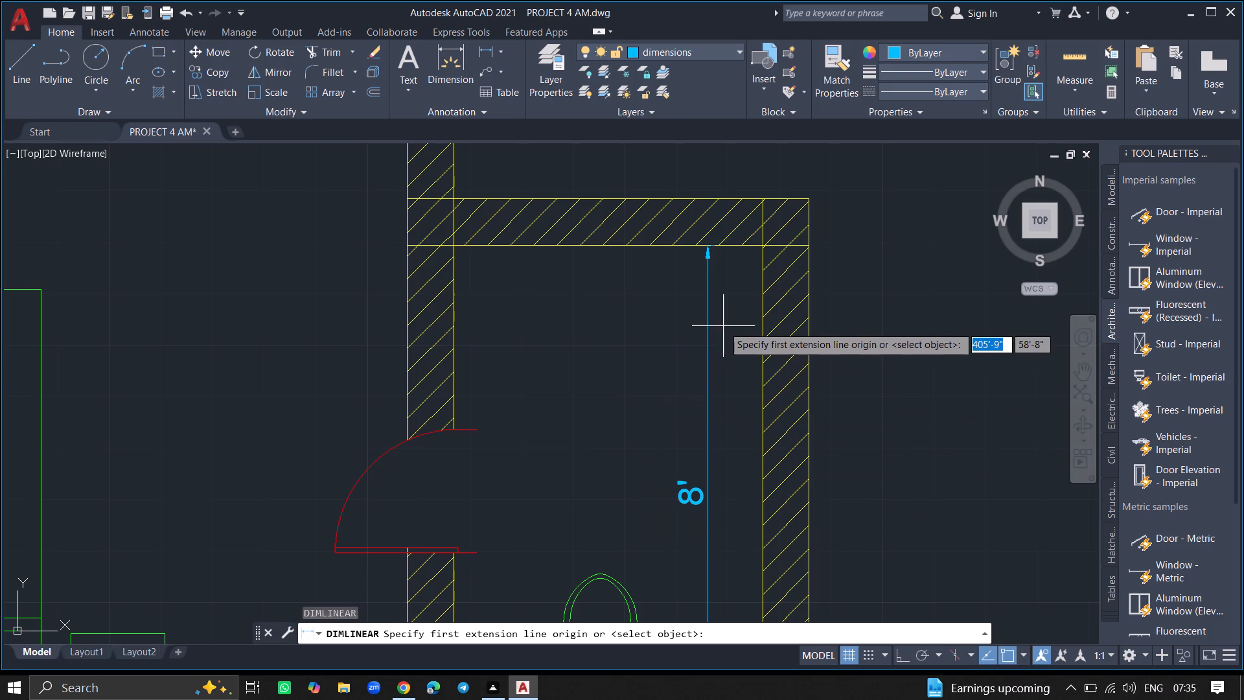
pyautogui.click(764, 281)
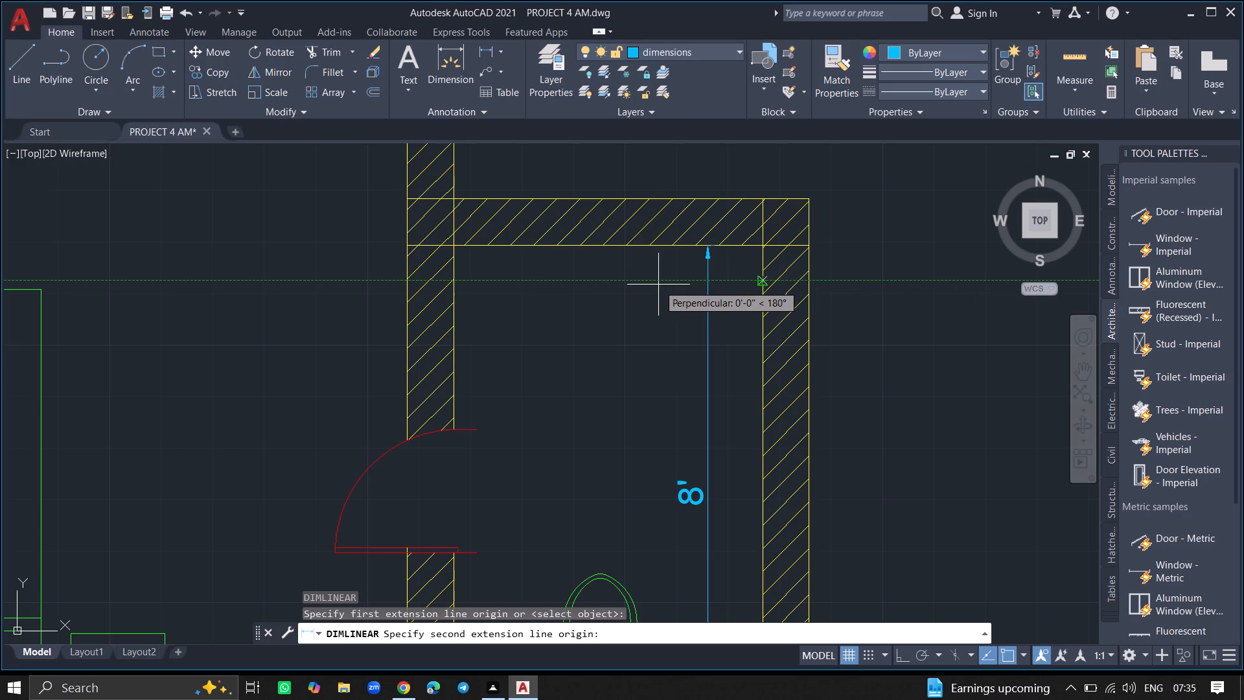
pyautogui.click(452, 278)
pyautogui.click(450, 297)
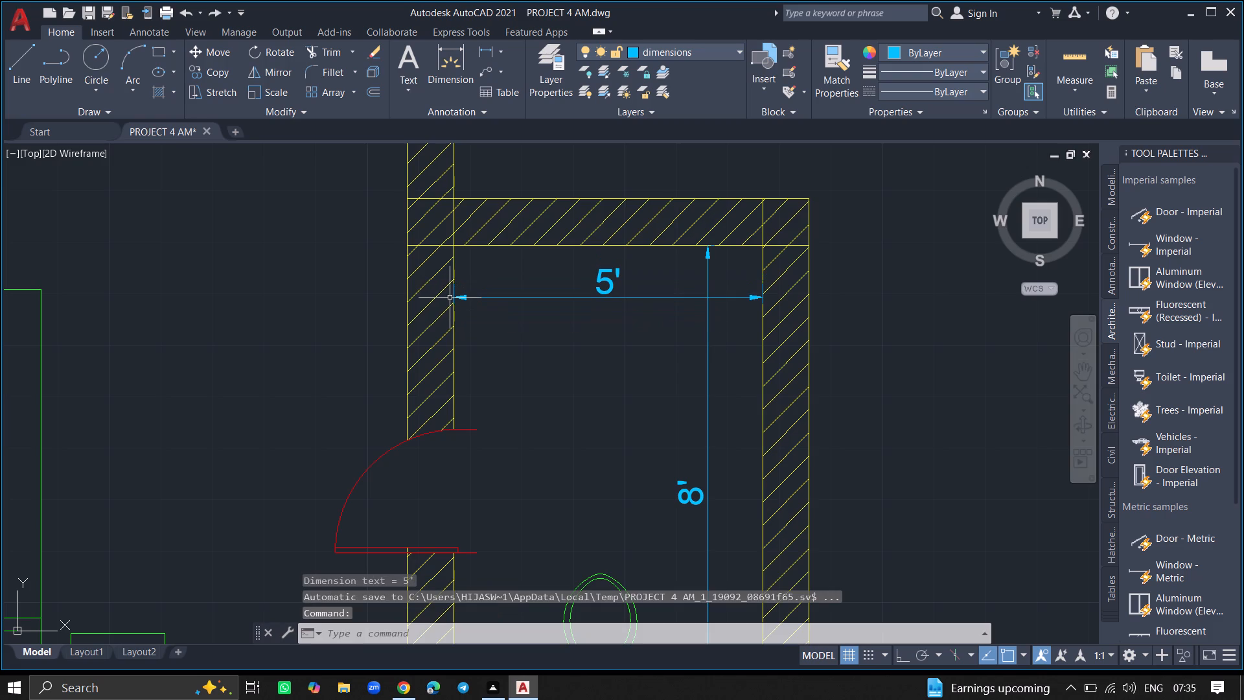
# Add a vertical linear dimension between the upper and lower inner wall faces of the car parking area, placed between the eastern car and east wall.
pyautogui.keyDown('ctrl'); pyautogui.scroll(-3, 457, 336); pyautogui.keyUp('ctrl')
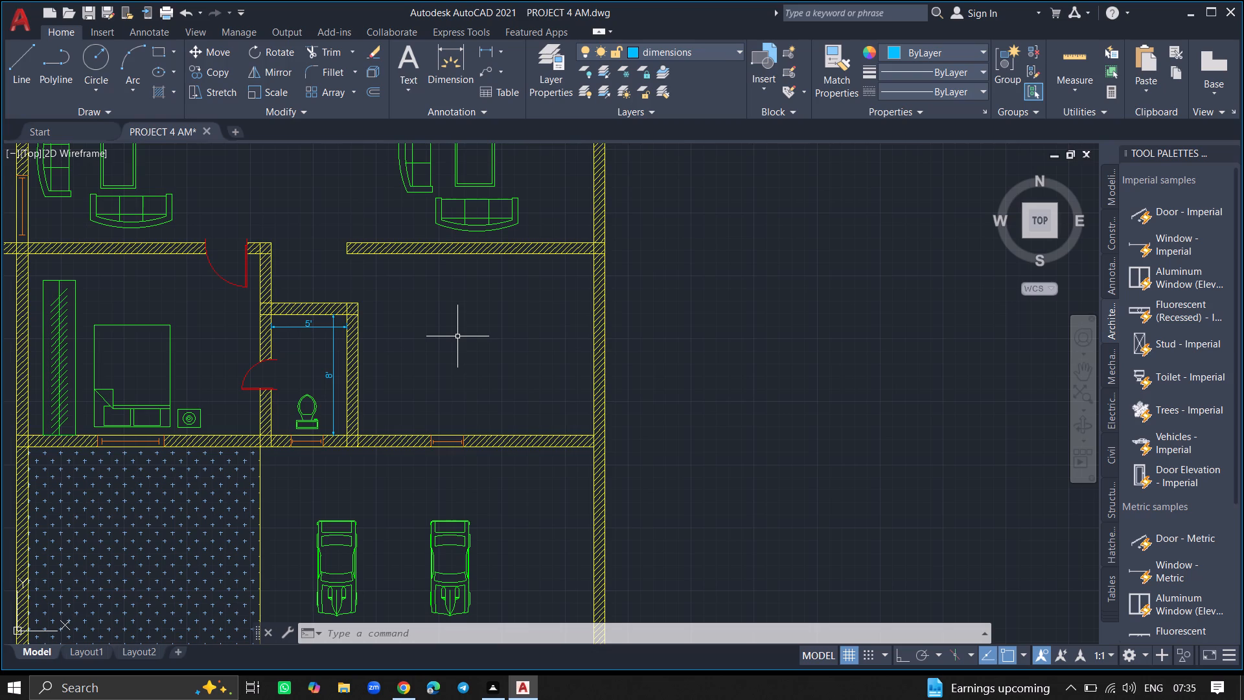
pyautogui.keyDown('ctrl'); pyautogui.scroll(-2, 514, 336); pyautogui.keyUp('ctrl')
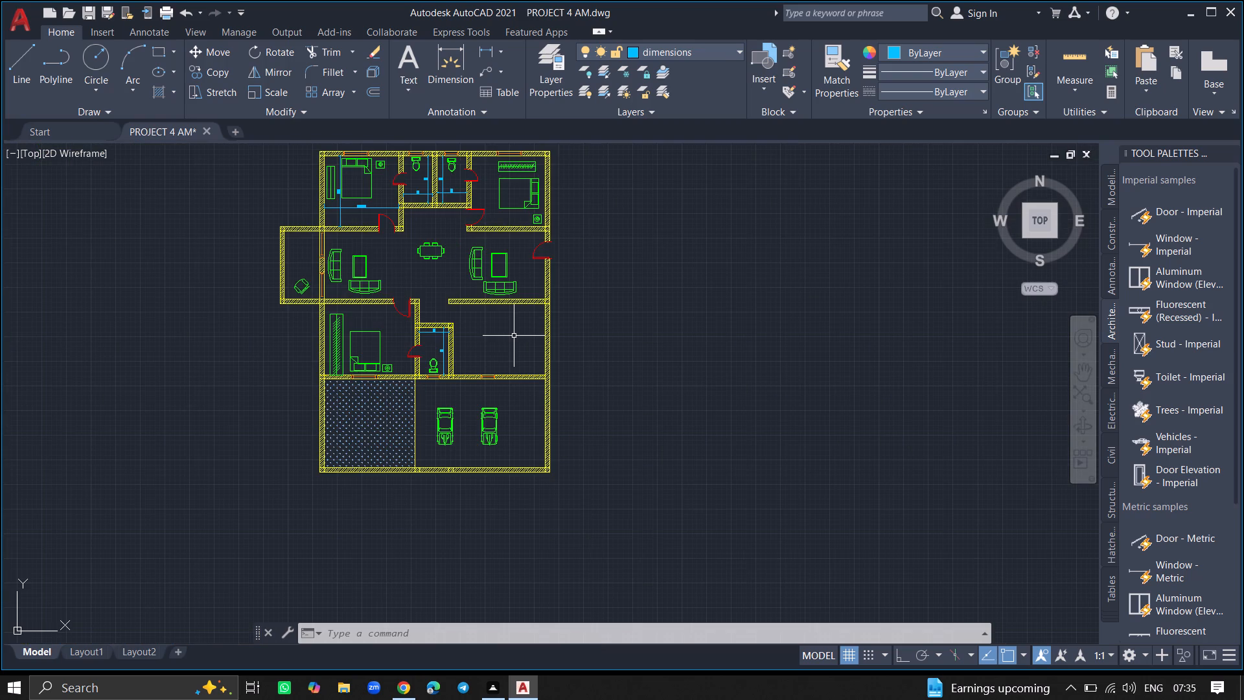
pyautogui.write('DIML')
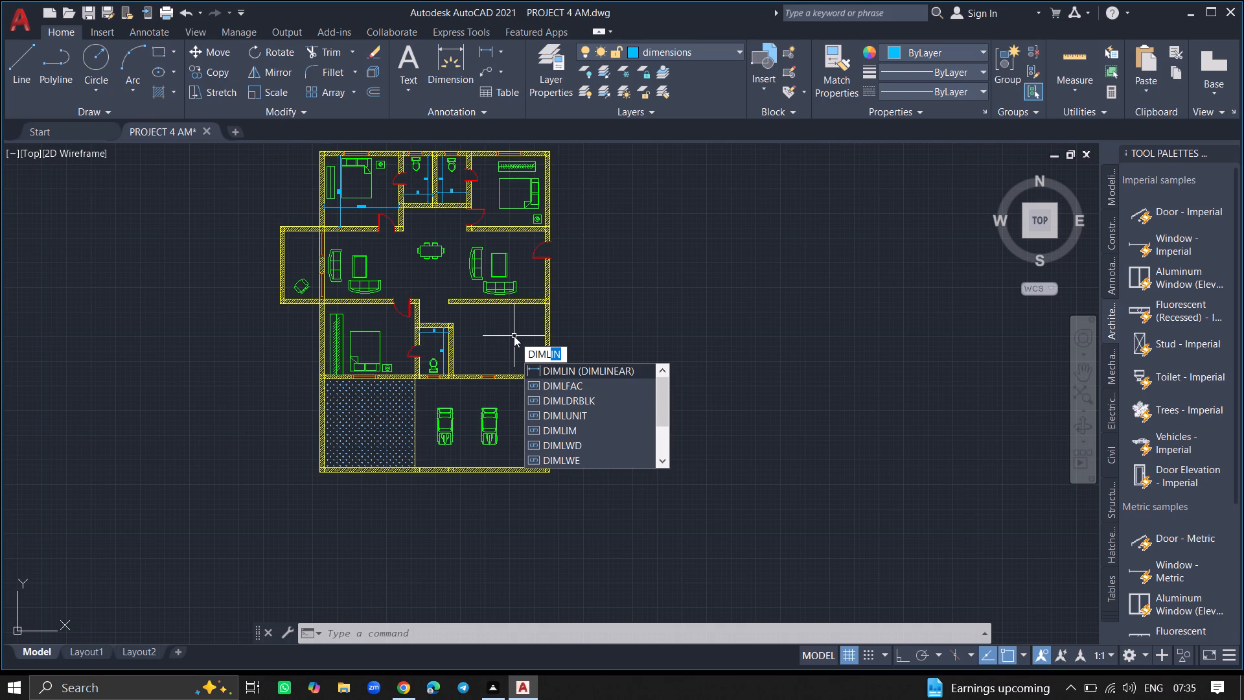
pyautogui.click(544, 366)
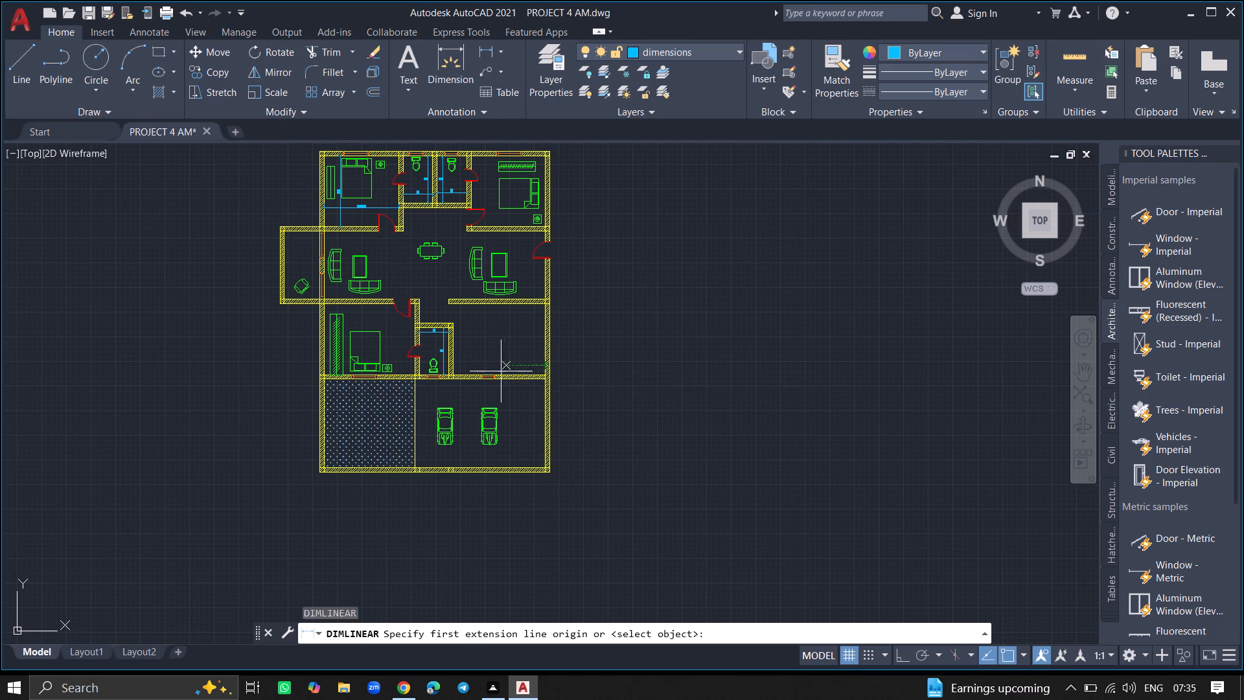
pyautogui.keyDown('ctrl'); pyautogui.scroll(3, 492, 375); pyautogui.keyUp('ctrl')
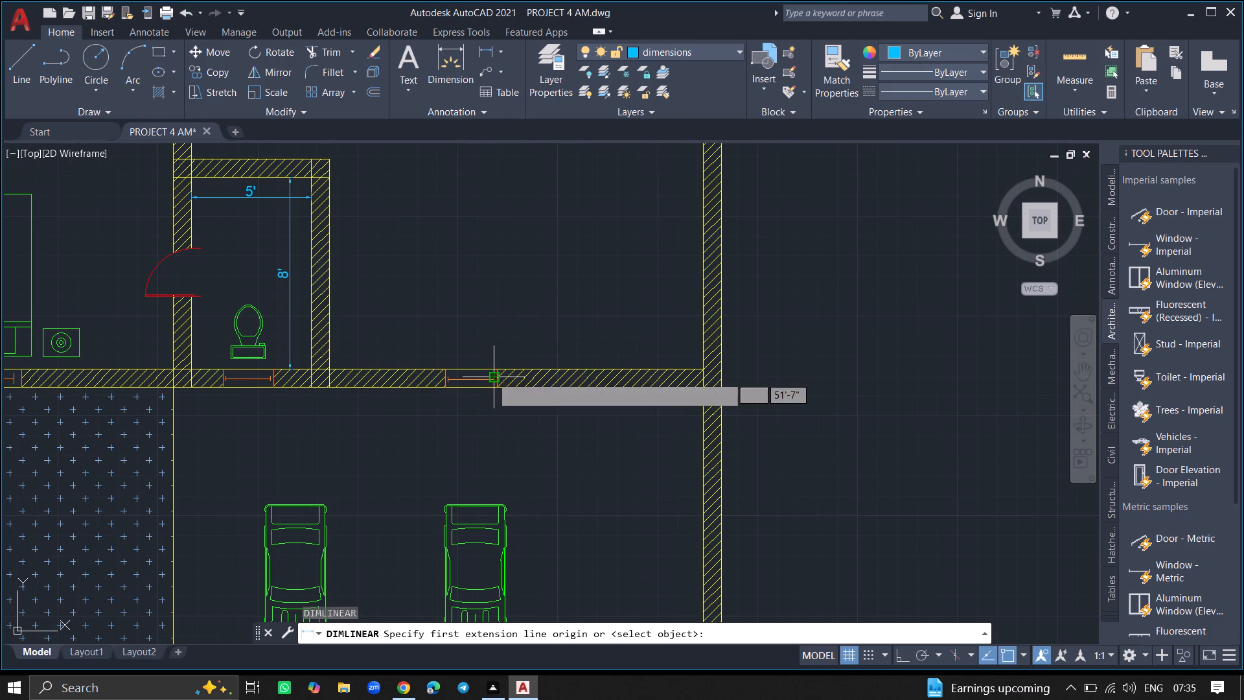
pyautogui.keyDown('ctrl'); pyautogui.scroll(-5, 531, 417); pyautogui.keyUp('ctrl')
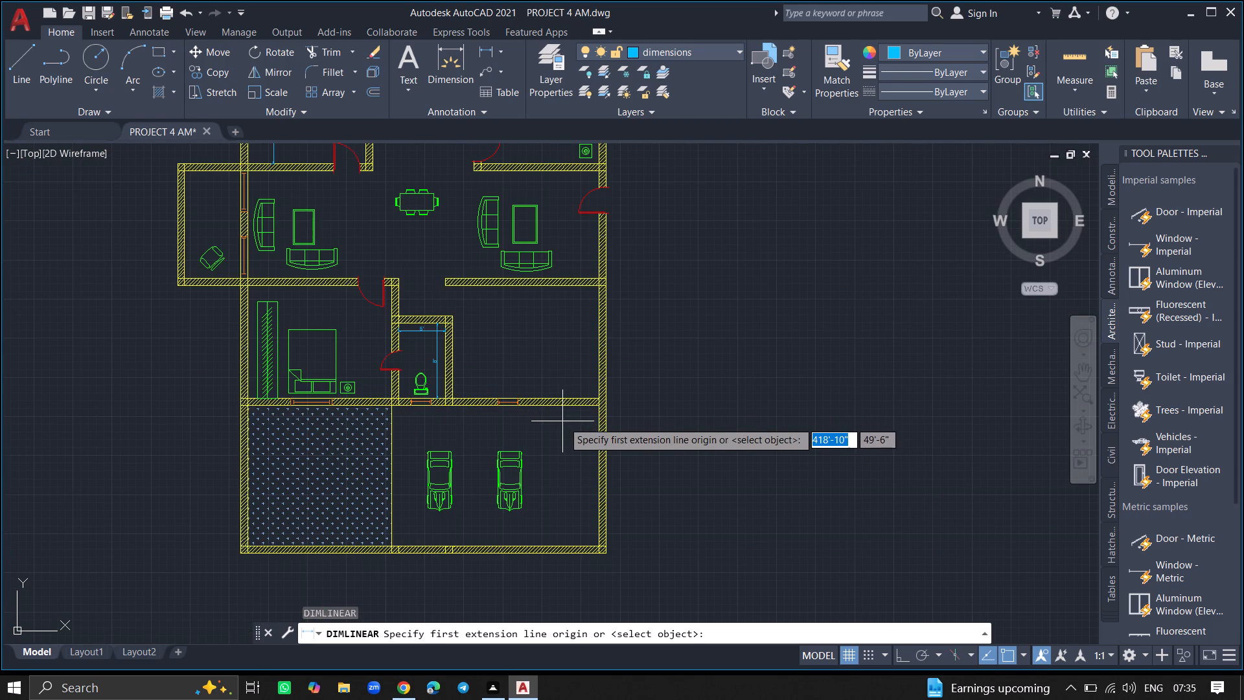
pyautogui.click(571, 404)
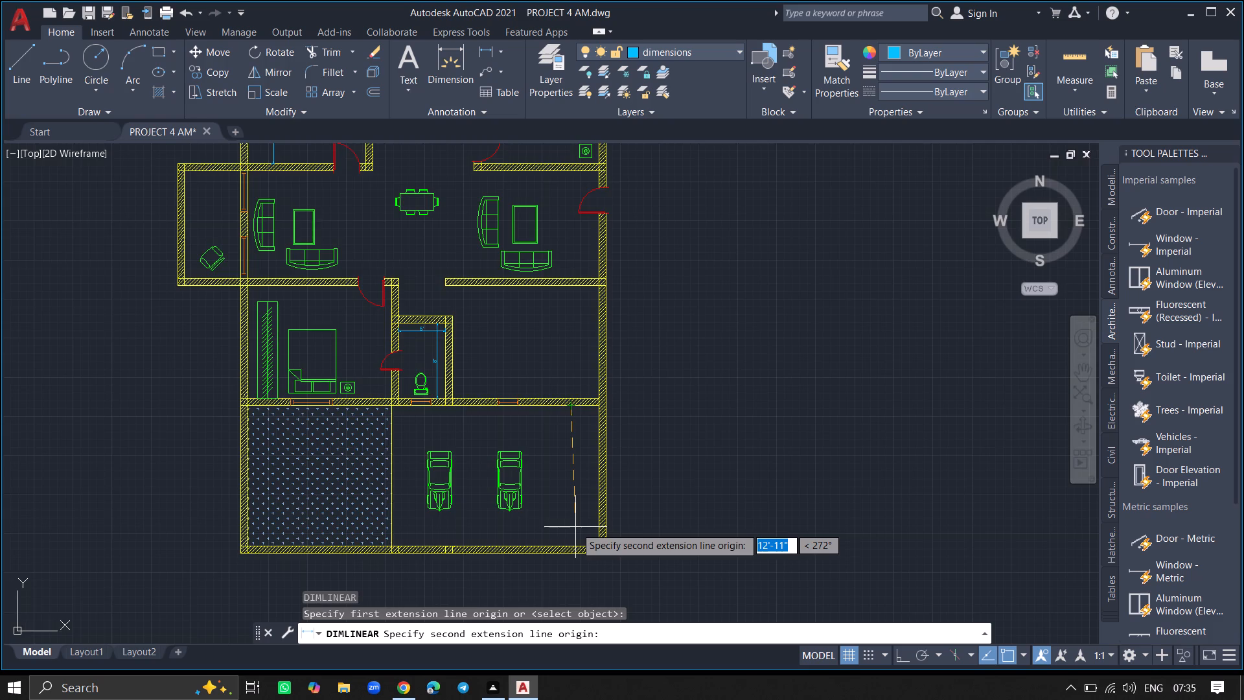
pyautogui.keyDown('ctrl'); pyautogui.scroll(2, 575, 527); pyautogui.keyUp('ctrl')
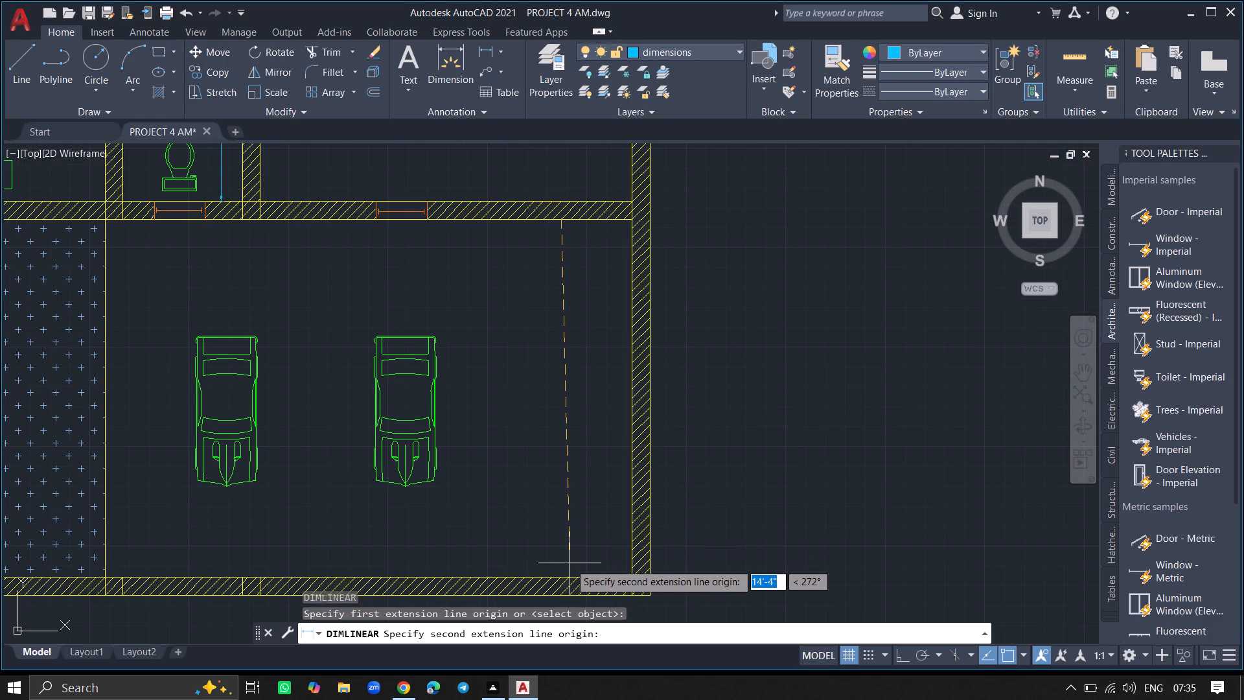
pyautogui.click(561, 579)
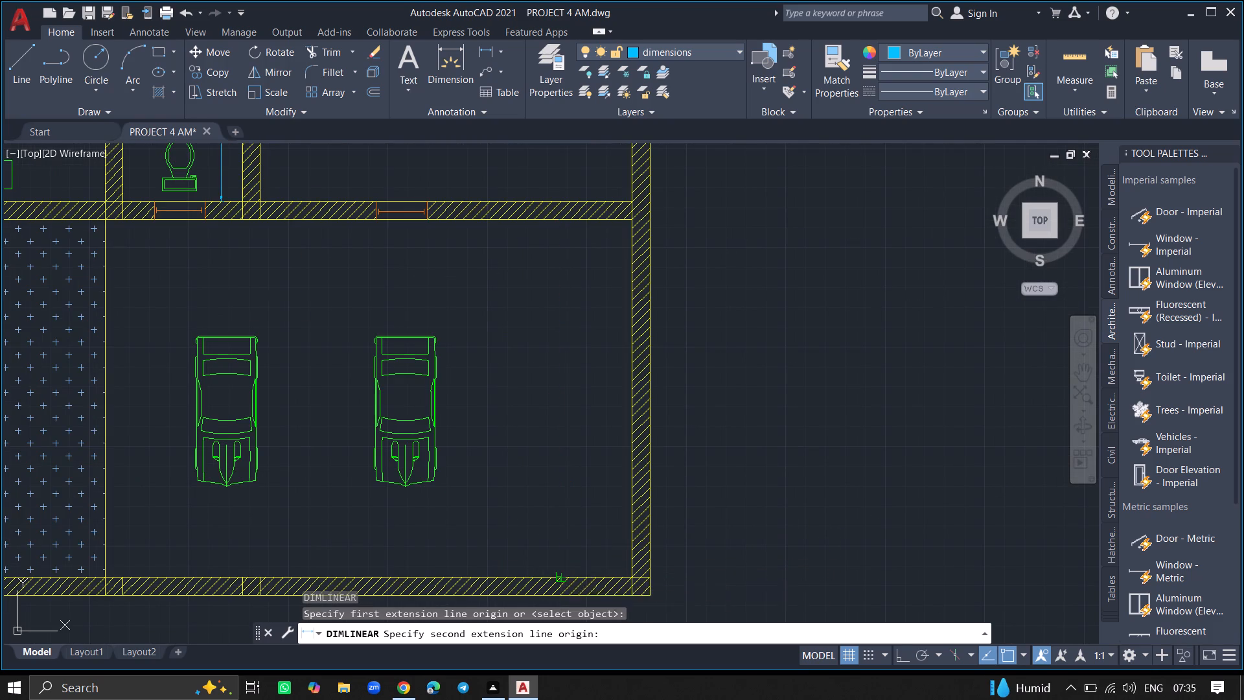
pyautogui.click(562, 568)
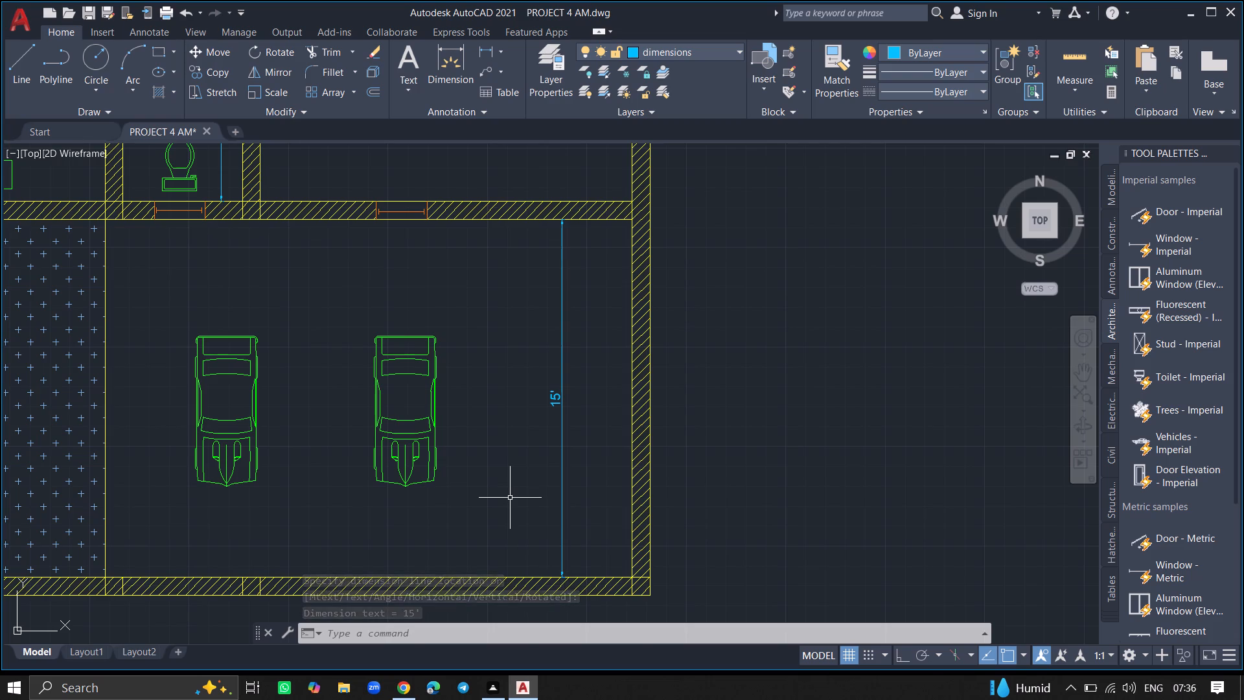
# Add a horizontal linear dimension across the car parking area from the east wall's inner face to the hatched area's edge, placed below the cars.
pyautogui.keyDown('ctrl'); pyautogui.scroll(1, 510, 498); pyautogui.keyUp('ctrl')
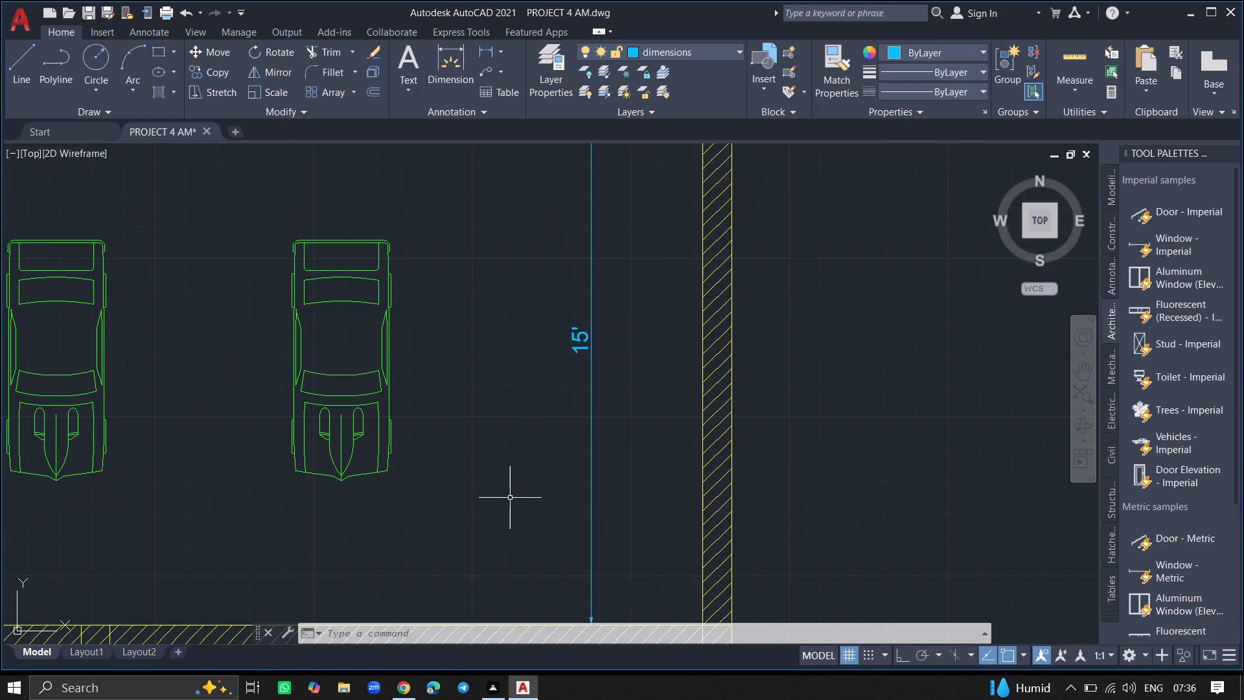
pyautogui.write('DIM')
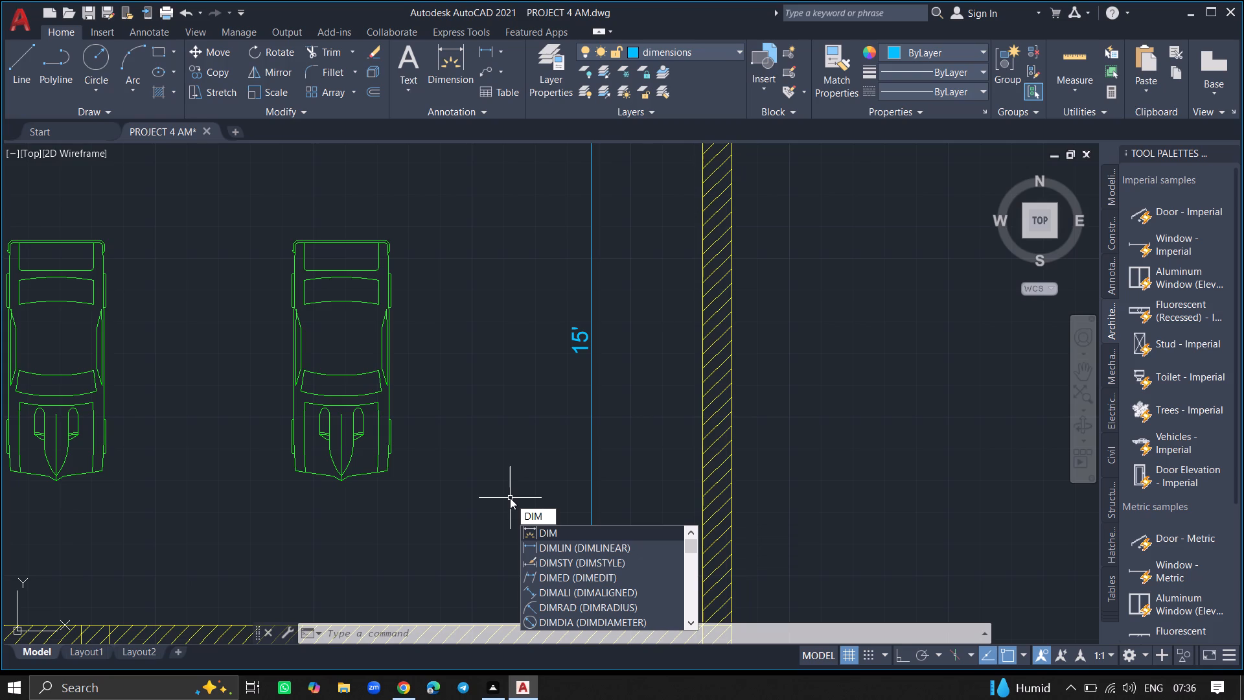
pyautogui.click(529, 541)
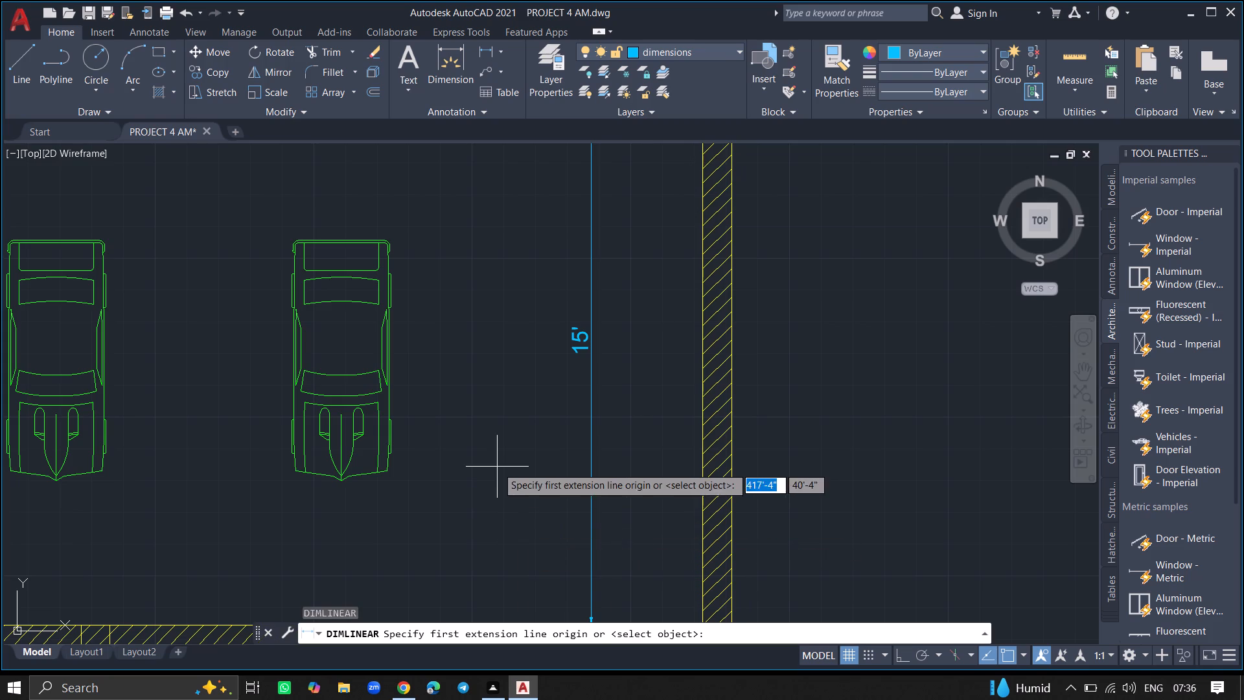
pyautogui.keyDown('ctrl'); pyautogui.scroll(-1, 531, 528); pyautogui.keyUp('ctrl')
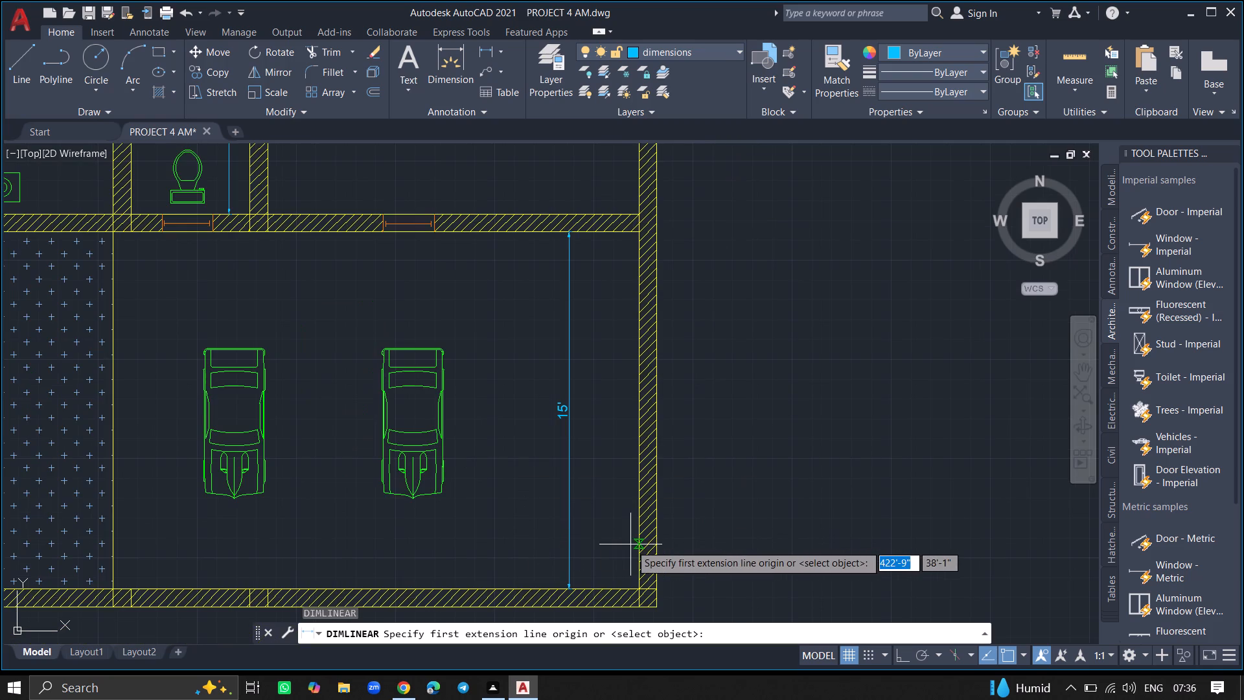
pyautogui.moveTo(638, 546); pyautogui.dragTo(504, 533)
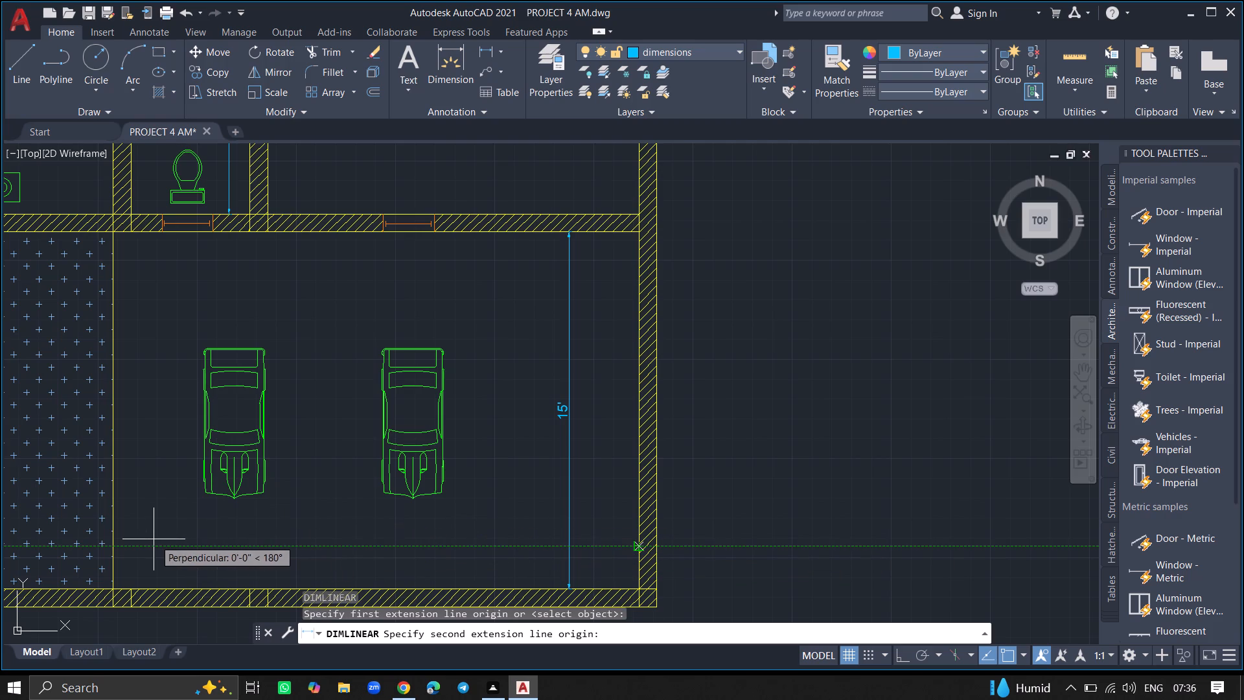
pyautogui.click(110, 544)
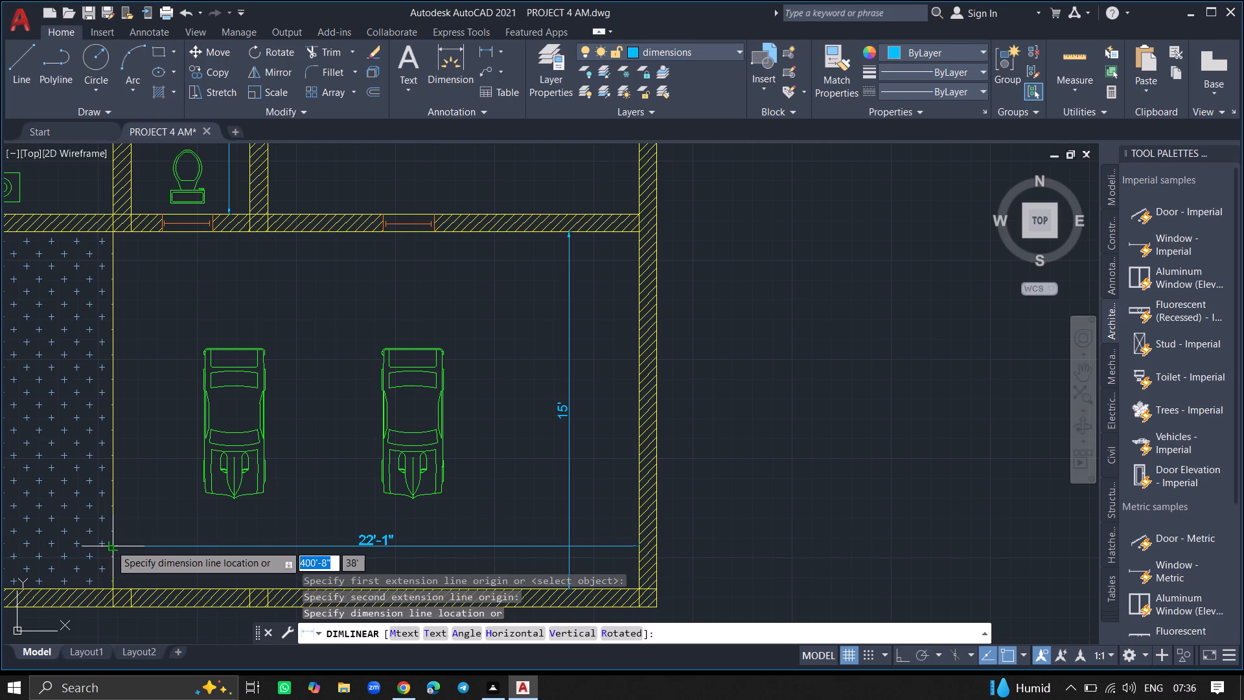
pyautogui.click(112, 554)
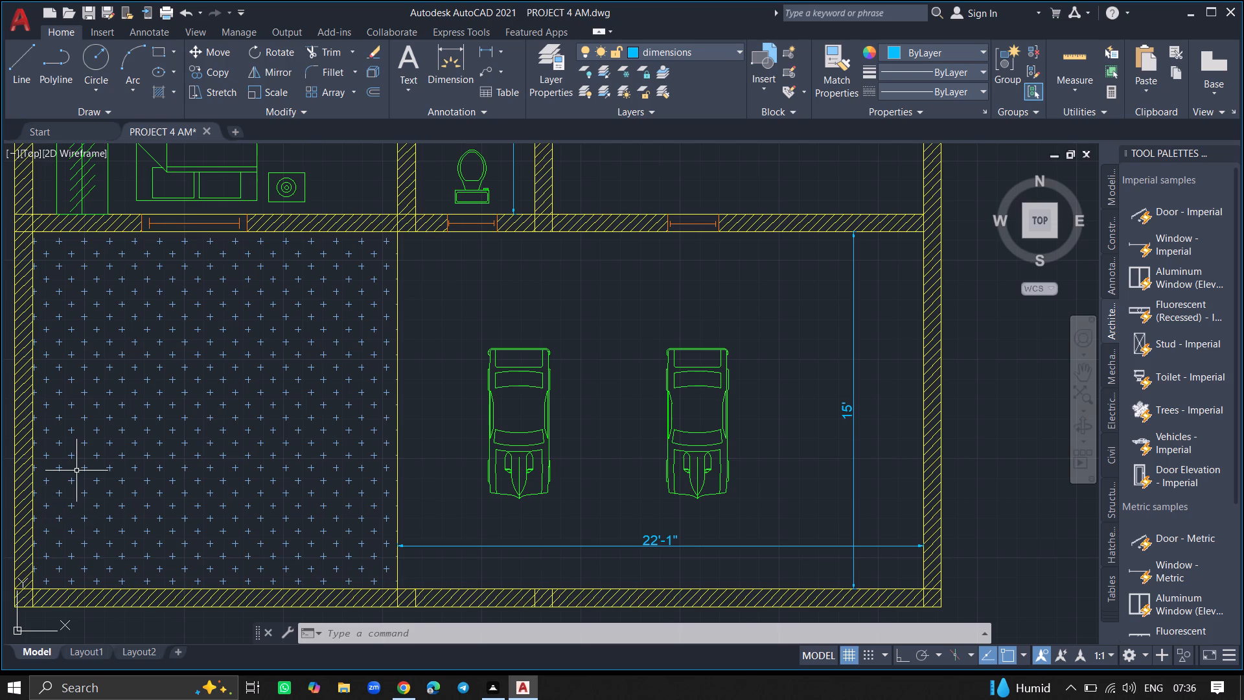
# Add a vertical linear dimension between the upper and lower inner wall faces of the cross-hatched area, placed toward its east side.
pyautogui.write('DIM')
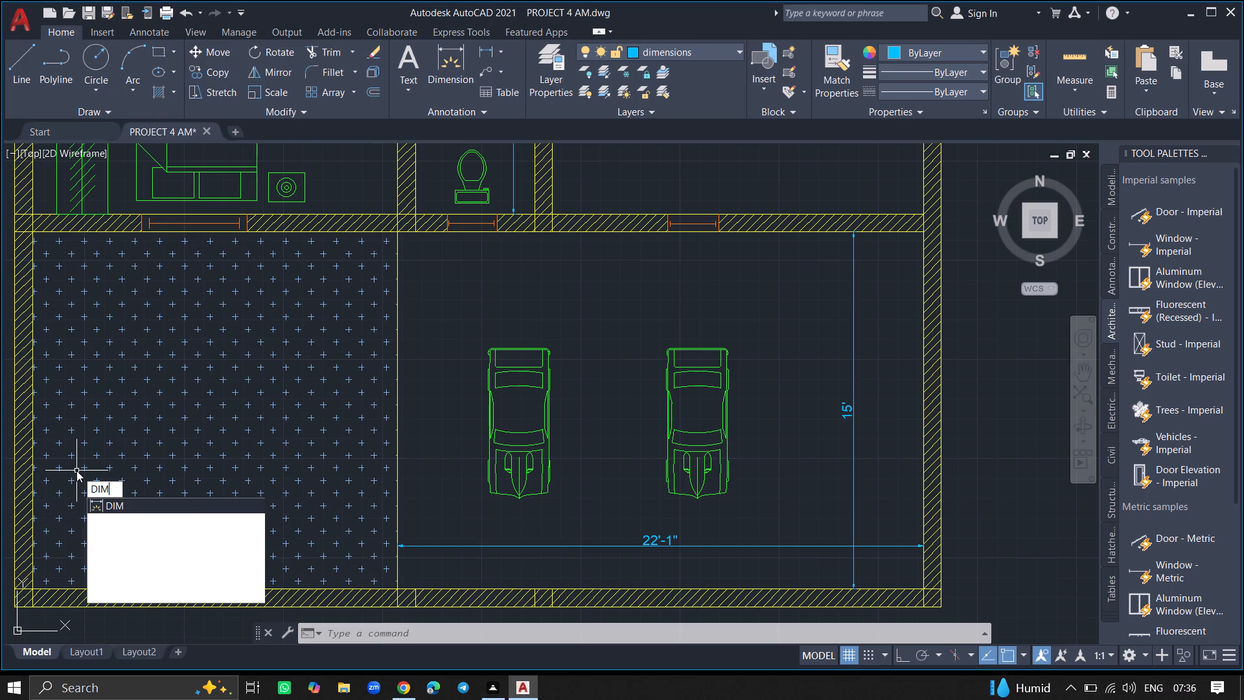
pyautogui.click(109, 516)
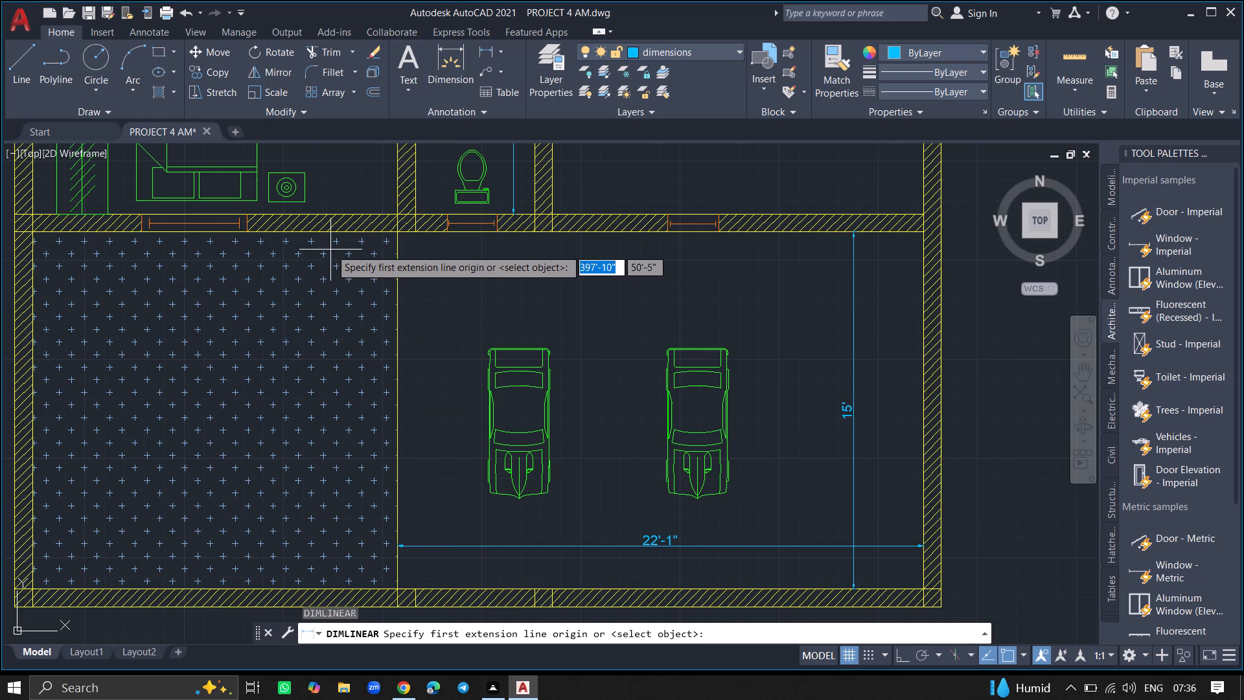
pyautogui.moveTo(332, 233); pyautogui.dragTo(337, 485)
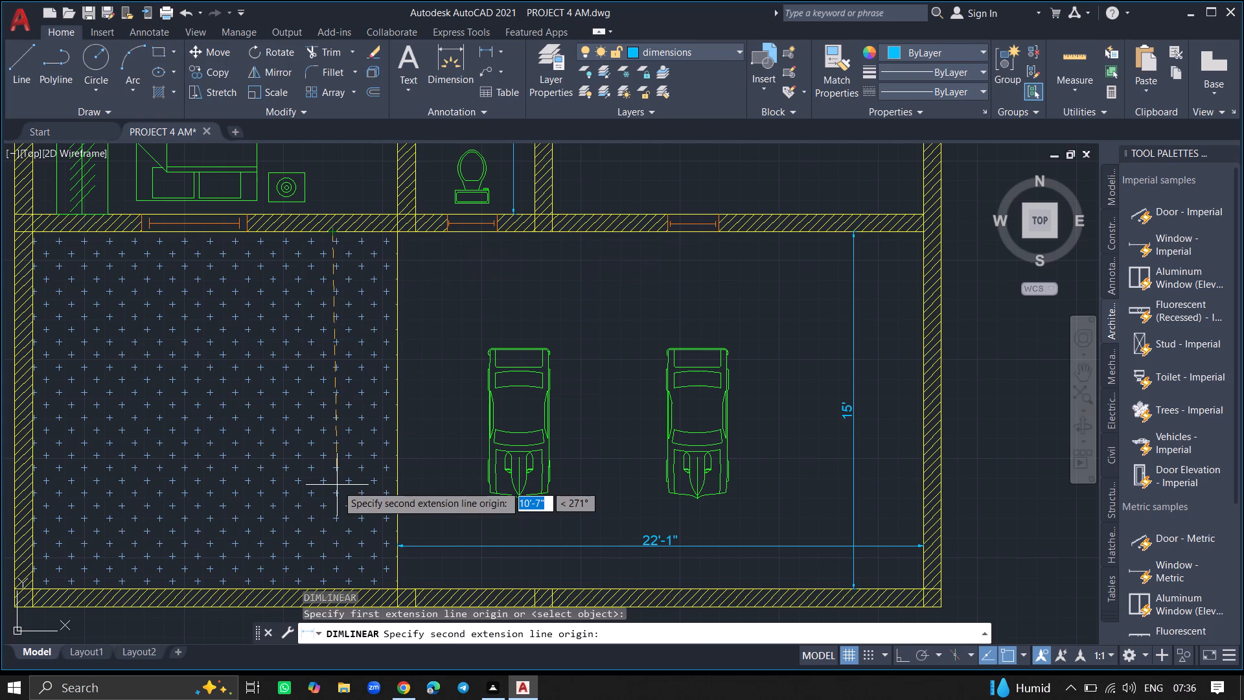
pyautogui.click(332, 587)
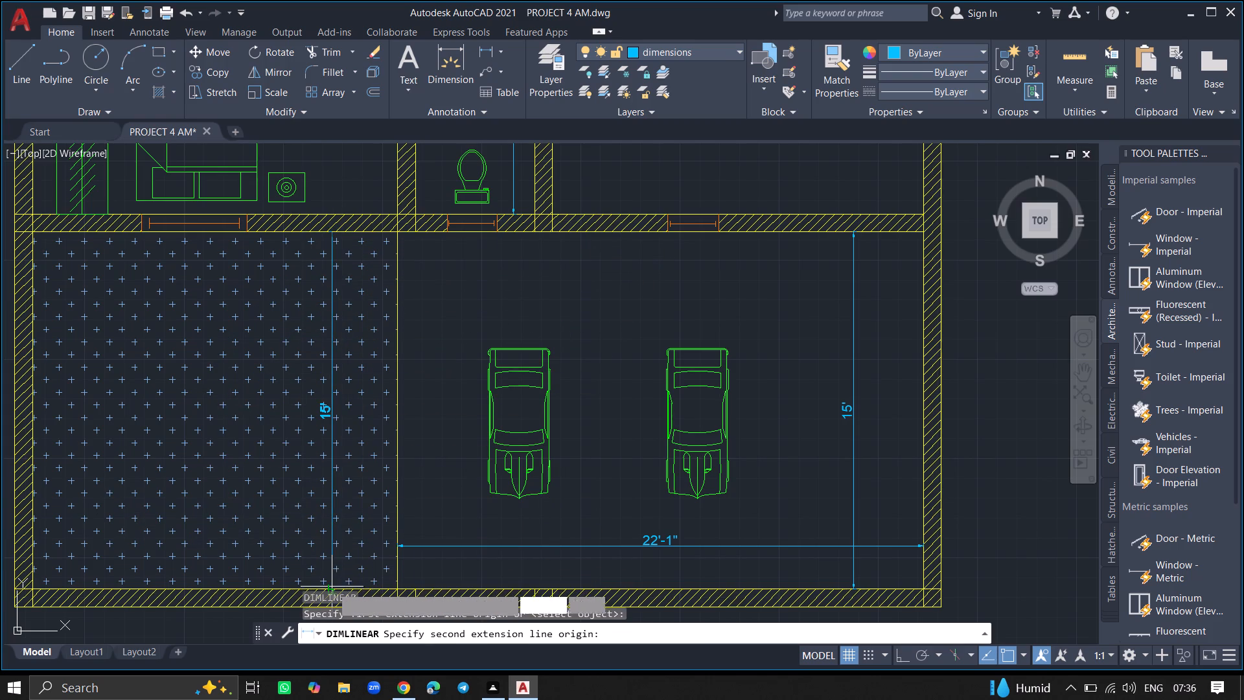
pyautogui.click(338, 561)
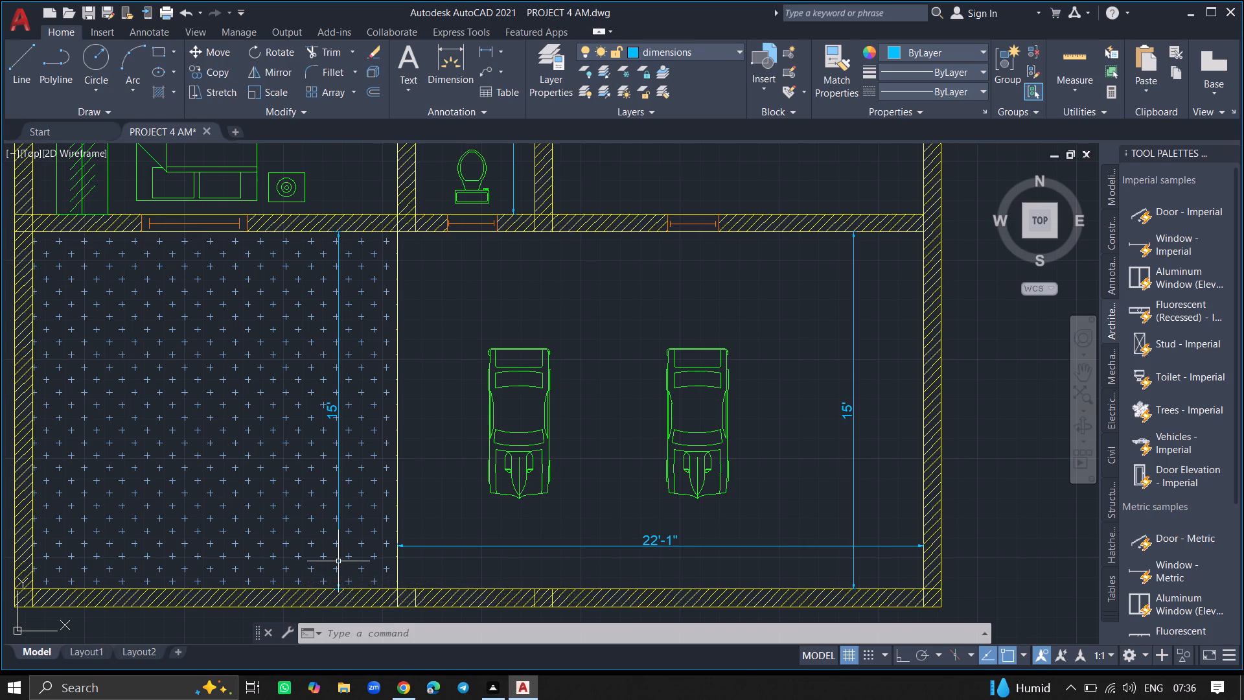
# Add a vertical linear dimension between the upper and lower inner wall faces of the southwest bedroom, placed between the wardrobe and the bed.
pyautogui.keyDown('ctrl'); pyautogui.scroll(1, 338, 561); pyautogui.keyUp('ctrl')
pyautogui.keyDown('ctrl'); pyautogui.scroll(-3, 292, 514); pyautogui.keyUp('ctrl')
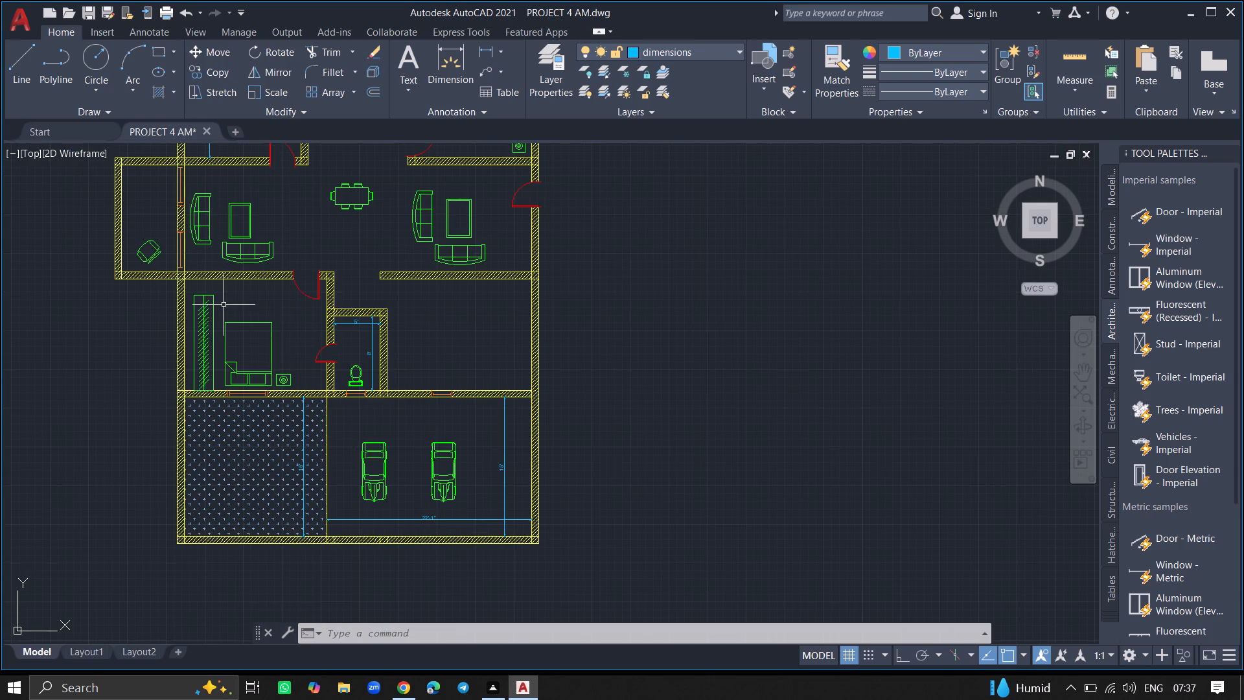
pyautogui.keyDown('ctrl'); pyautogui.scroll(2, 224, 303); pyautogui.keyUp('ctrl')
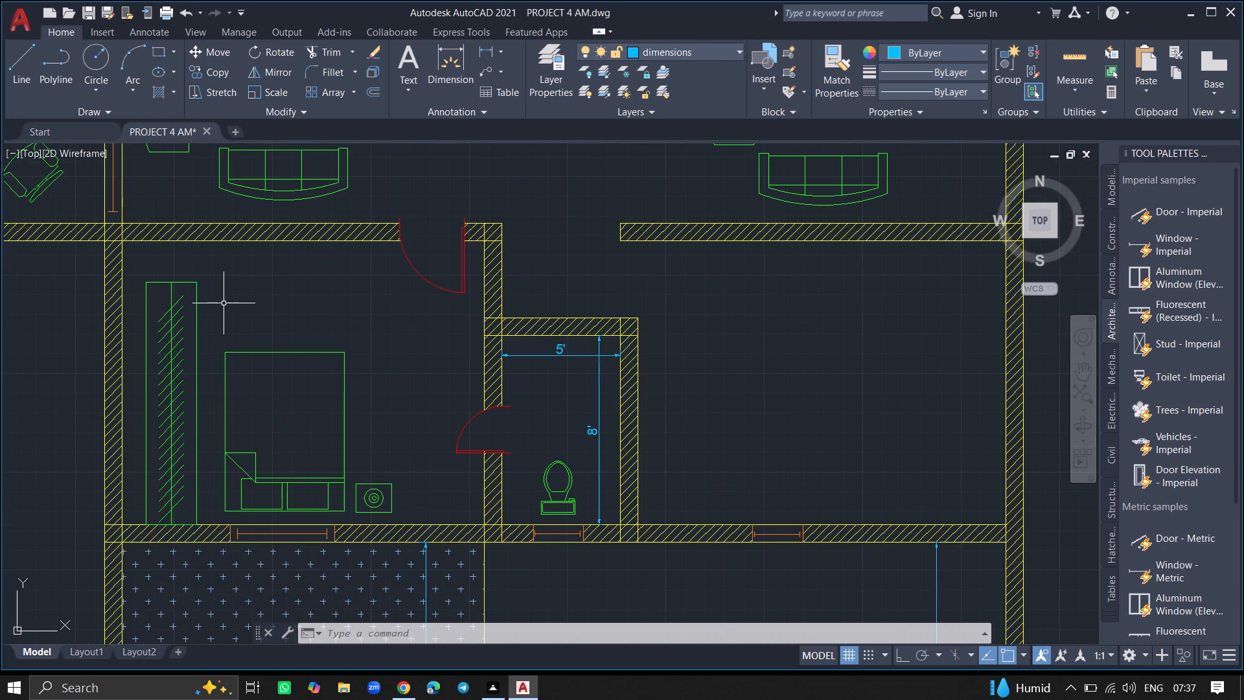
pyautogui.write('DIM')
pyautogui.write('LIN')
pyautogui.write('EAR')
pyautogui.press('Return')
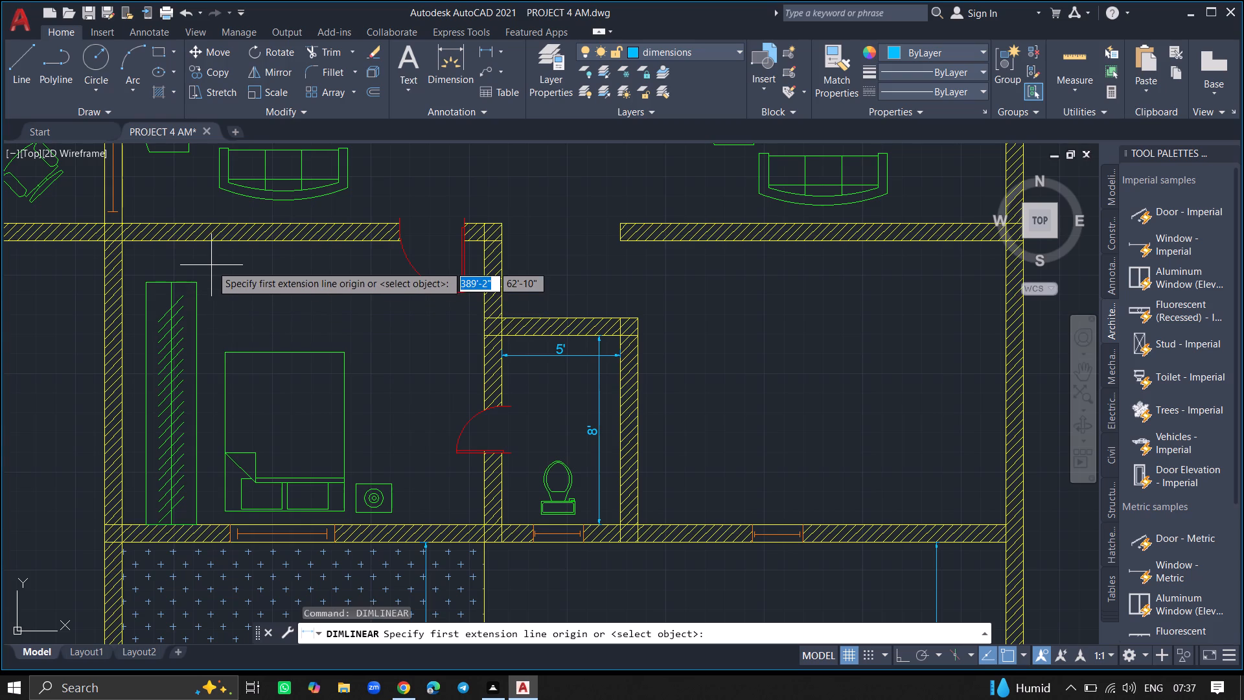
pyautogui.click(210, 244)
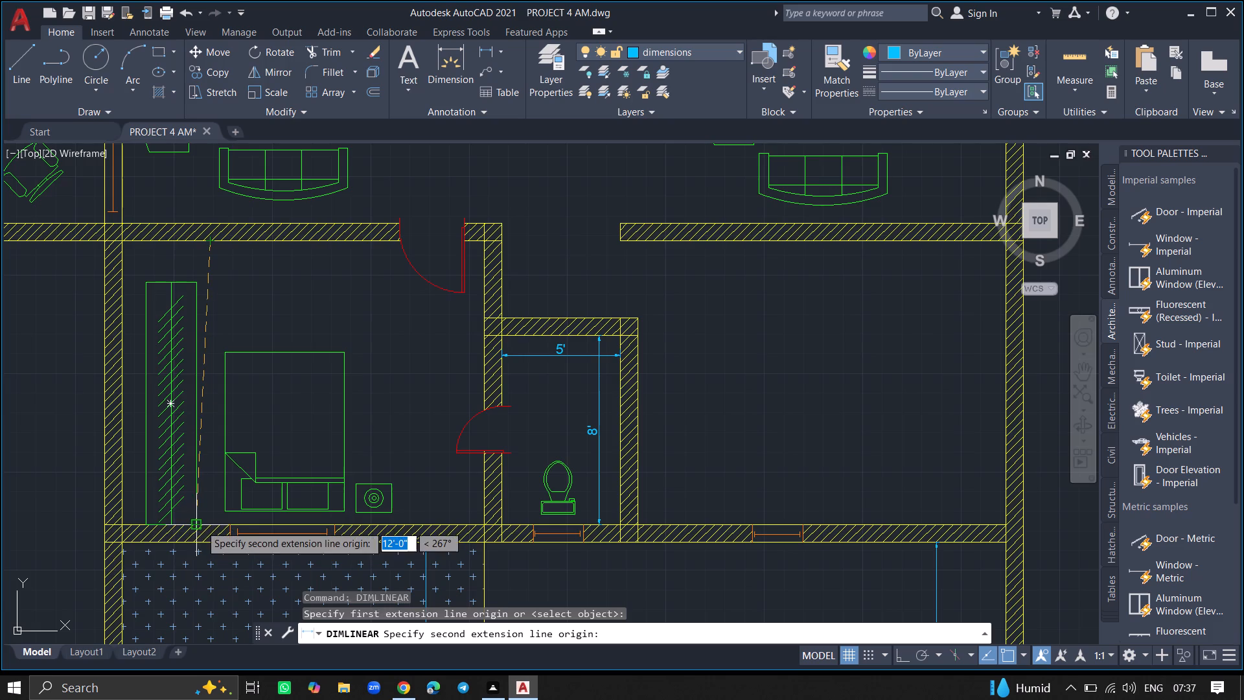
pyautogui.keyDown('ctrl'); pyautogui.scroll(7, 200, 525); pyautogui.keyUp('ctrl')
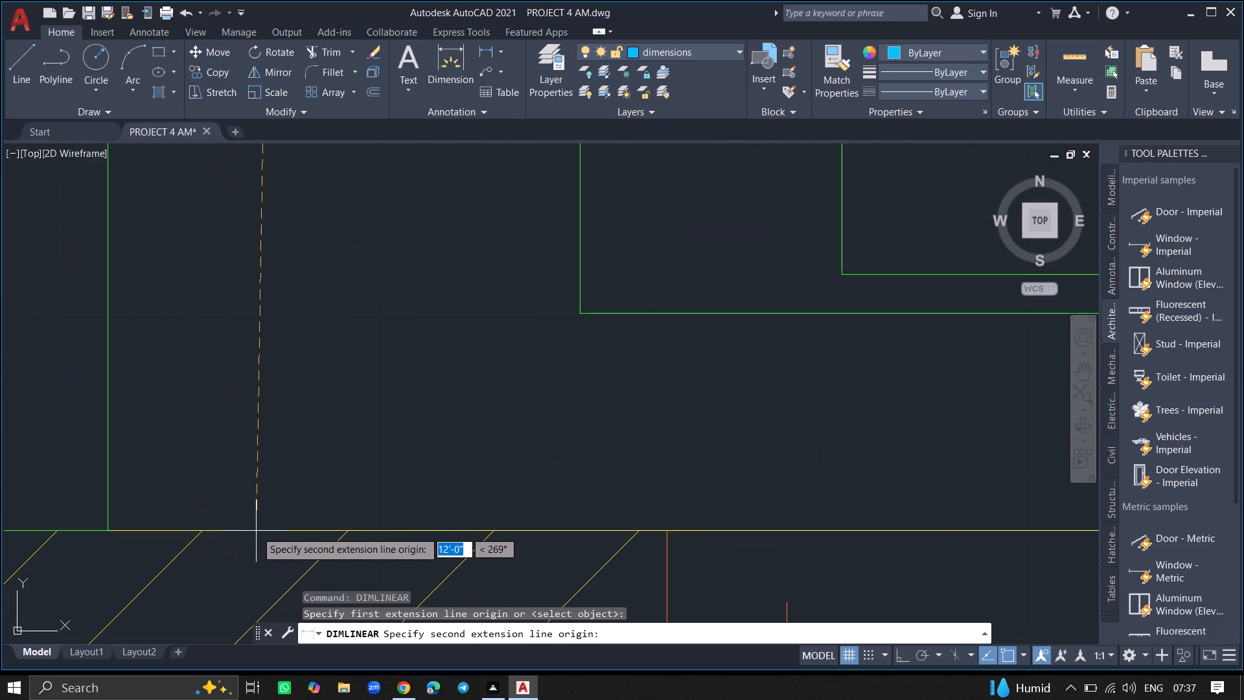
pyautogui.click(340, 535)
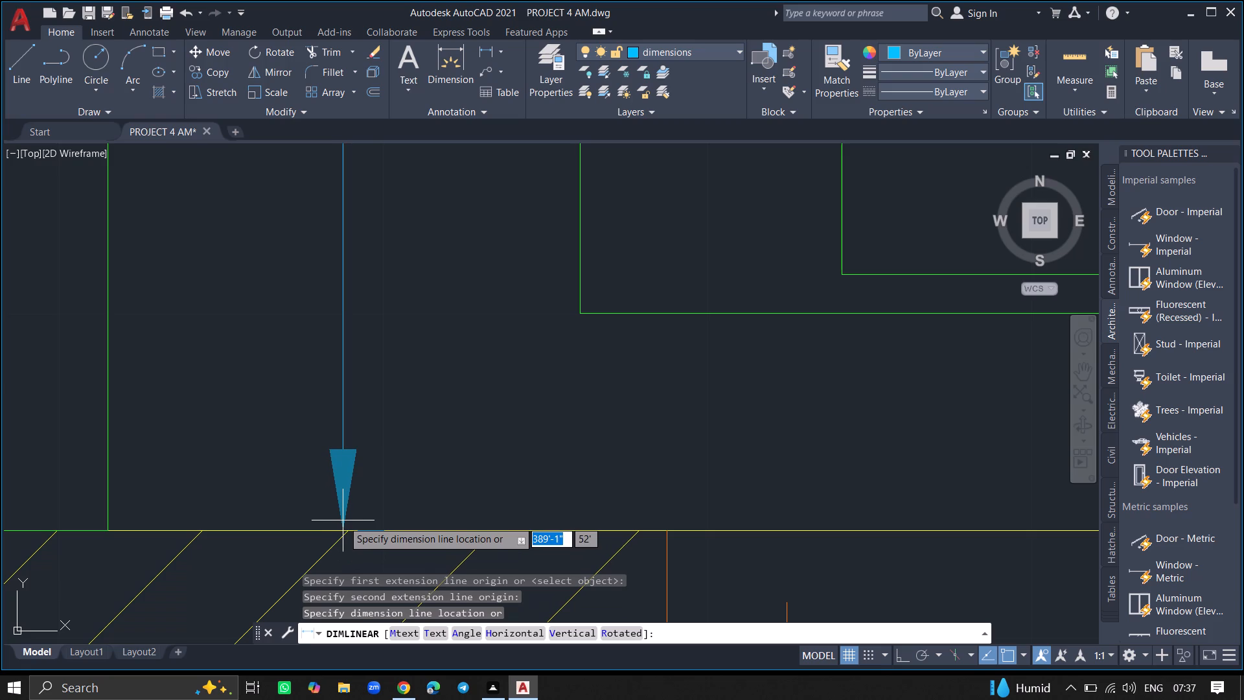
pyautogui.click(376, 520)
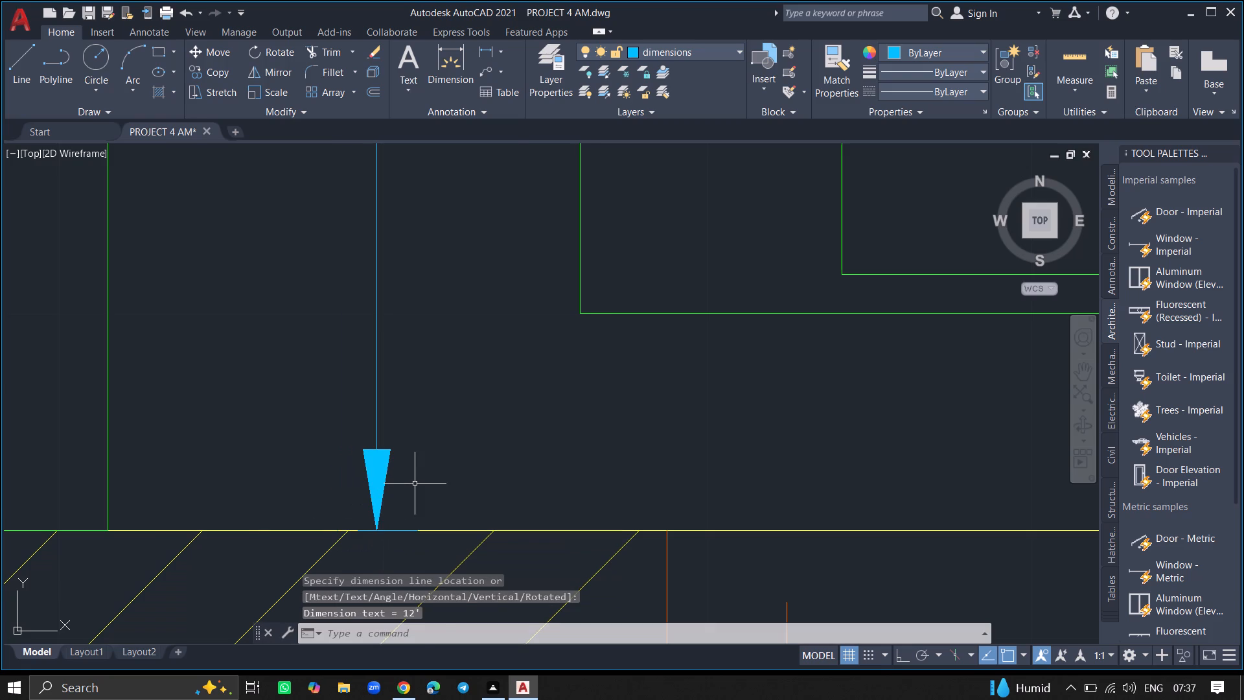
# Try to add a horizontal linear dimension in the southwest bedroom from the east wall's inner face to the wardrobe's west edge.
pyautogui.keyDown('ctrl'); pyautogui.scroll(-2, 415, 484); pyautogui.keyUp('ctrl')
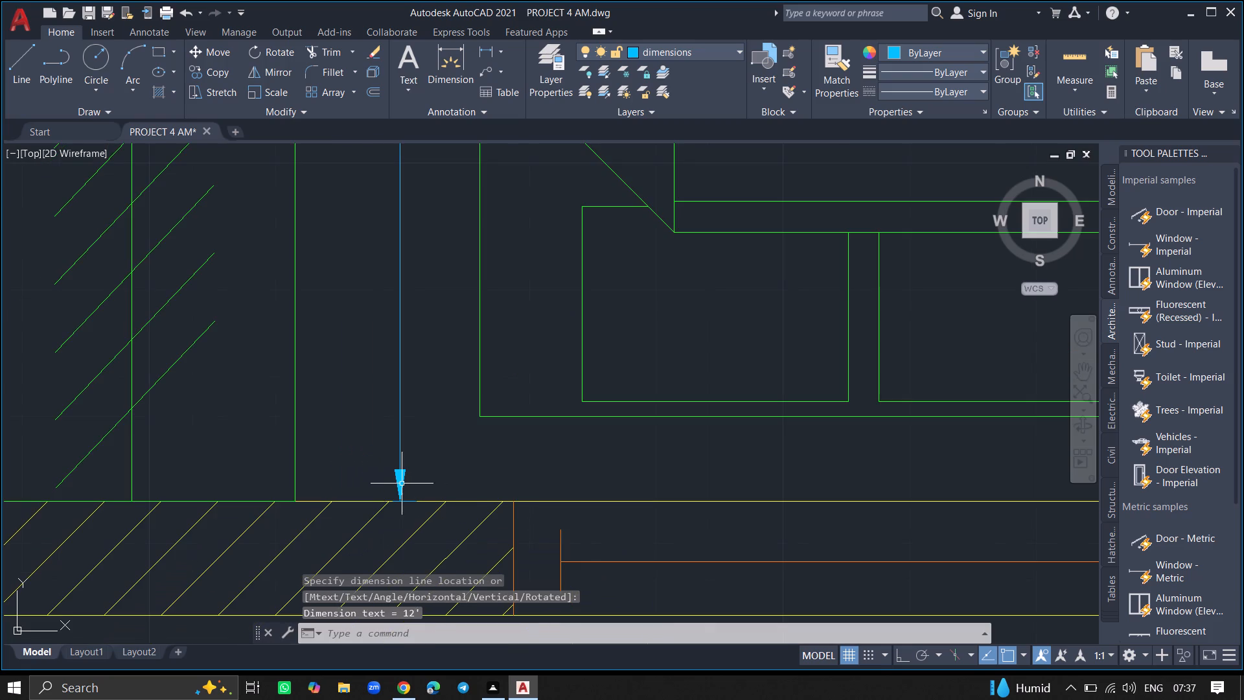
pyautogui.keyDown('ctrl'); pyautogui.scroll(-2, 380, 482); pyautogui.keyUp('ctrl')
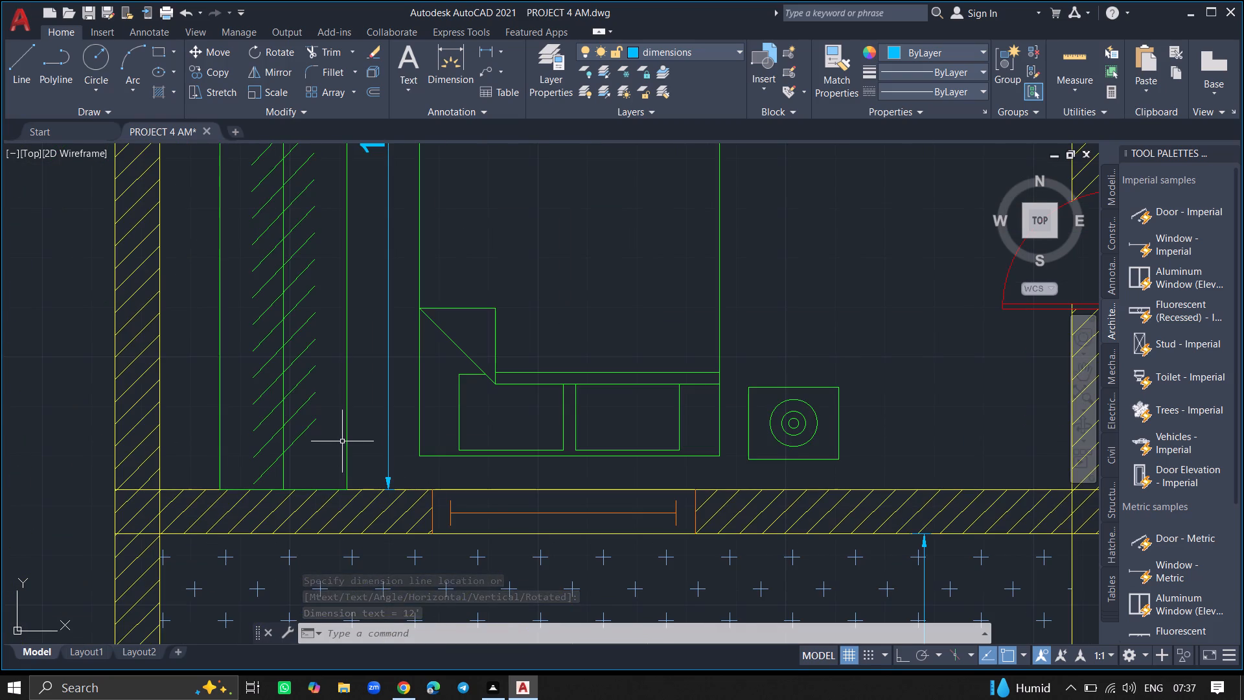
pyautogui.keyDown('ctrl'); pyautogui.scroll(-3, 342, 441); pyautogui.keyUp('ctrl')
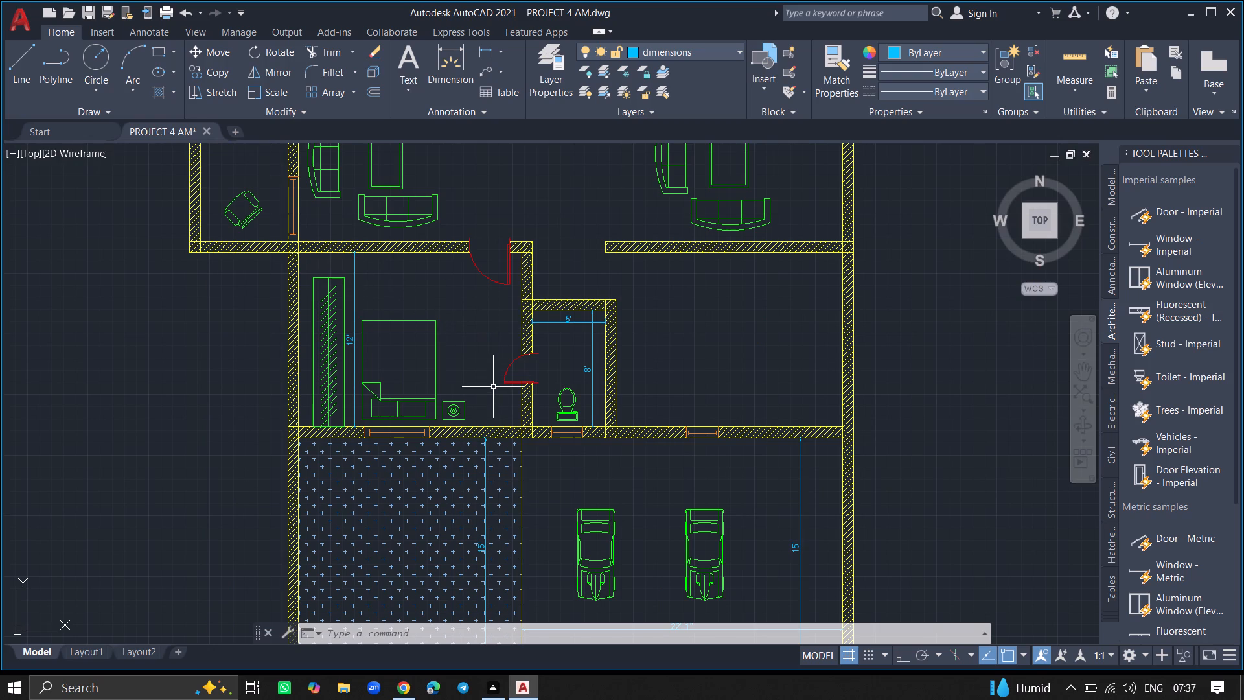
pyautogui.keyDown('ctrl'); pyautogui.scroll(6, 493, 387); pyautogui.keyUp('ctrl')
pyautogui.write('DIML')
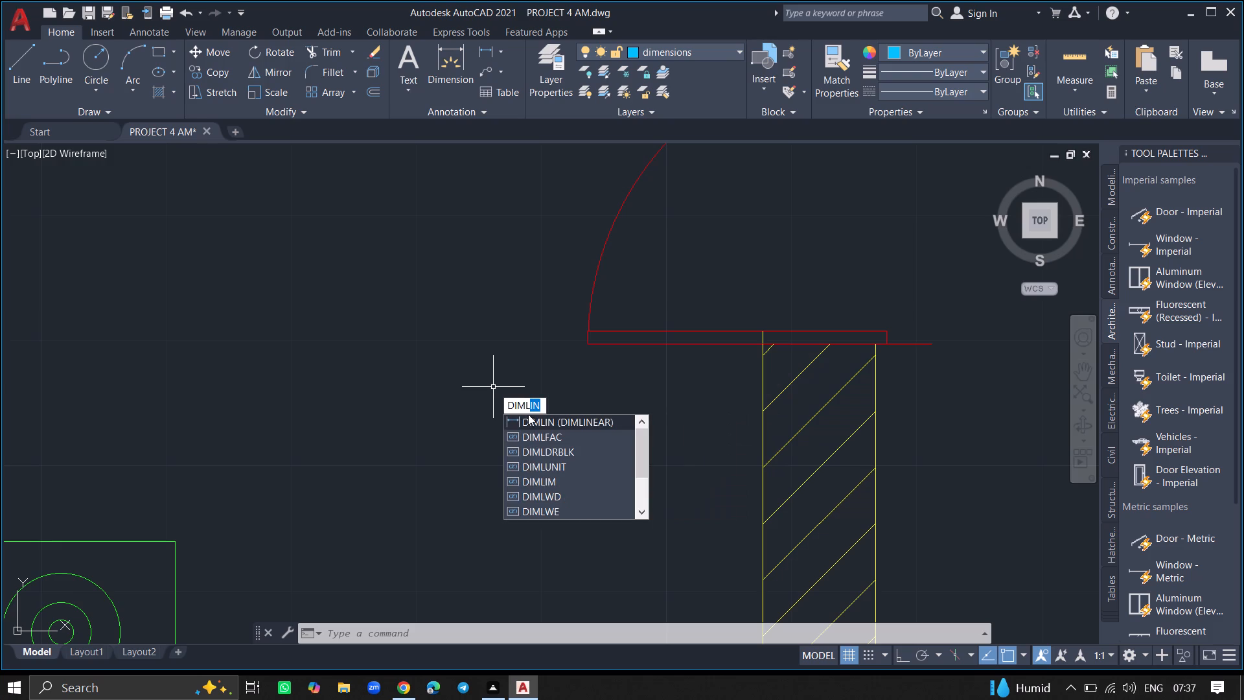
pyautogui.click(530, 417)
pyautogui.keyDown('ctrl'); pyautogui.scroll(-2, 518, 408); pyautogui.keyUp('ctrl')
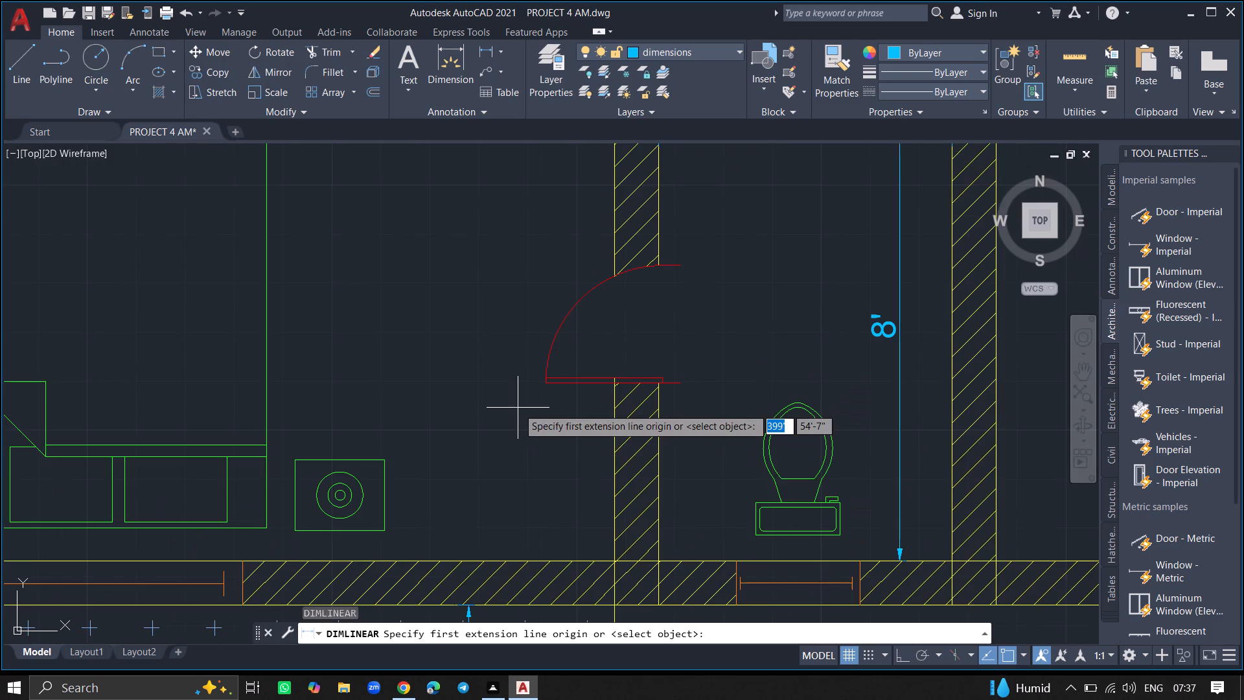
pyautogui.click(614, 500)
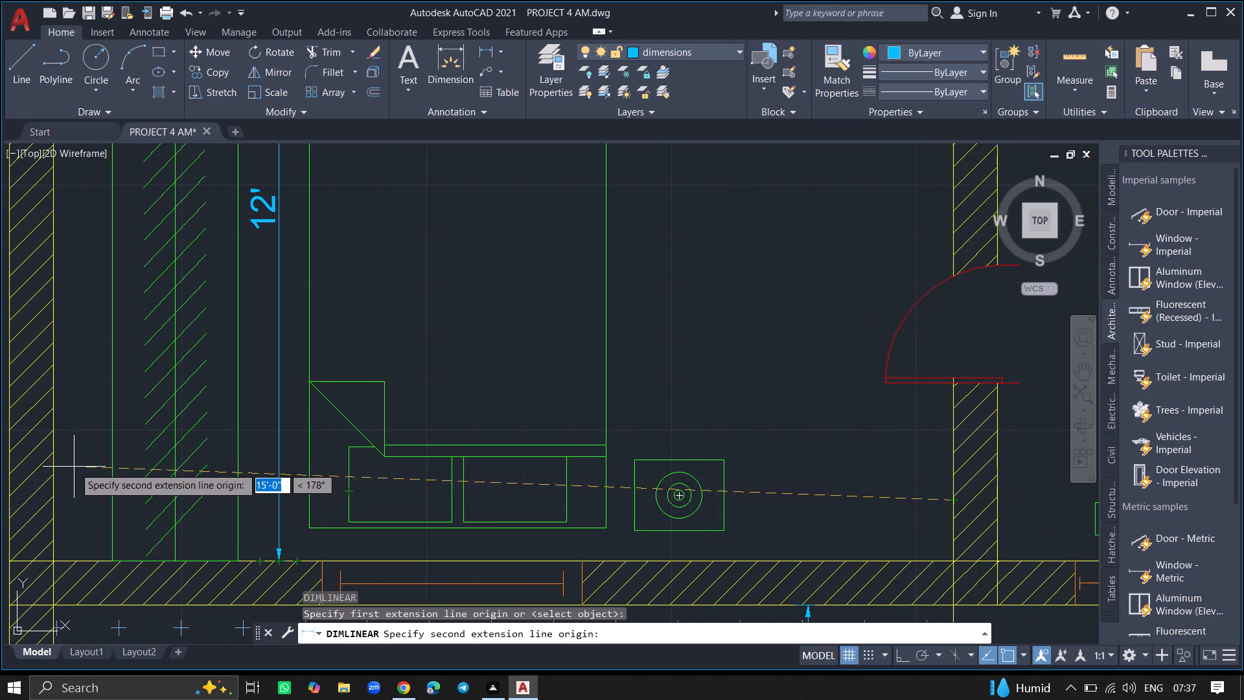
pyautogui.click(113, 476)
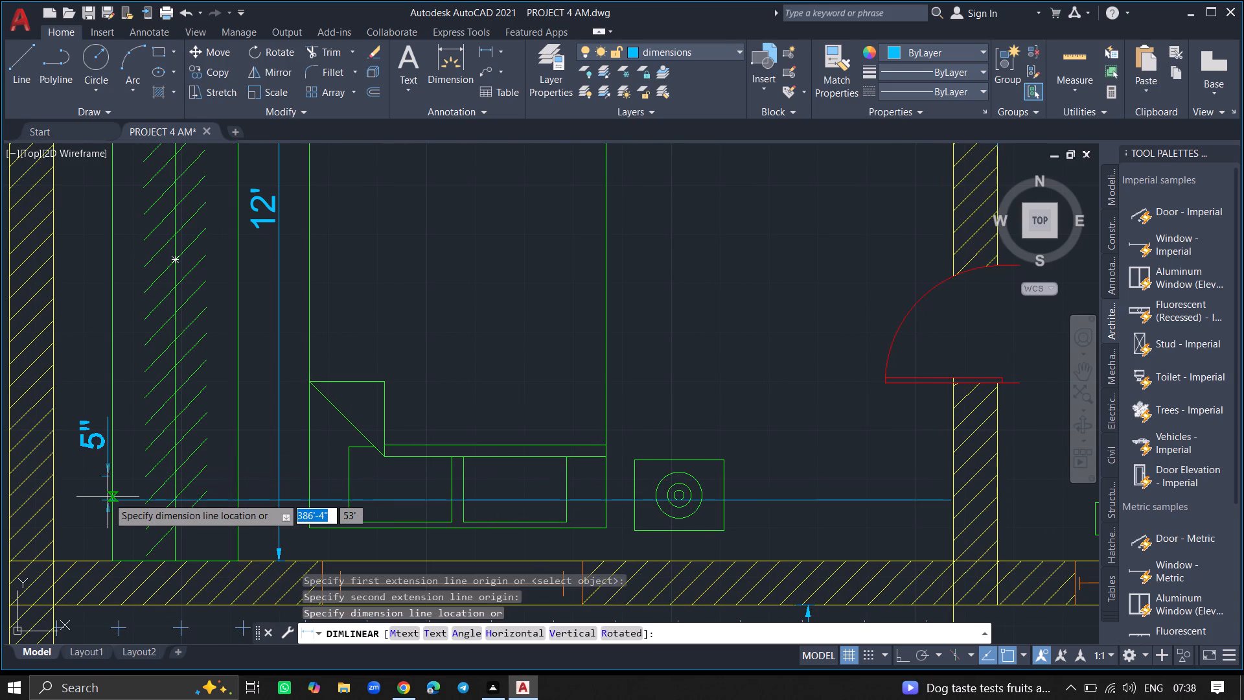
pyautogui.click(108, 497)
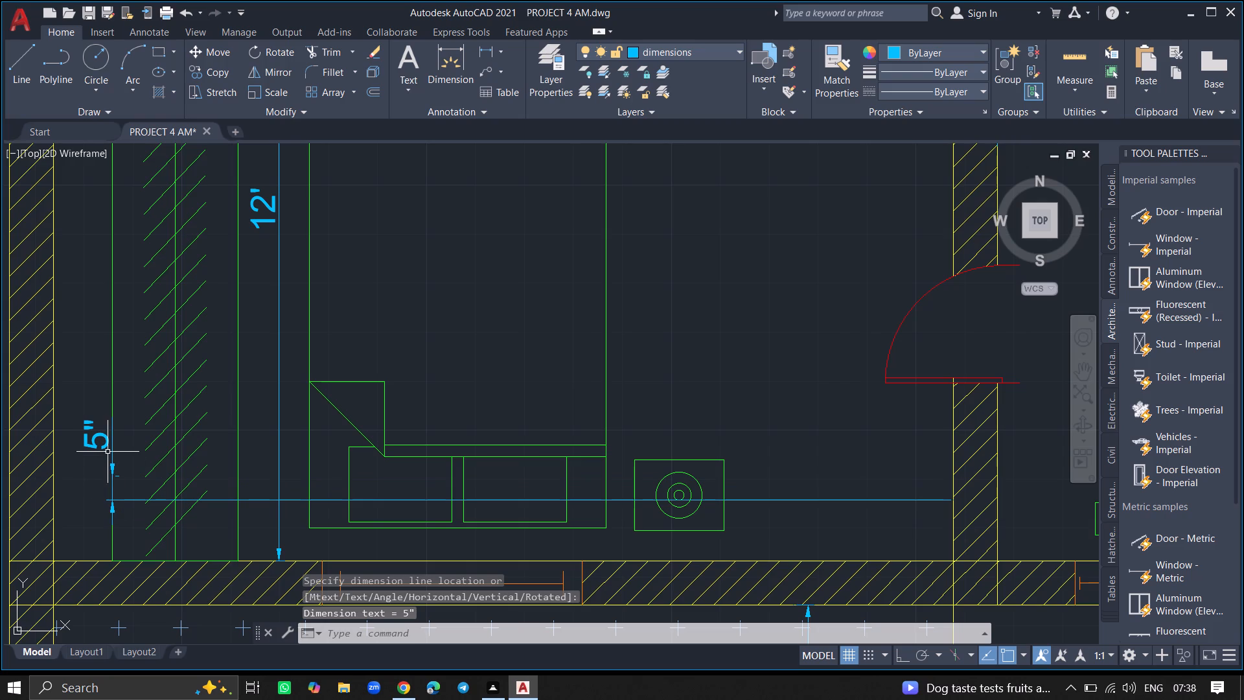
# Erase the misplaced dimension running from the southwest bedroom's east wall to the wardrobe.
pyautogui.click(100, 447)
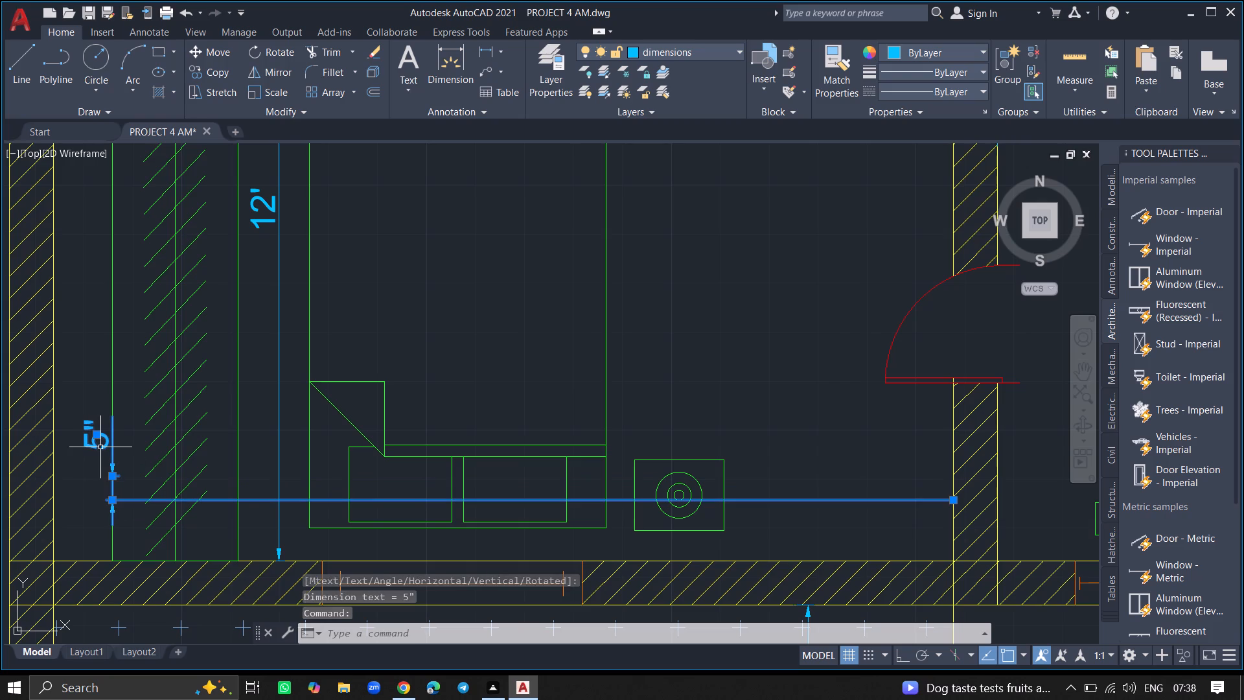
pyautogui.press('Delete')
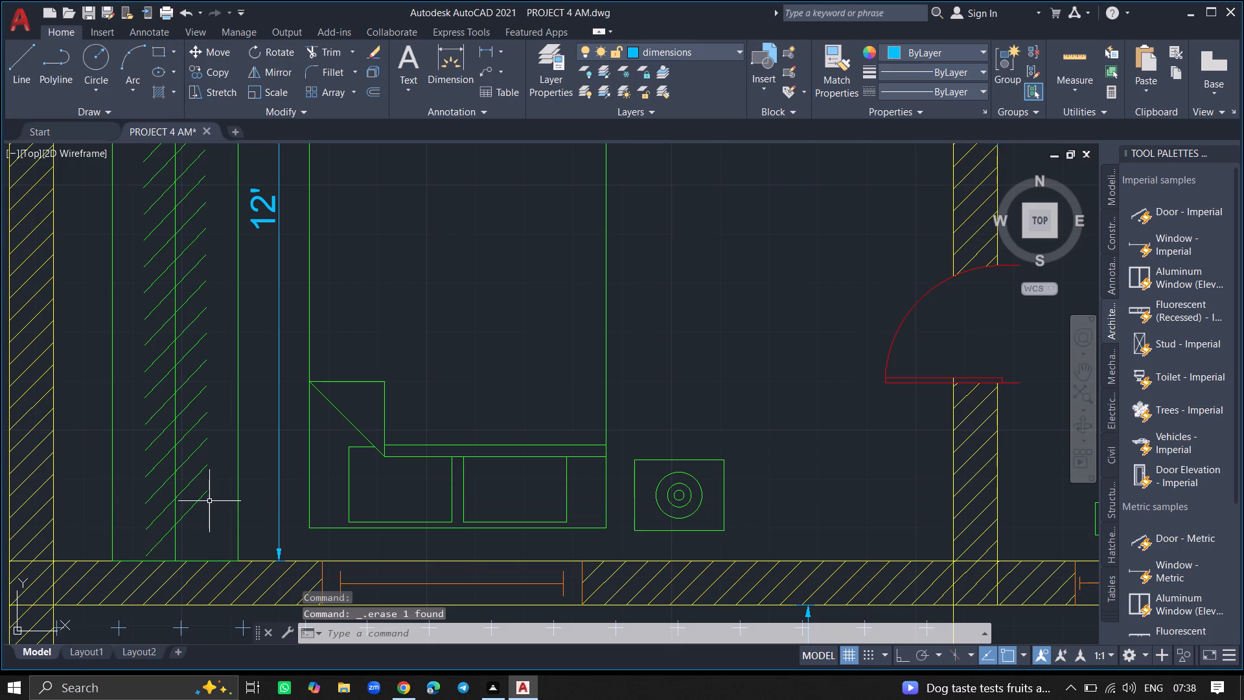
# Add a horizontal linear dimension between the west and east inner wall faces of the southwest bedroom, placed just above the lower wall.
pyautogui.write('DIM')
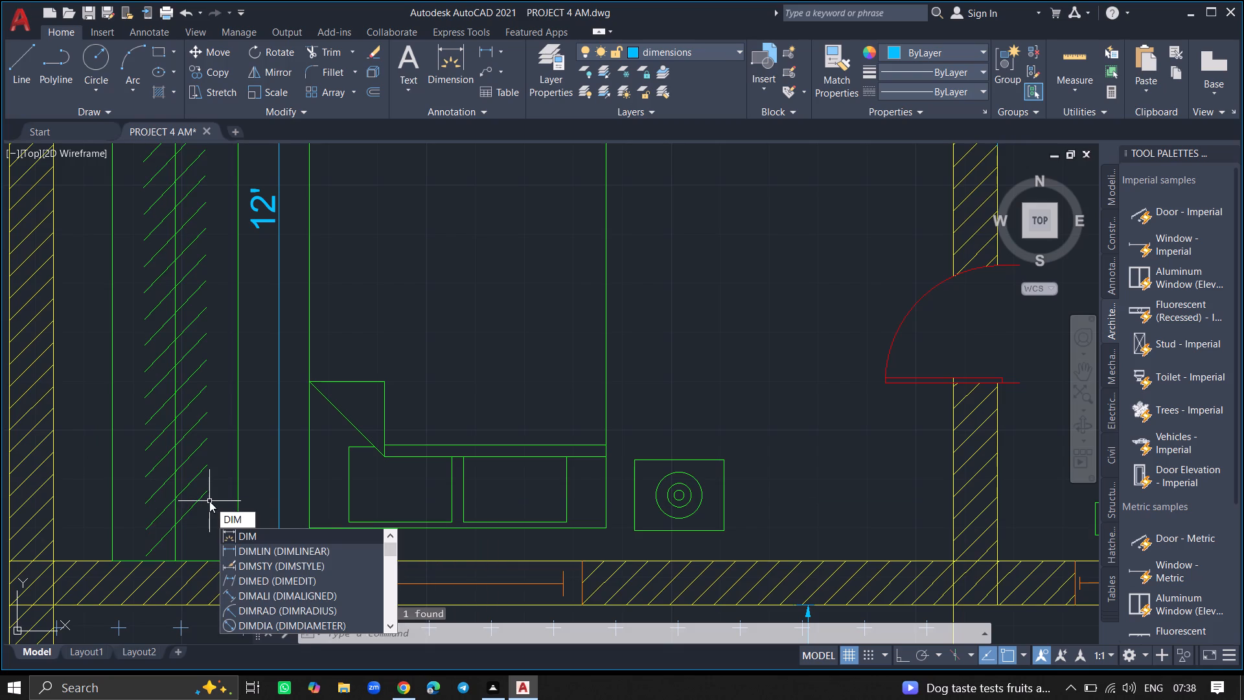
pyautogui.write('LI')
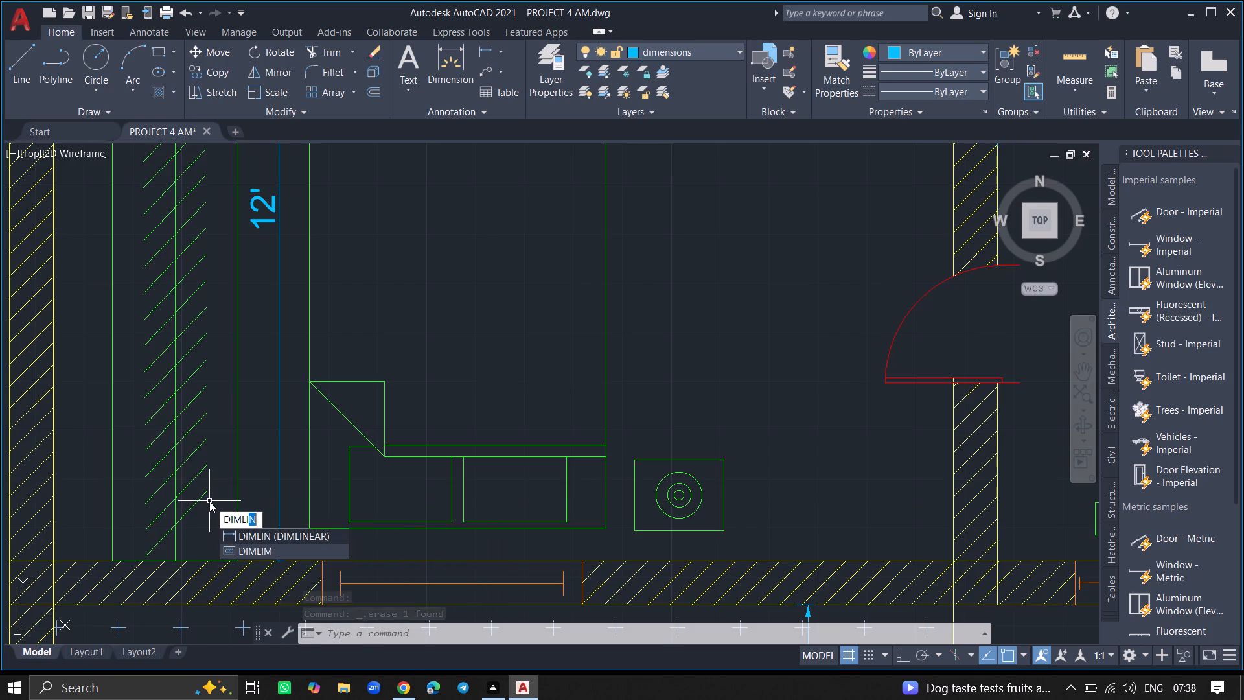
pyautogui.press('n')
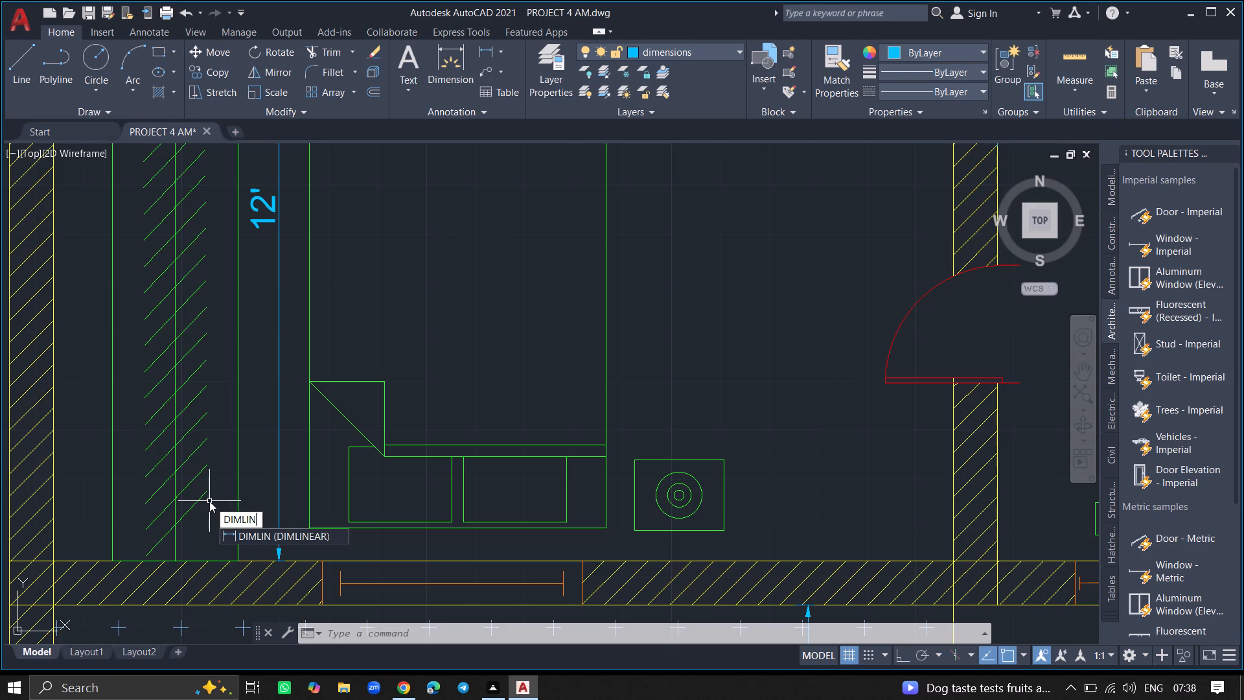
pyautogui.press('e')
pyautogui.write('AR')
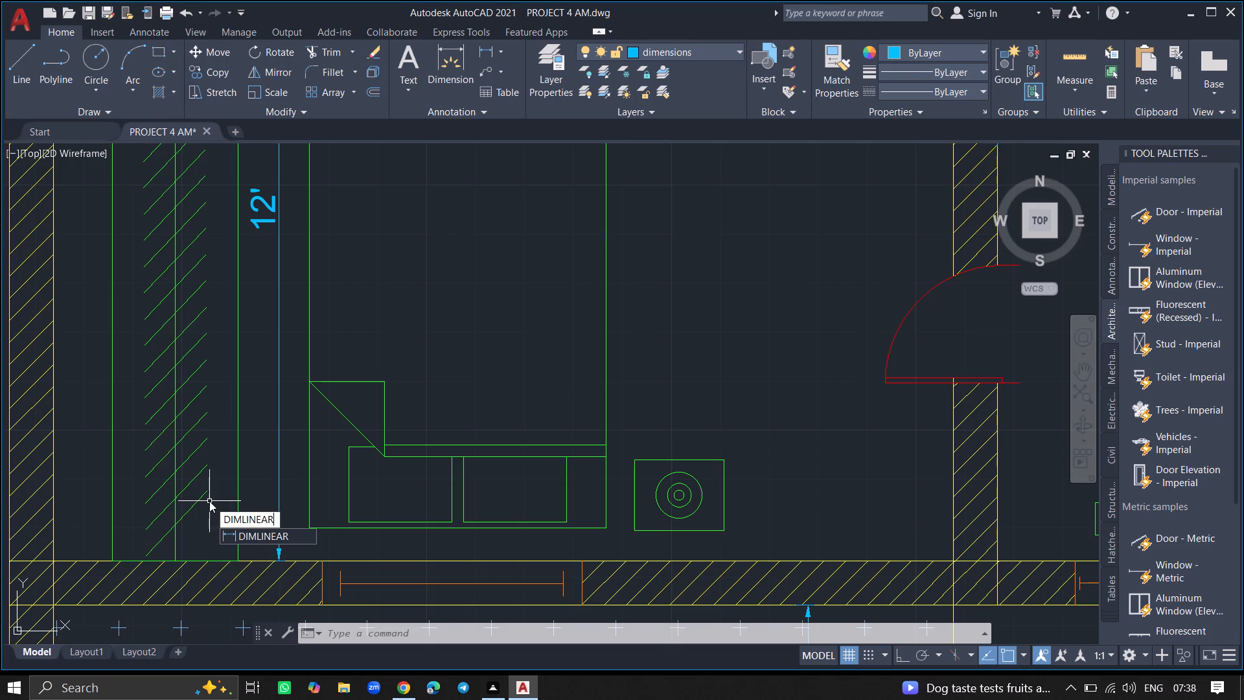
pyautogui.click(239, 531)
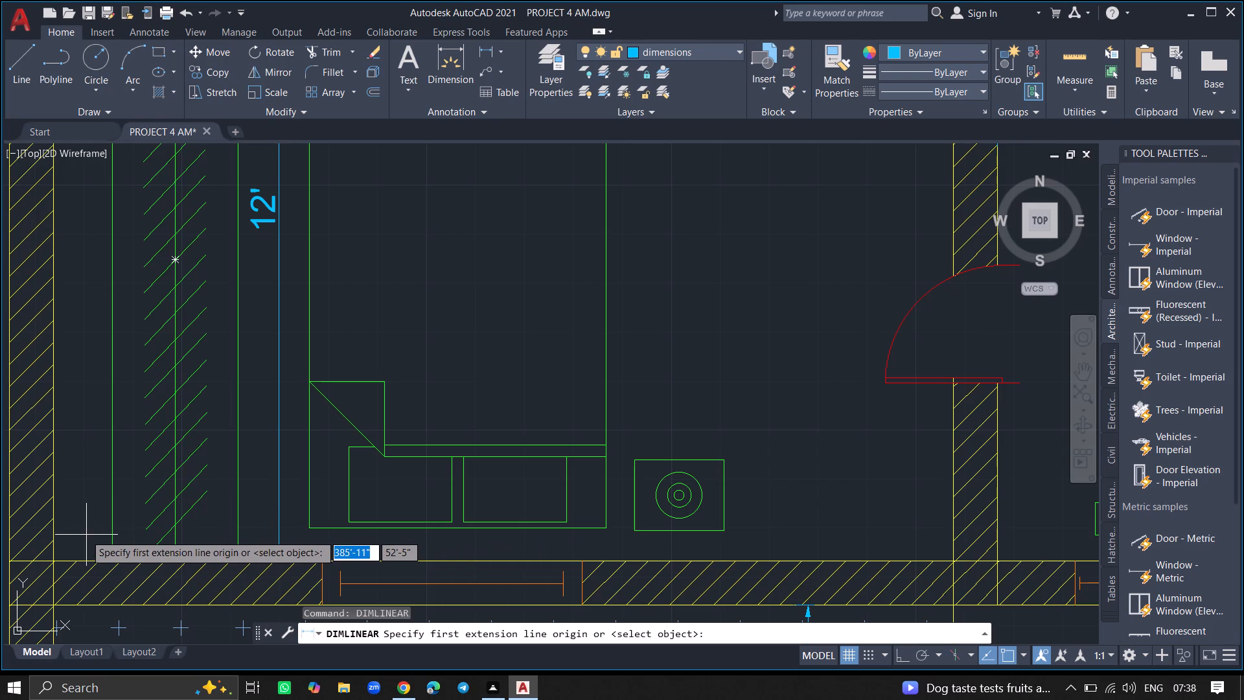
pyautogui.click(52, 530)
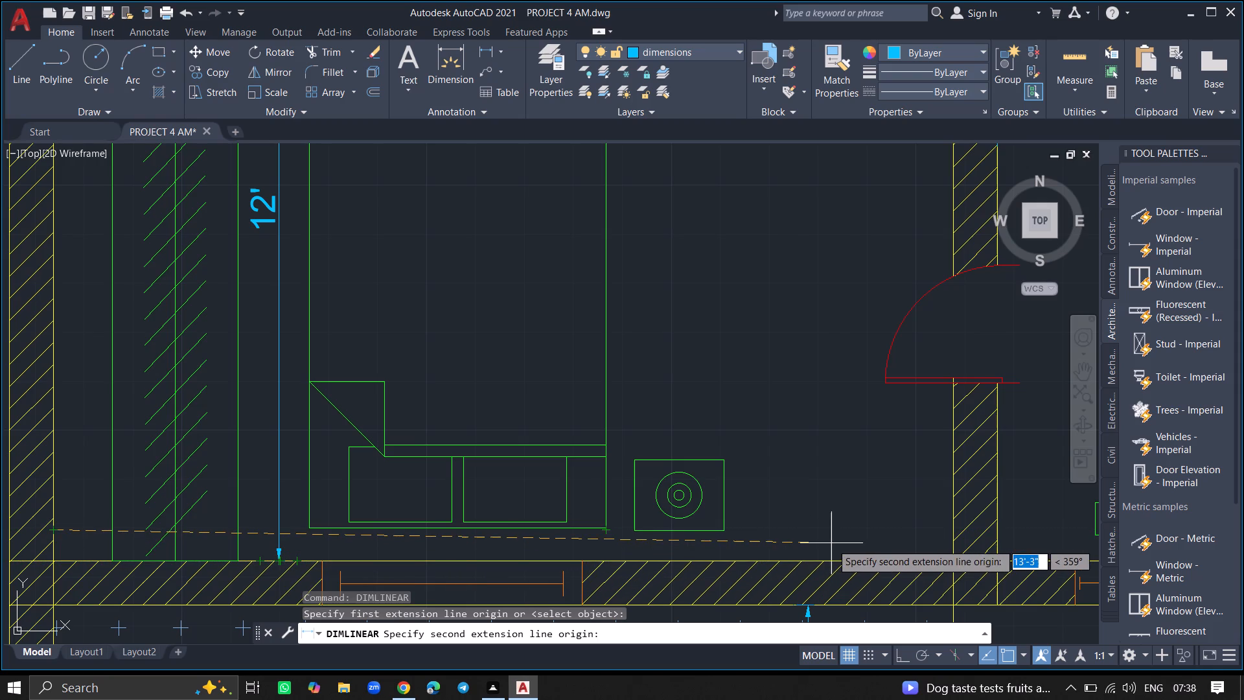
pyautogui.click(952, 544)
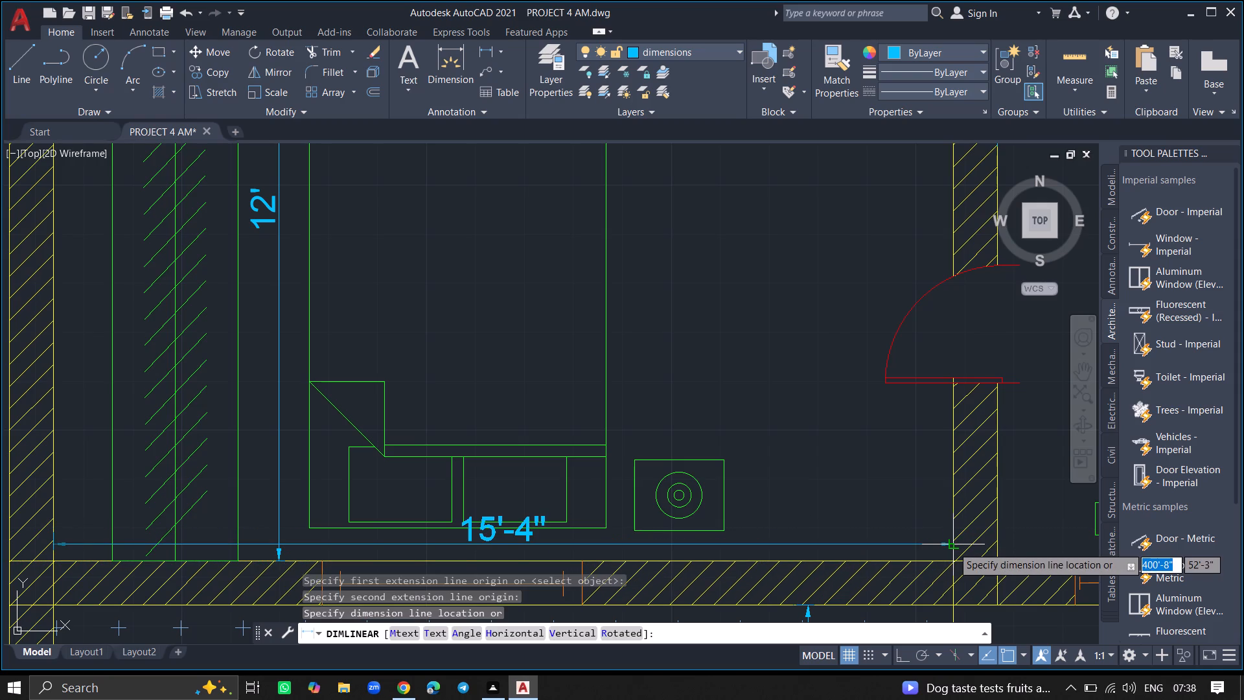
pyautogui.click(952, 547)
# Add a horizontal linear dimension between the inner wall faces of the projecting west room with the single chair, placed above the chair.
pyautogui.keyDown('ctrl'); pyautogui.scroll(-5, 904, 456); pyautogui.keyUp('ctrl')
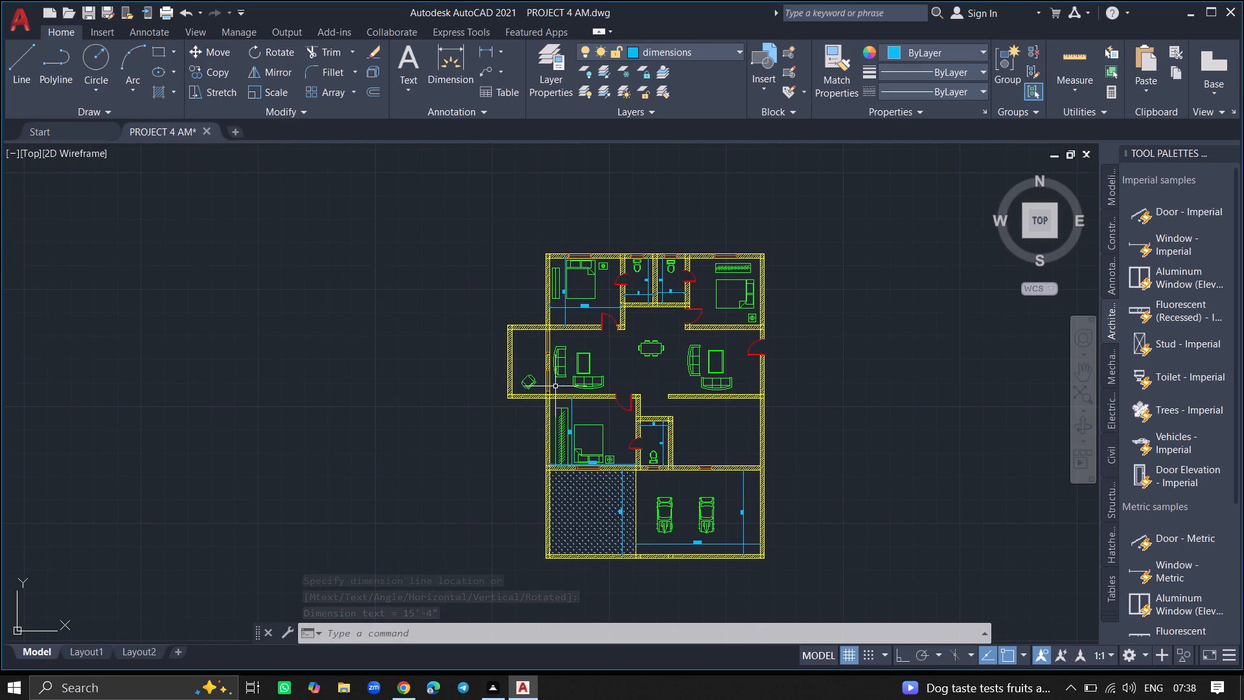
pyautogui.keyDown('ctrl'); pyautogui.scroll(2, 529, 373); pyautogui.keyUp('ctrl')
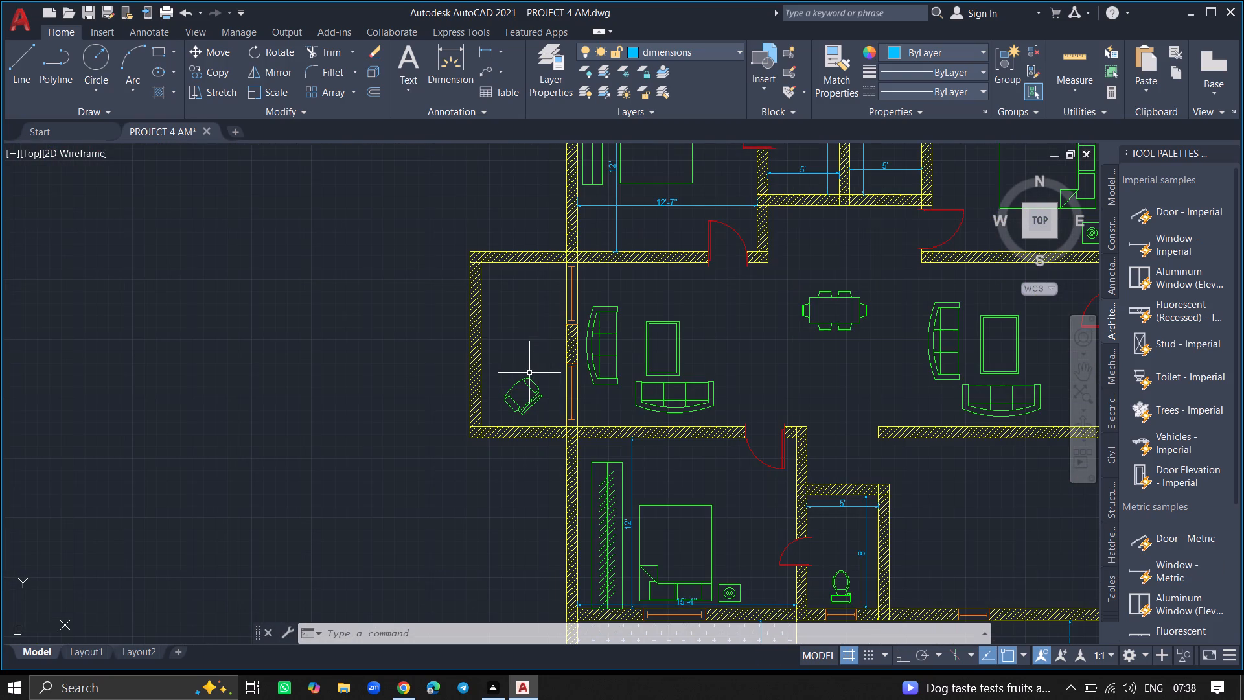
pyautogui.keyDown('ctrl'); pyautogui.scroll(1, 525, 364); pyautogui.keyUp('ctrl')
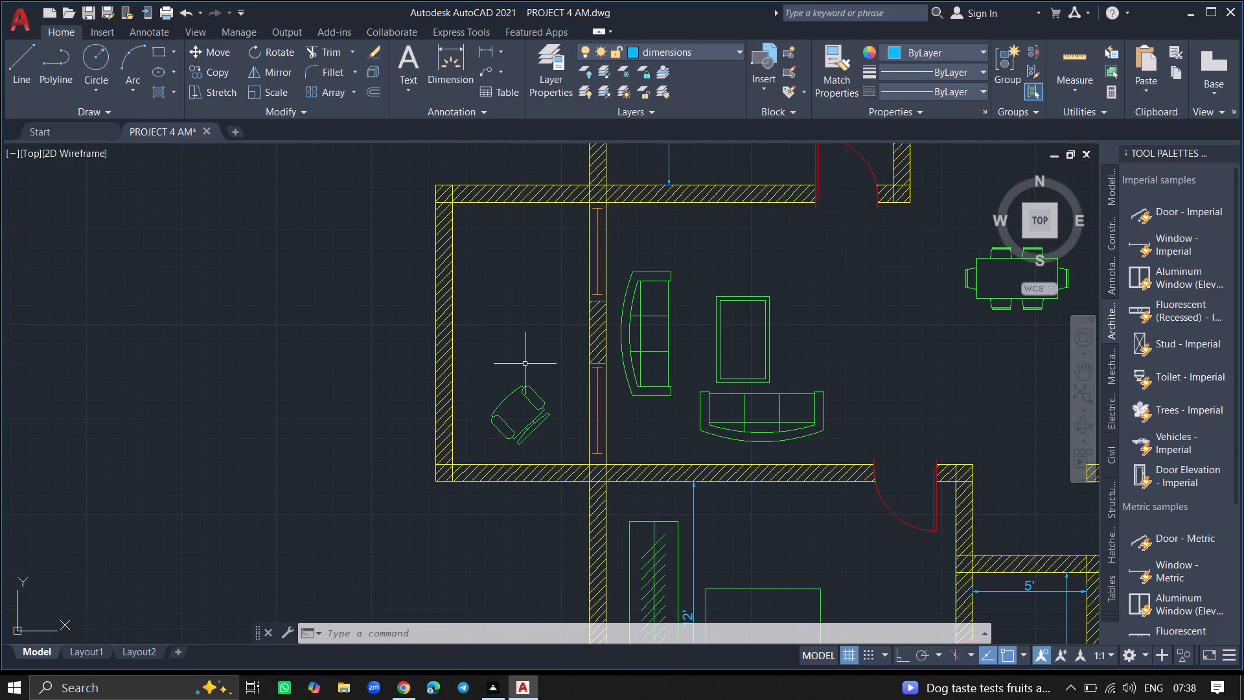
pyautogui.write('DIM')
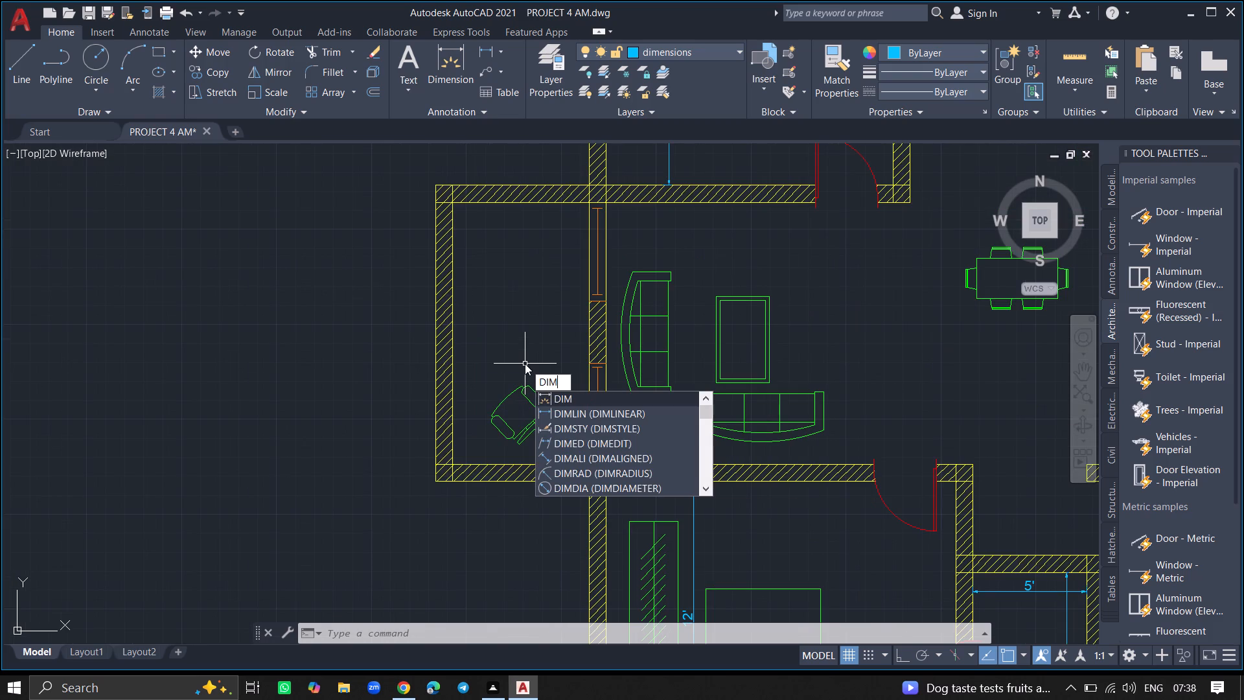
pyautogui.press('l')
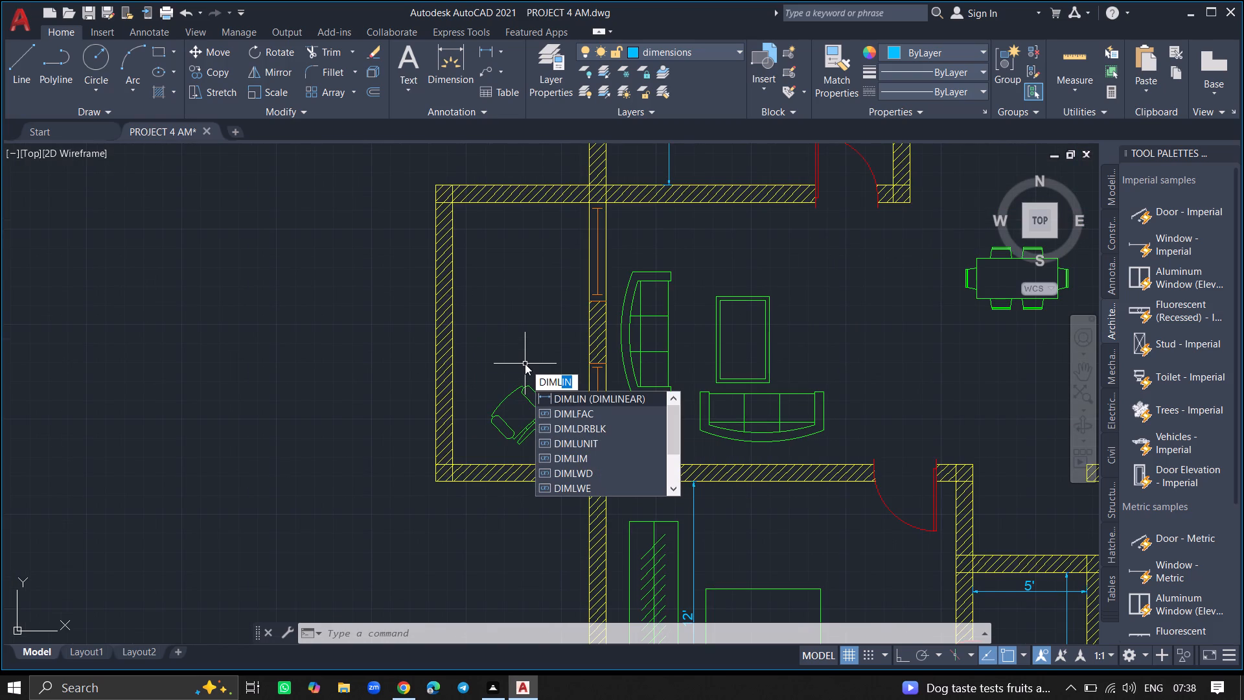
pyautogui.click(580, 393)
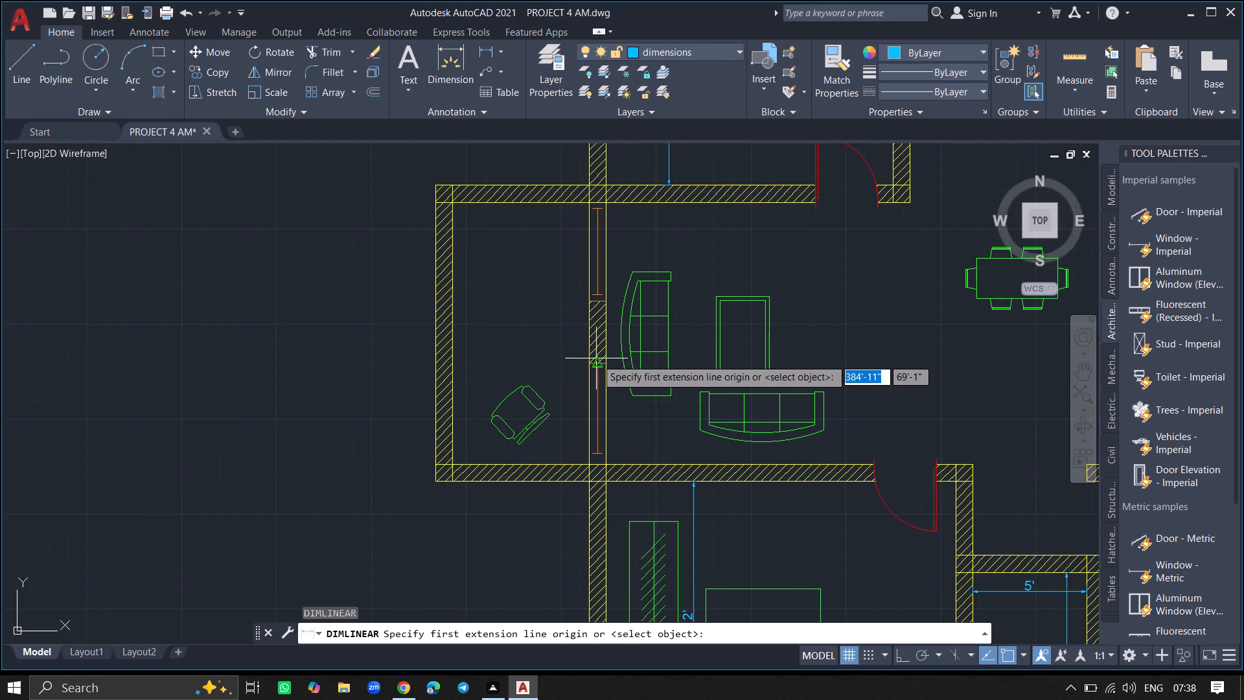
pyautogui.click(587, 345)
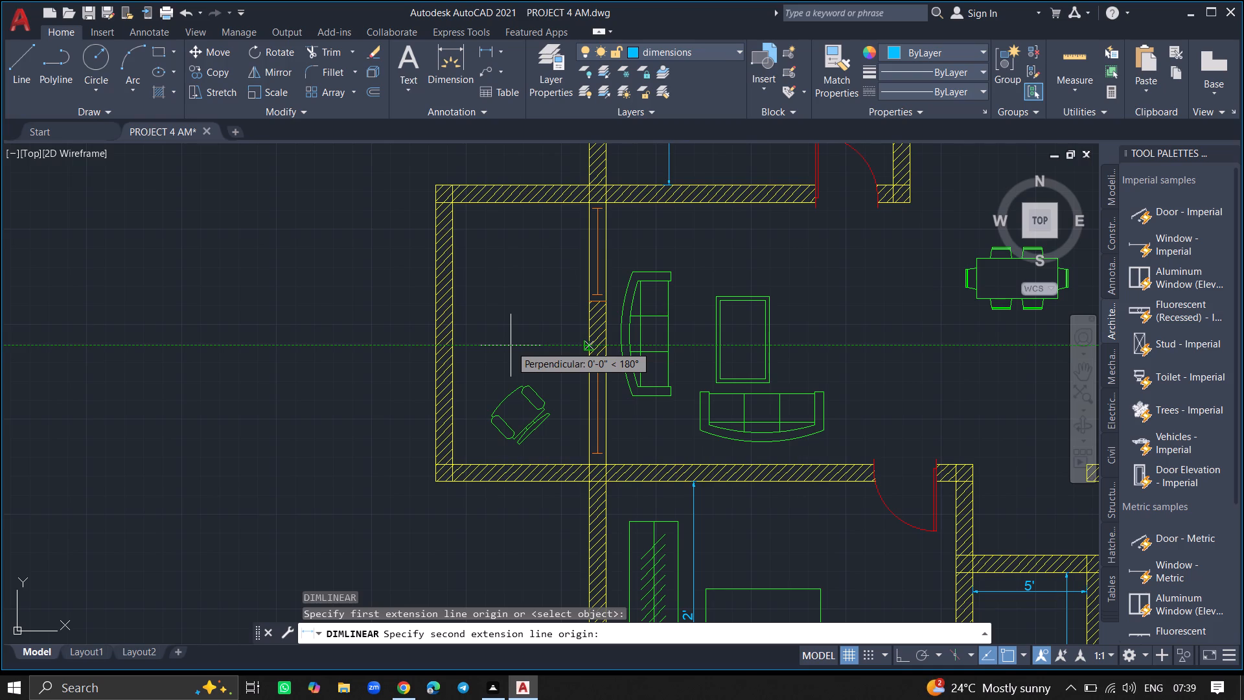
pyautogui.click(453, 344)
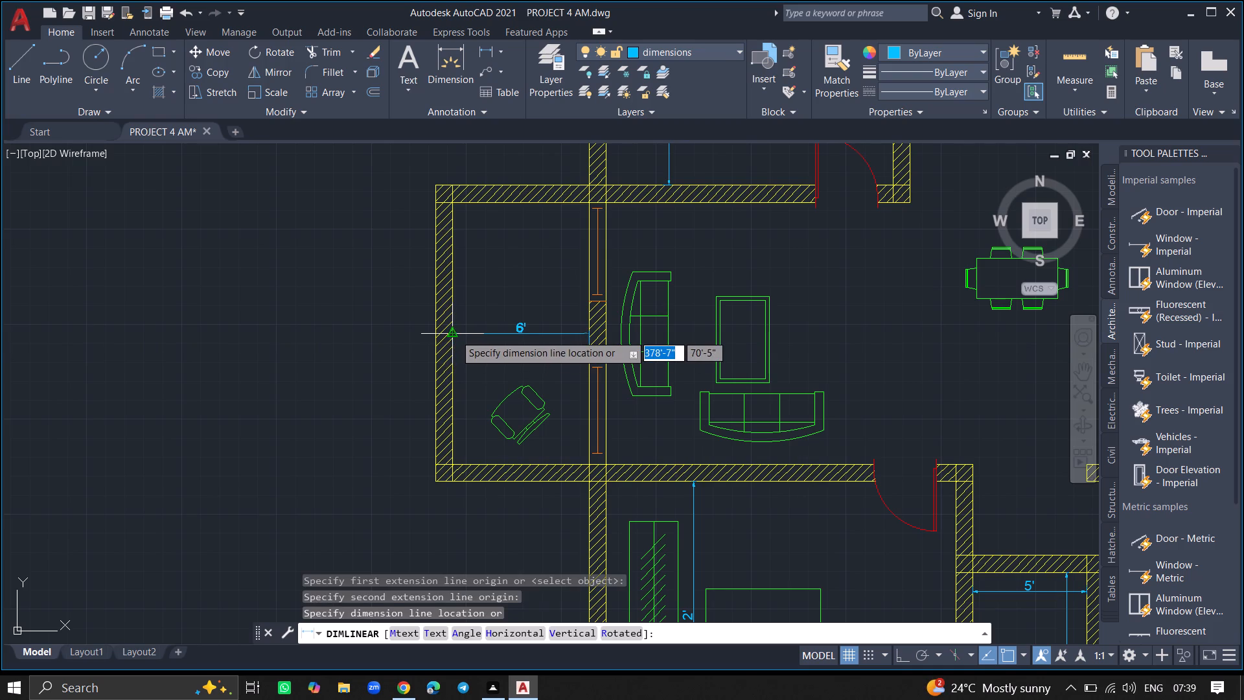
pyautogui.click(455, 334)
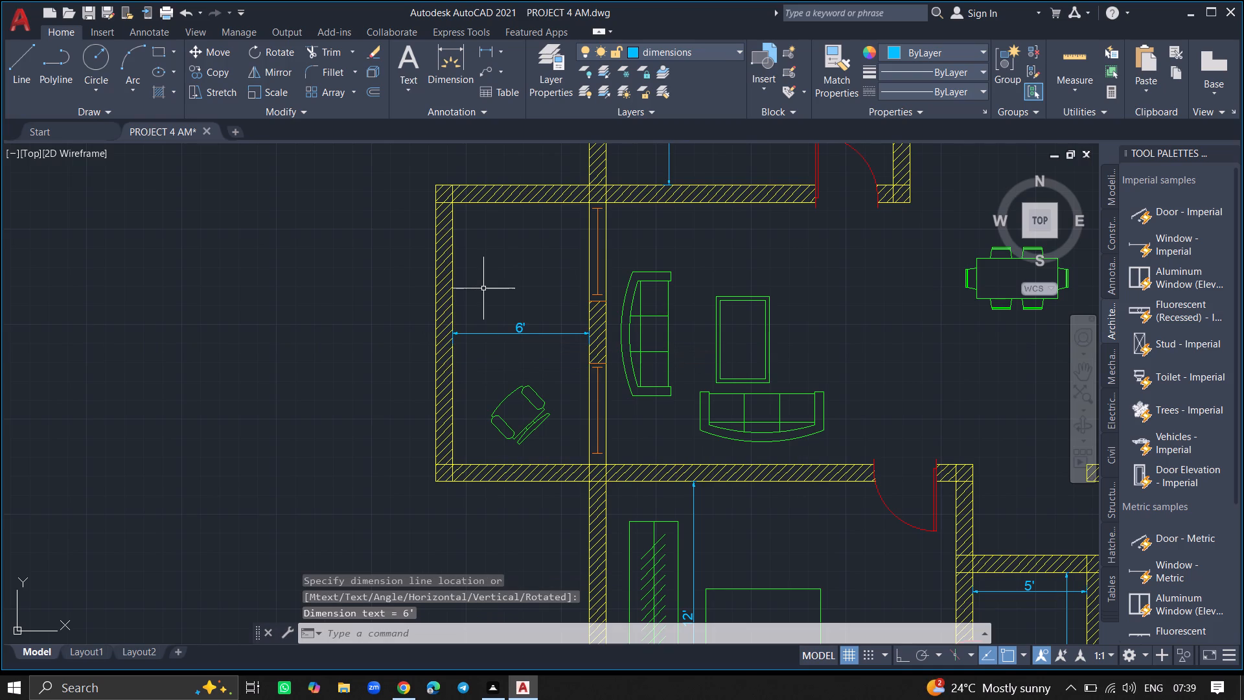
# Add a vertical linear dimension between the upper and lower inner wall faces of the projecting west room, placed close to its west wall.
pyautogui.press('d')
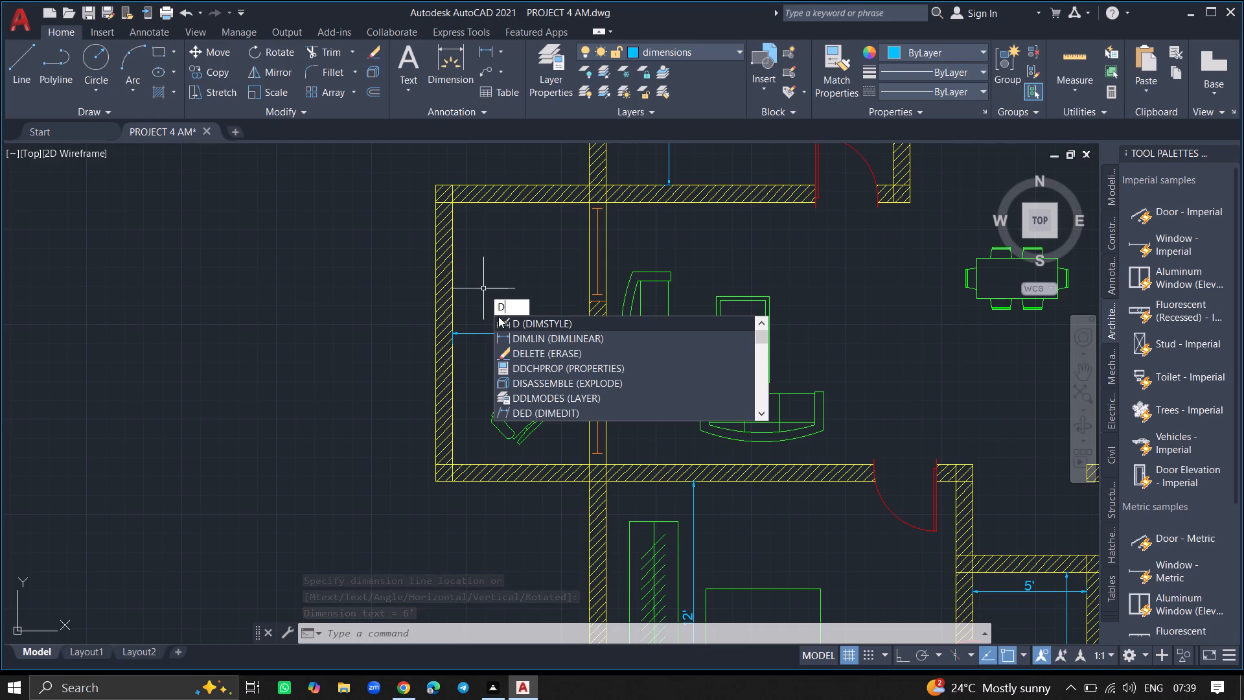
pyautogui.click(505, 333)
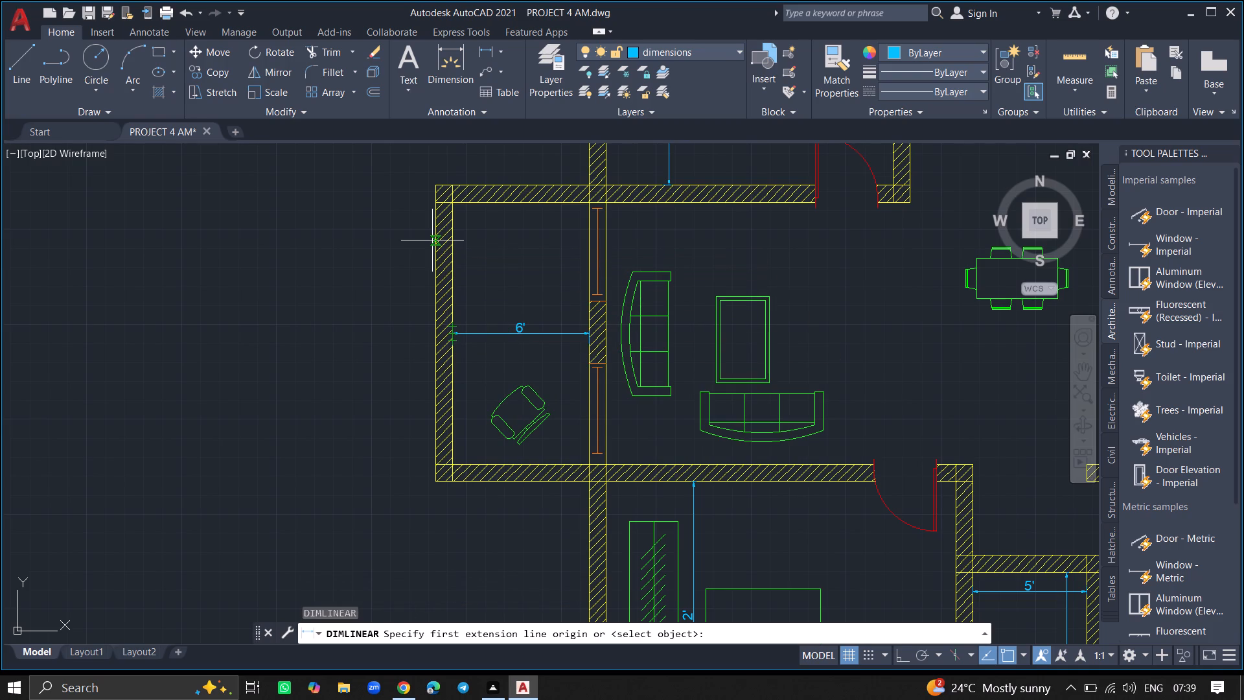
pyautogui.moveTo(468, 207); pyautogui.dragTo(468, 229)
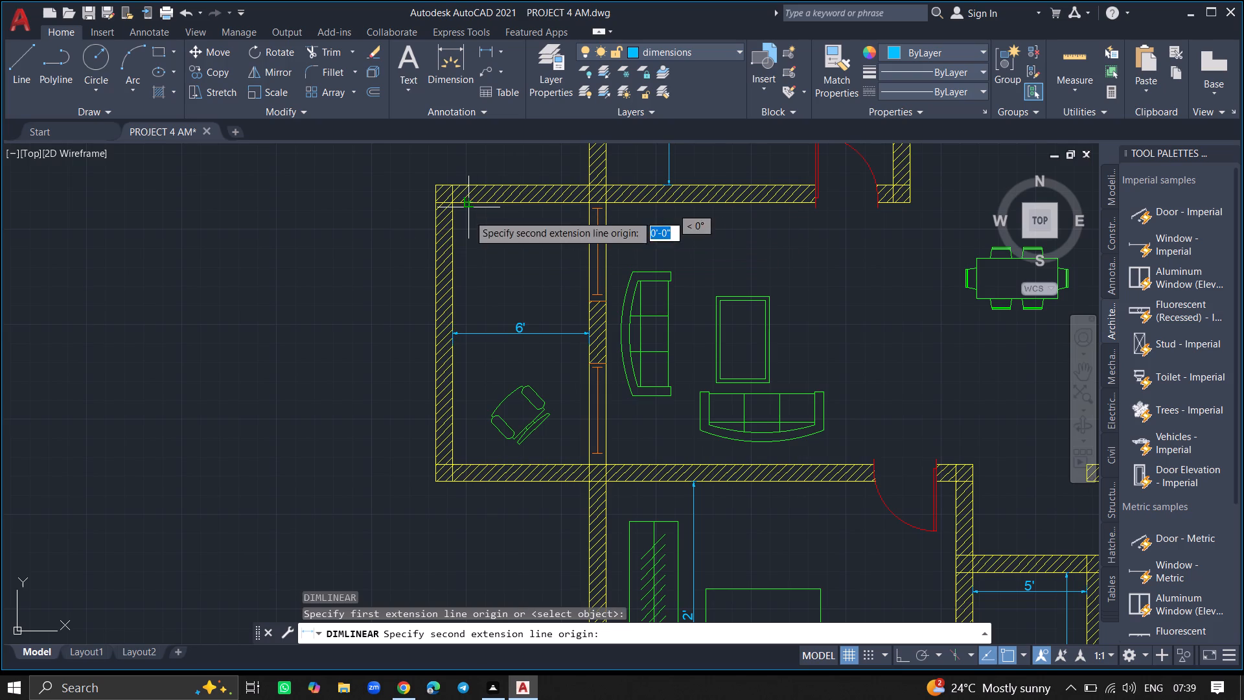
pyautogui.moveTo(468, 229); pyautogui.dragTo(470, 327)
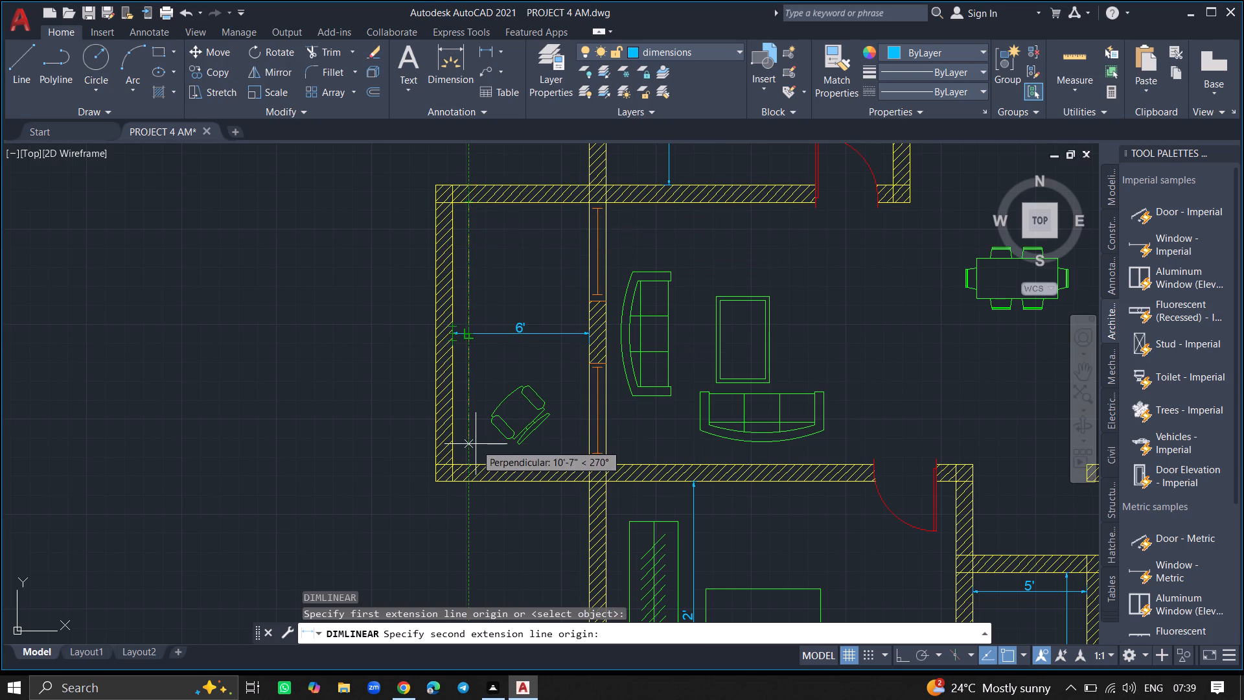
pyautogui.click(466, 461)
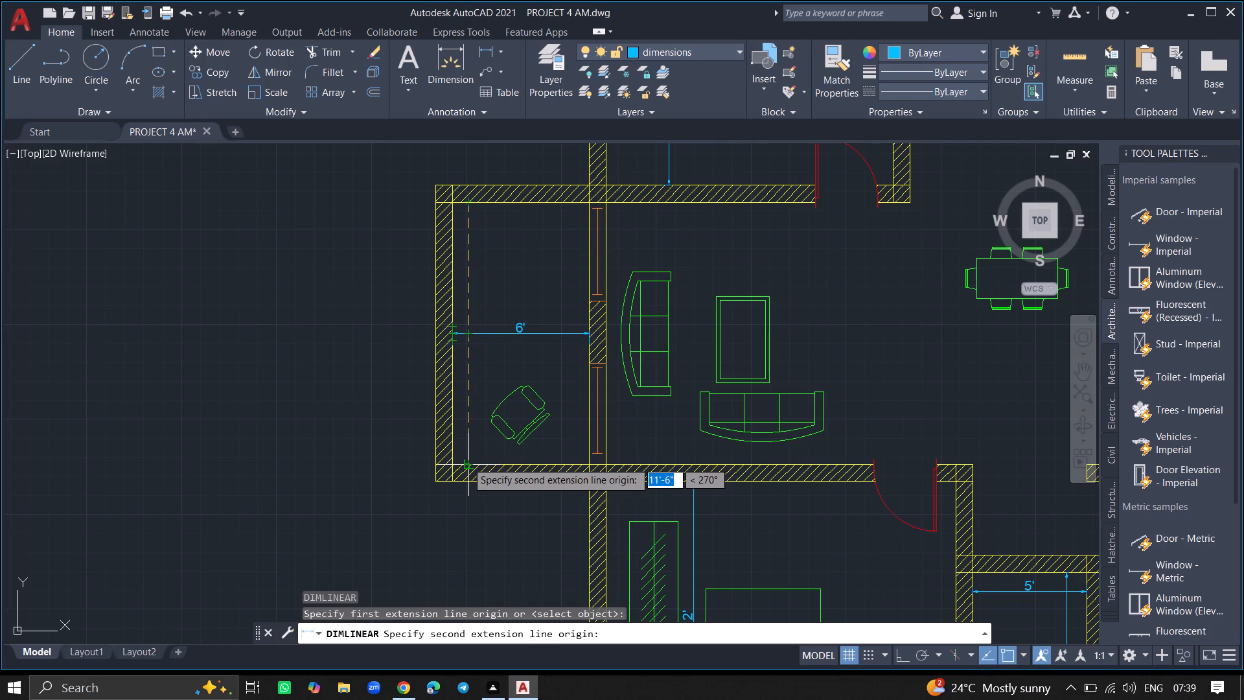
pyautogui.click(469, 458)
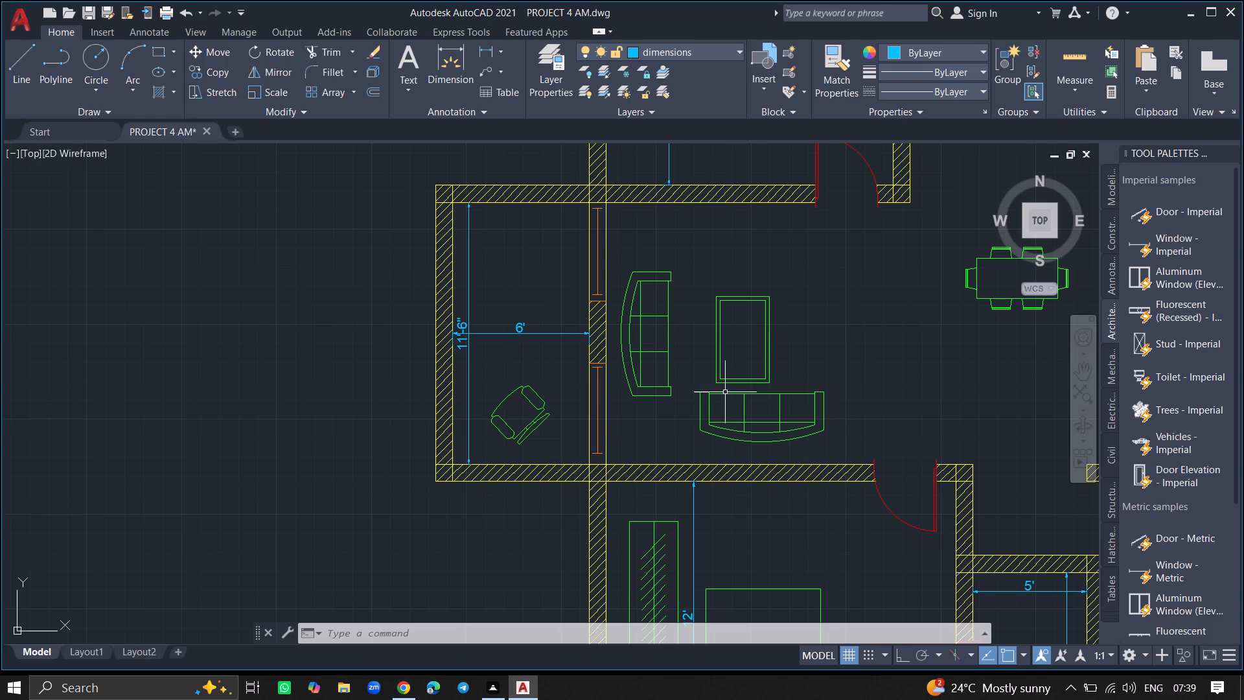
# Add a vertical linear dimension between the upper and lower inner wall faces of the west sitting area, between its west sofa and coffee table.
pyautogui.keyDown('ctrl'); pyautogui.scroll(-6, 656, 323); pyautogui.keyUp('ctrl')
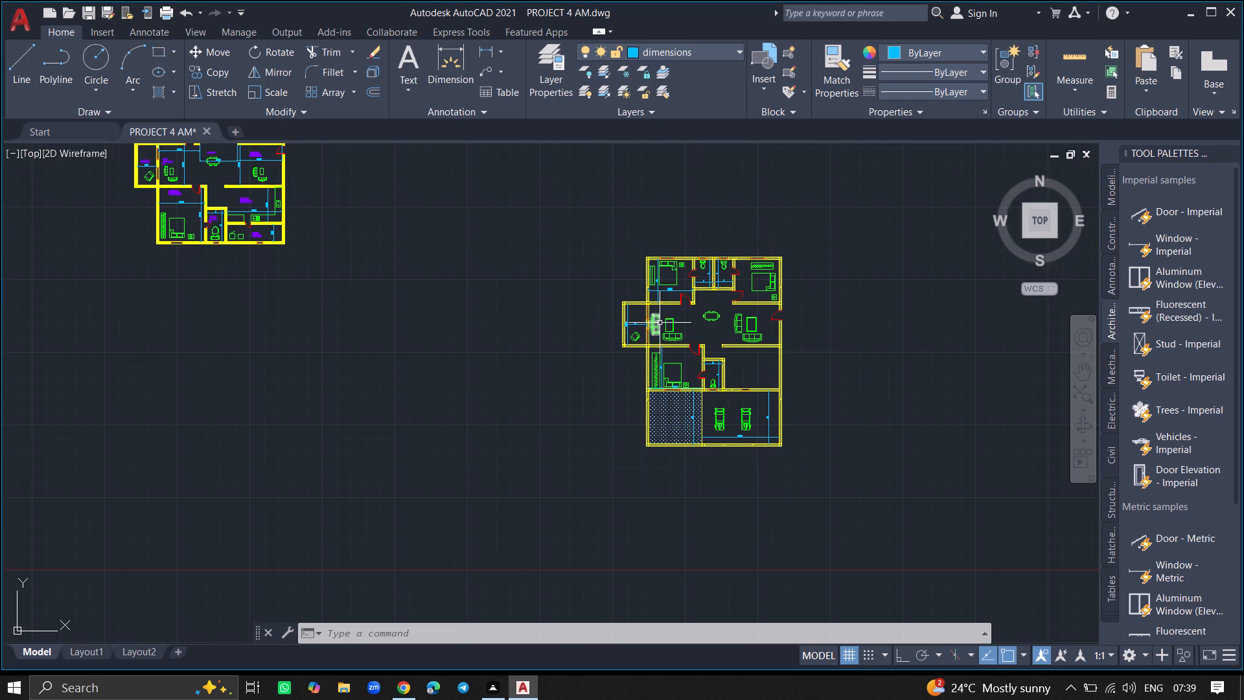
pyautogui.keyDown('ctrl'); pyautogui.scroll(4, 677, 327); pyautogui.keyUp('ctrl')
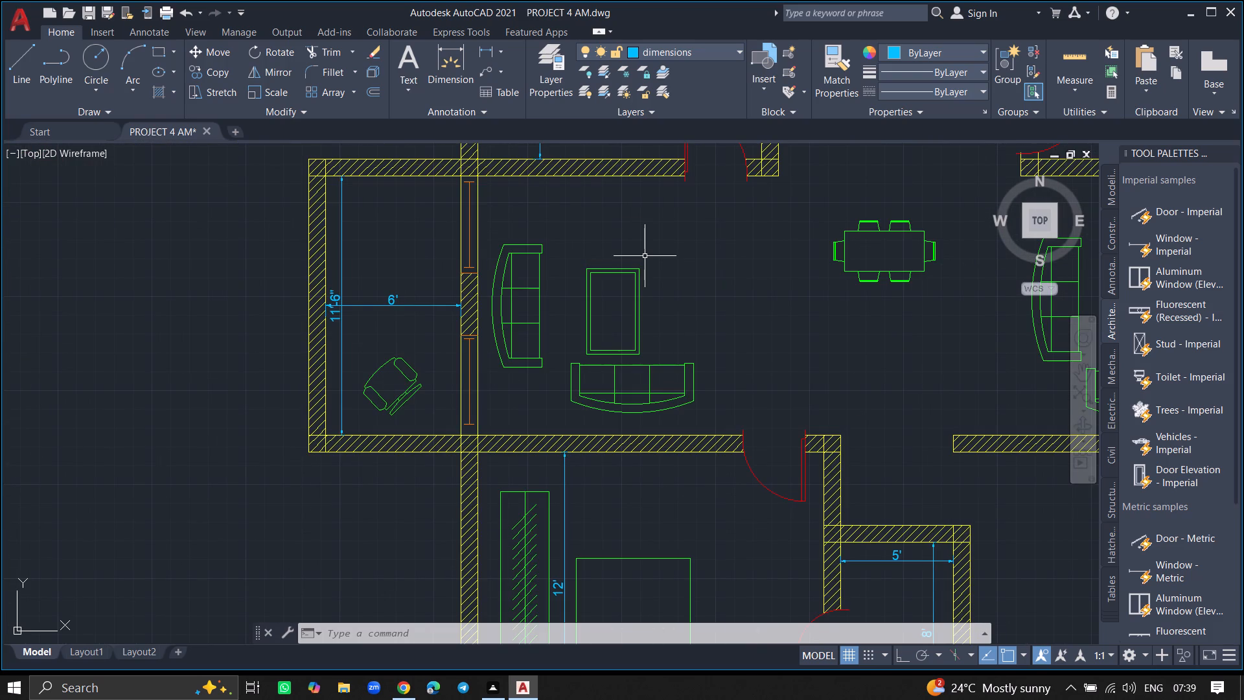
pyautogui.write('DIML')
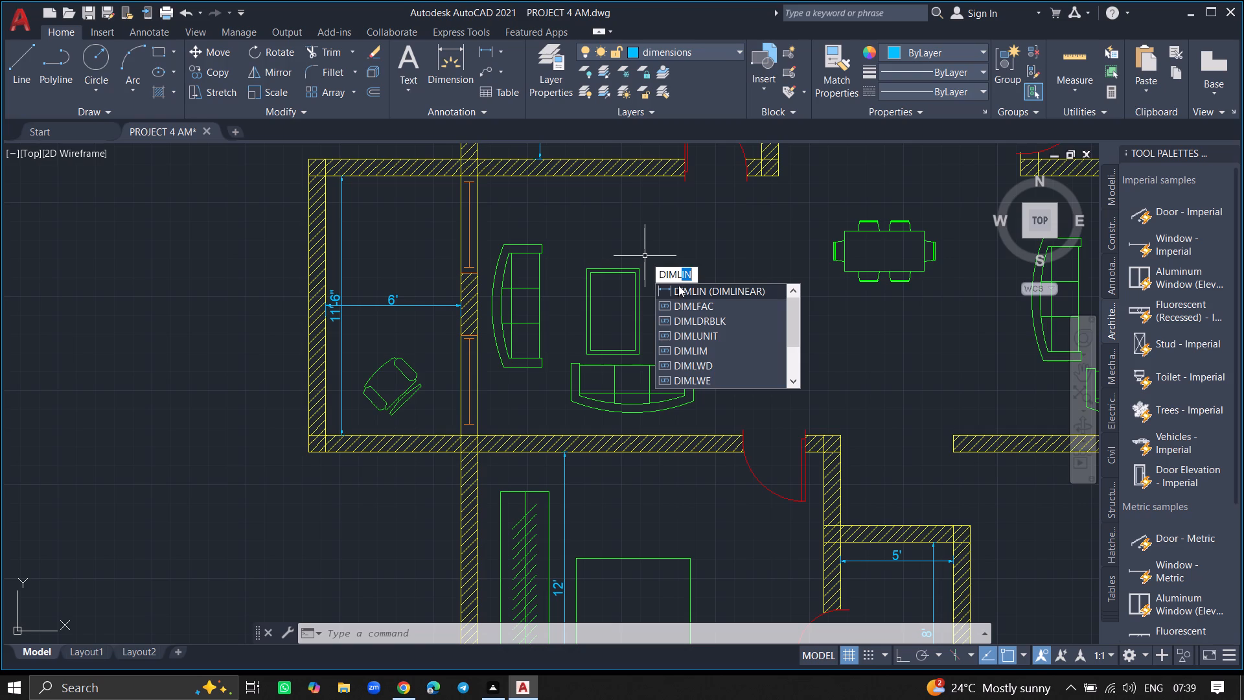
pyautogui.click(678, 288)
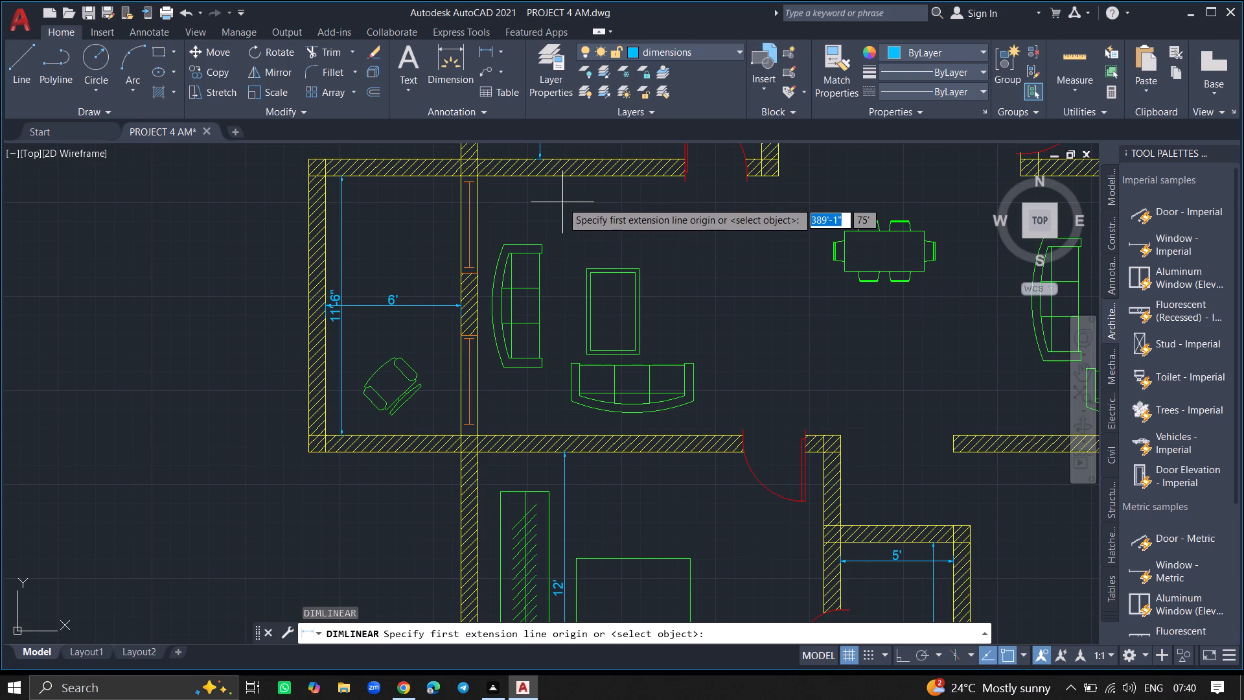
pyautogui.moveTo(558, 181); pyautogui.dragTo(562, 315)
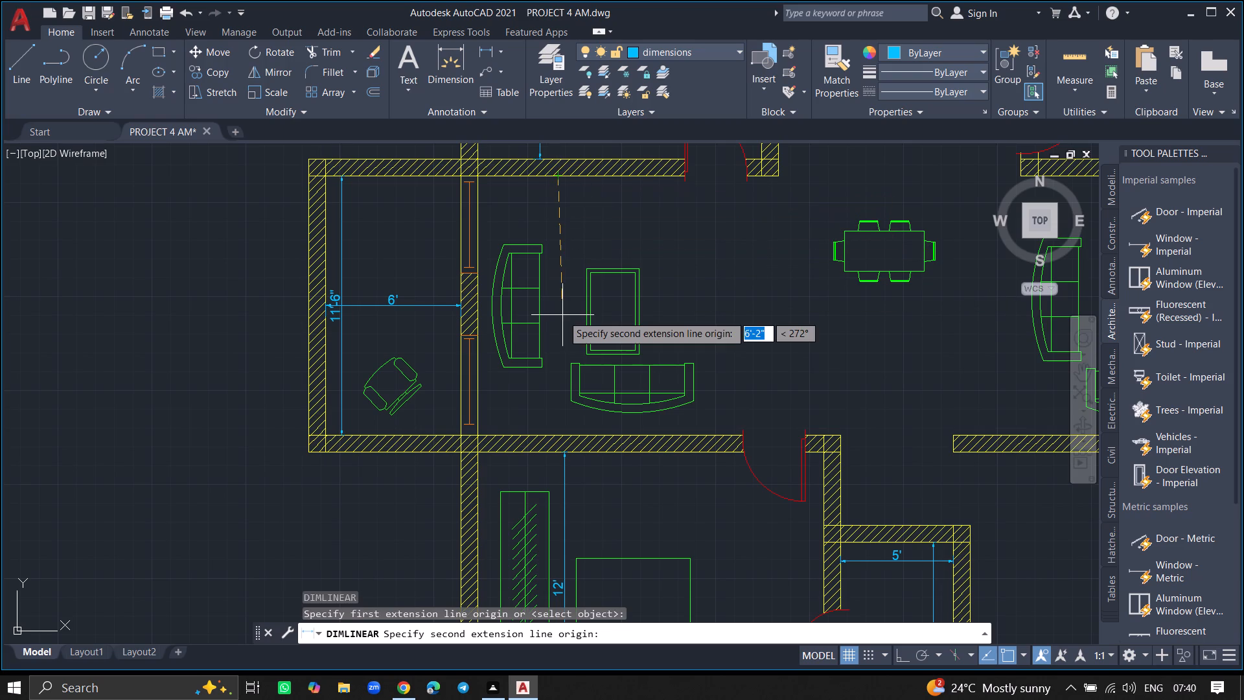
pyautogui.click(561, 437)
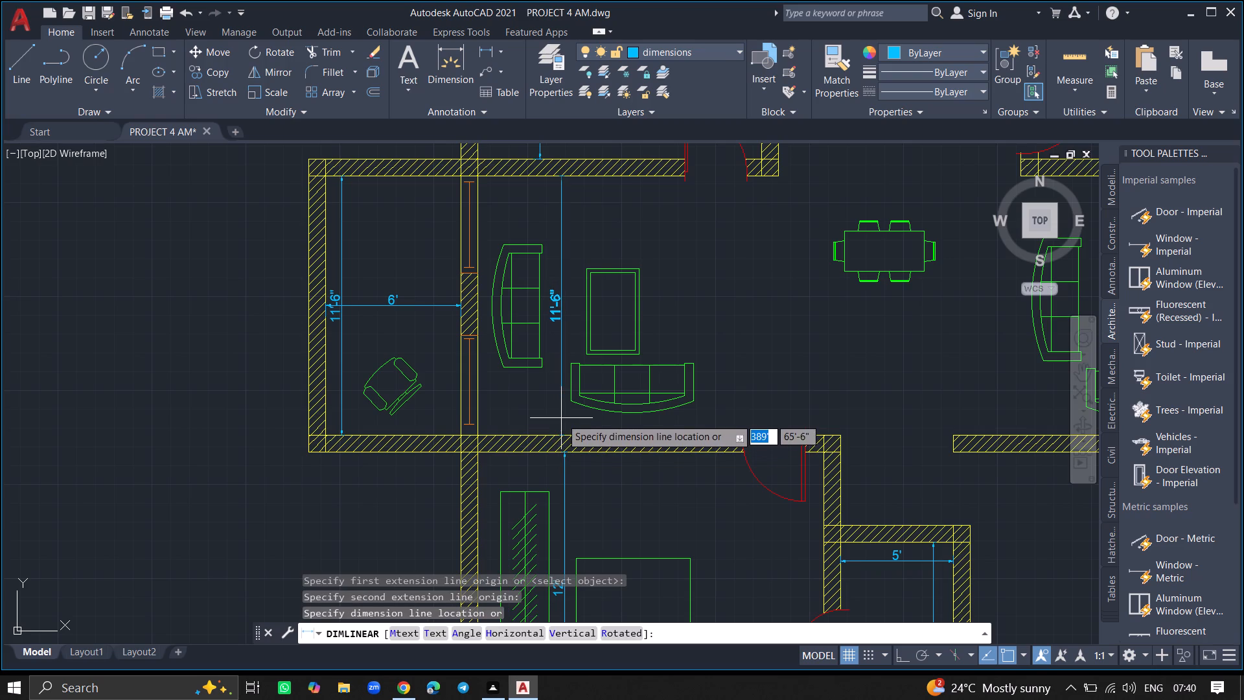
pyautogui.click(561, 418)
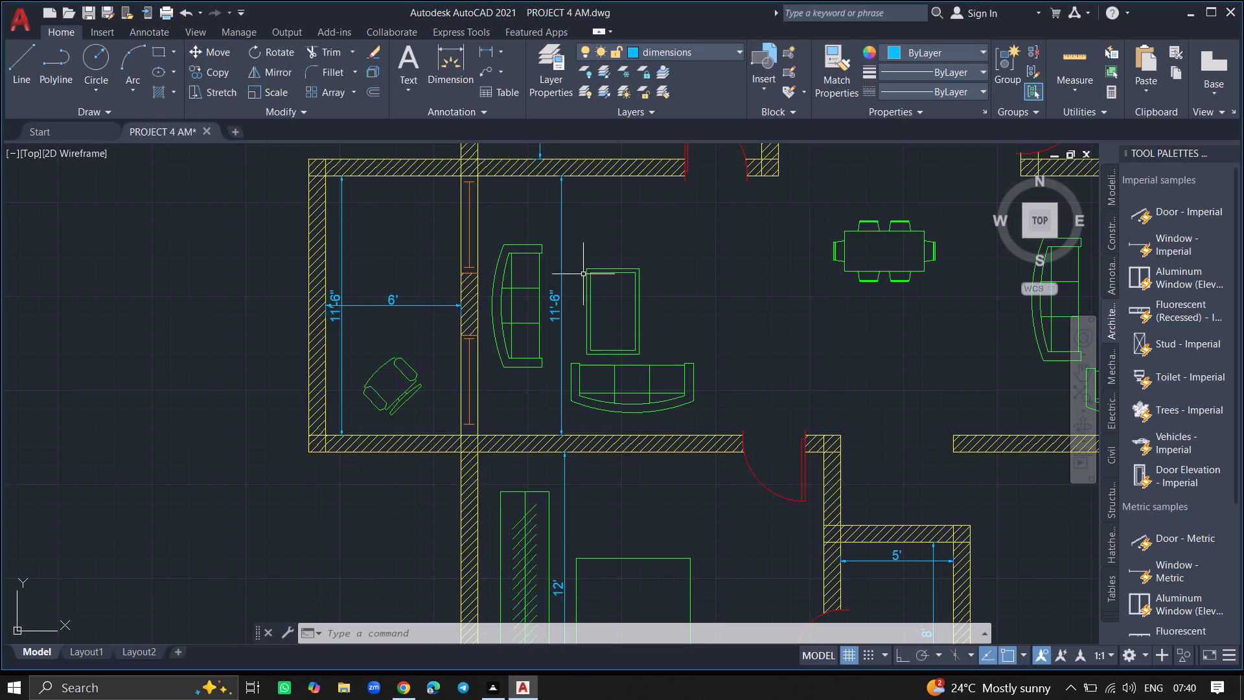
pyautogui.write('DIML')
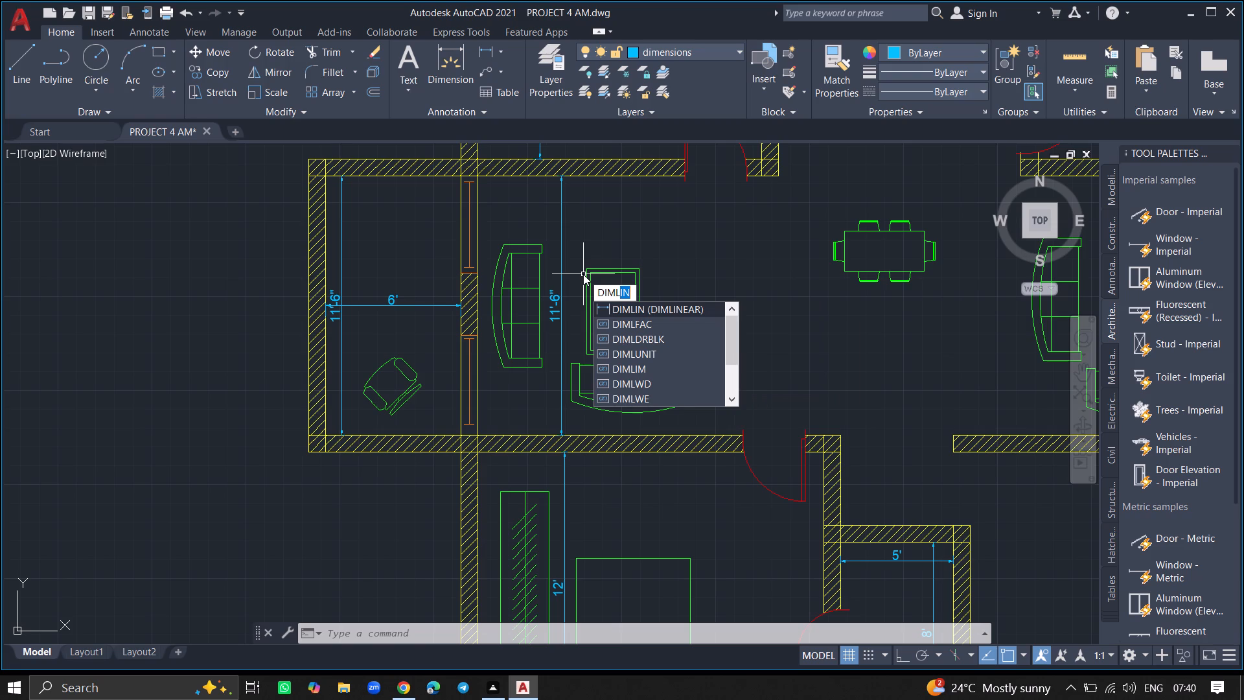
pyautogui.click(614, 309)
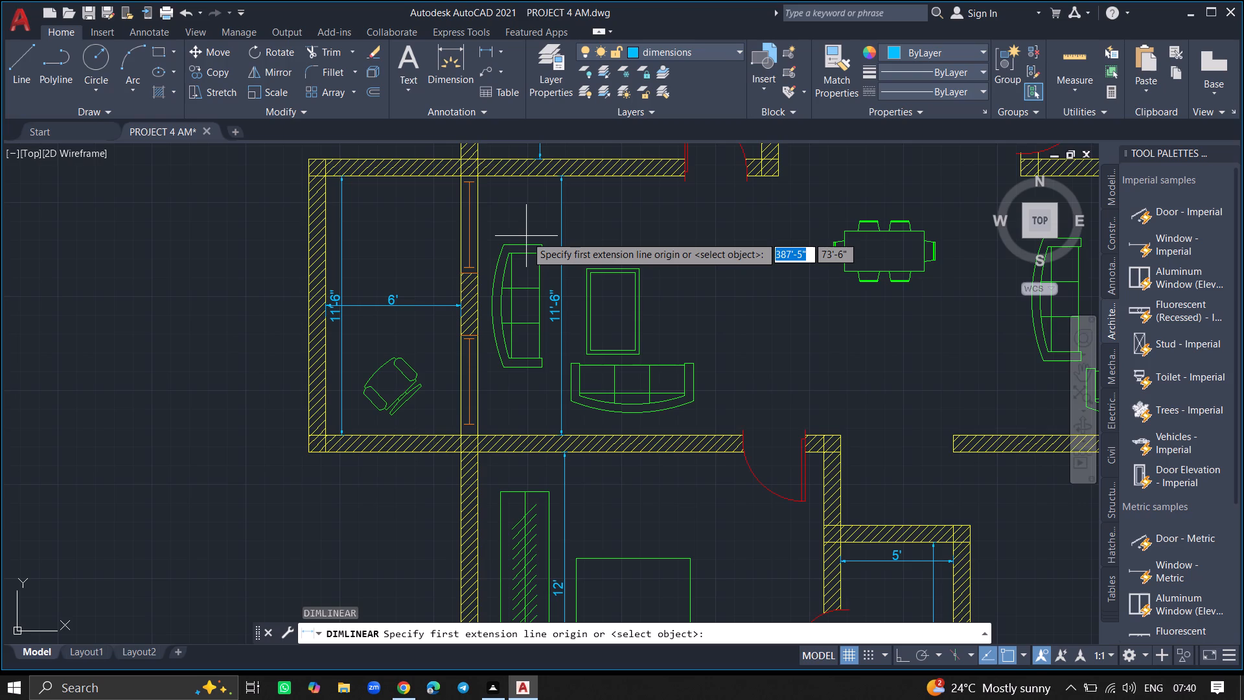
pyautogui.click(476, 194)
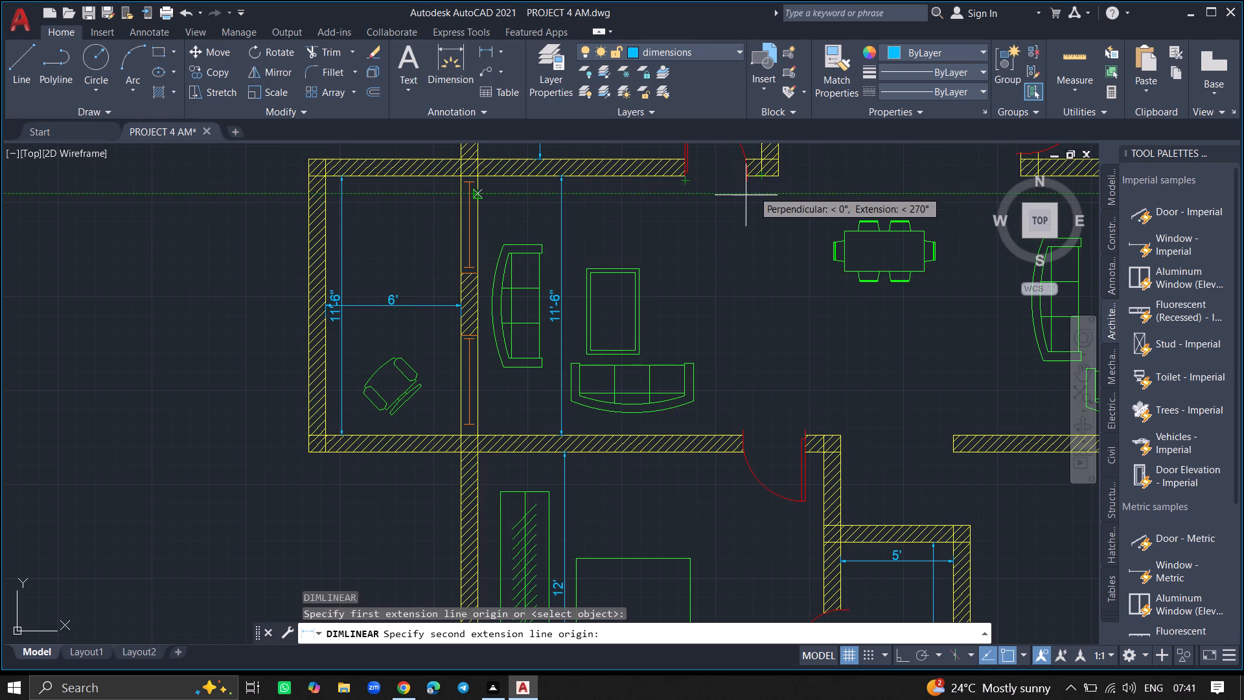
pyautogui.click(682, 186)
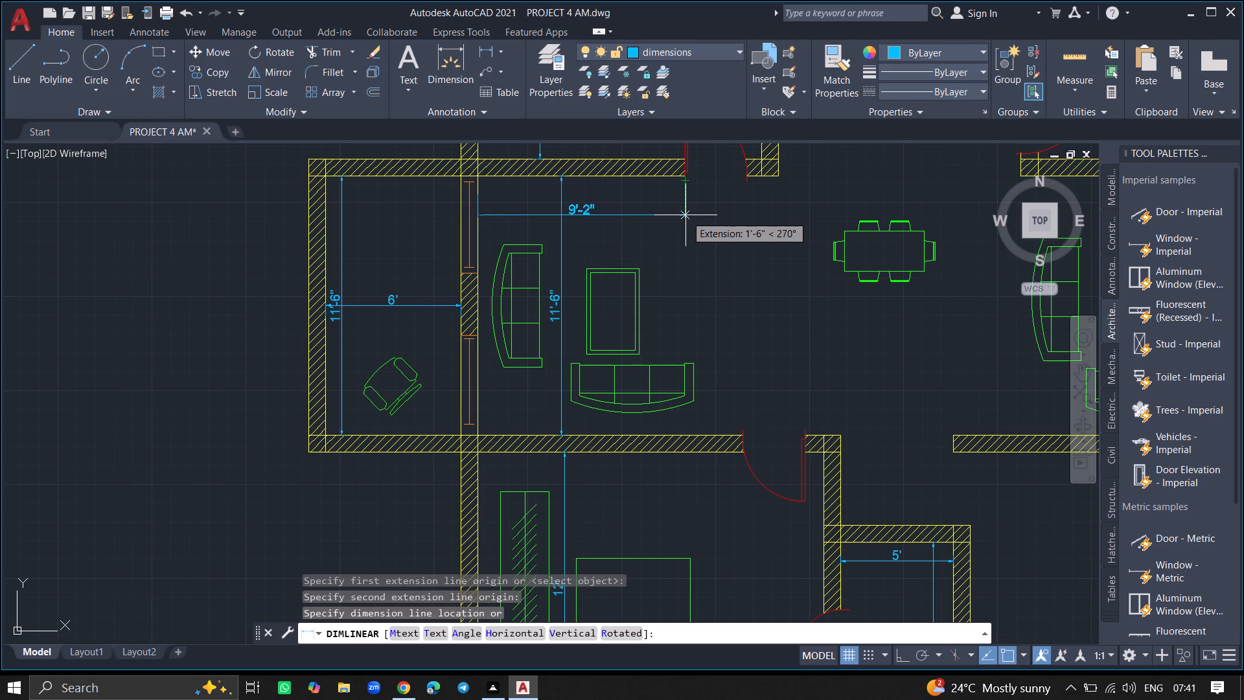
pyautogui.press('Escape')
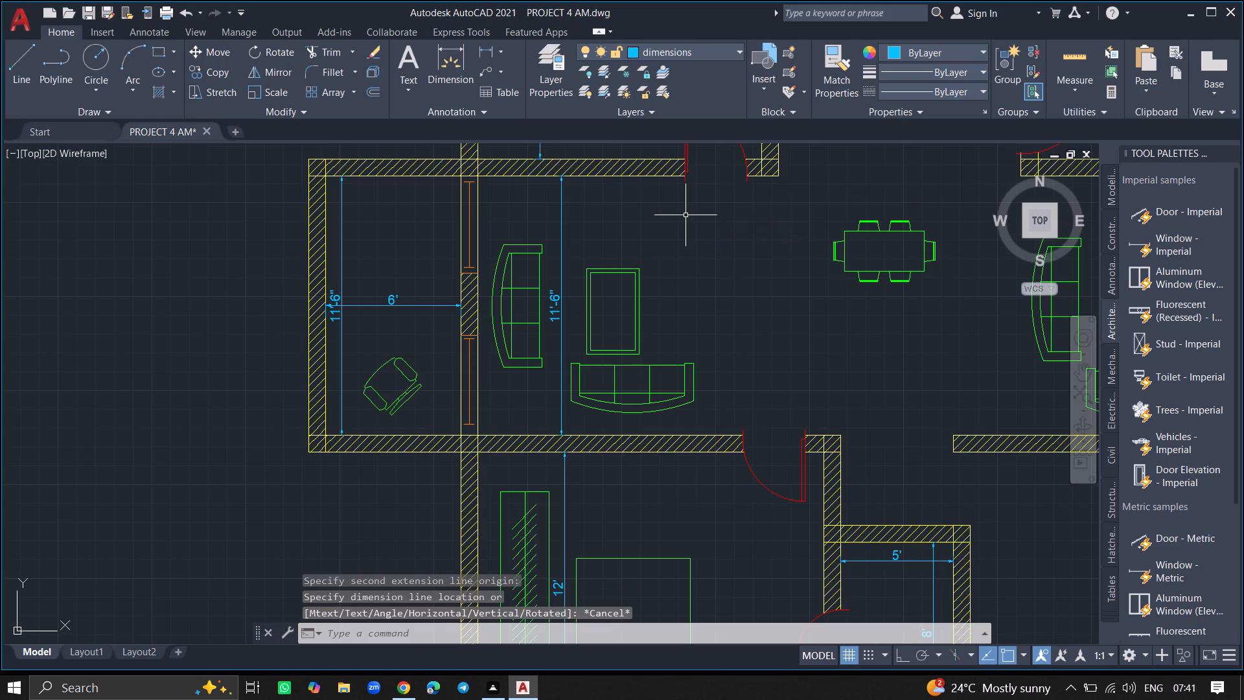
# Add a horizontal linear dimension from the lower wall's end at the bedroom door to the west sitting area's west wall, placed just above the lower sofa.
pyautogui.write('DIM')
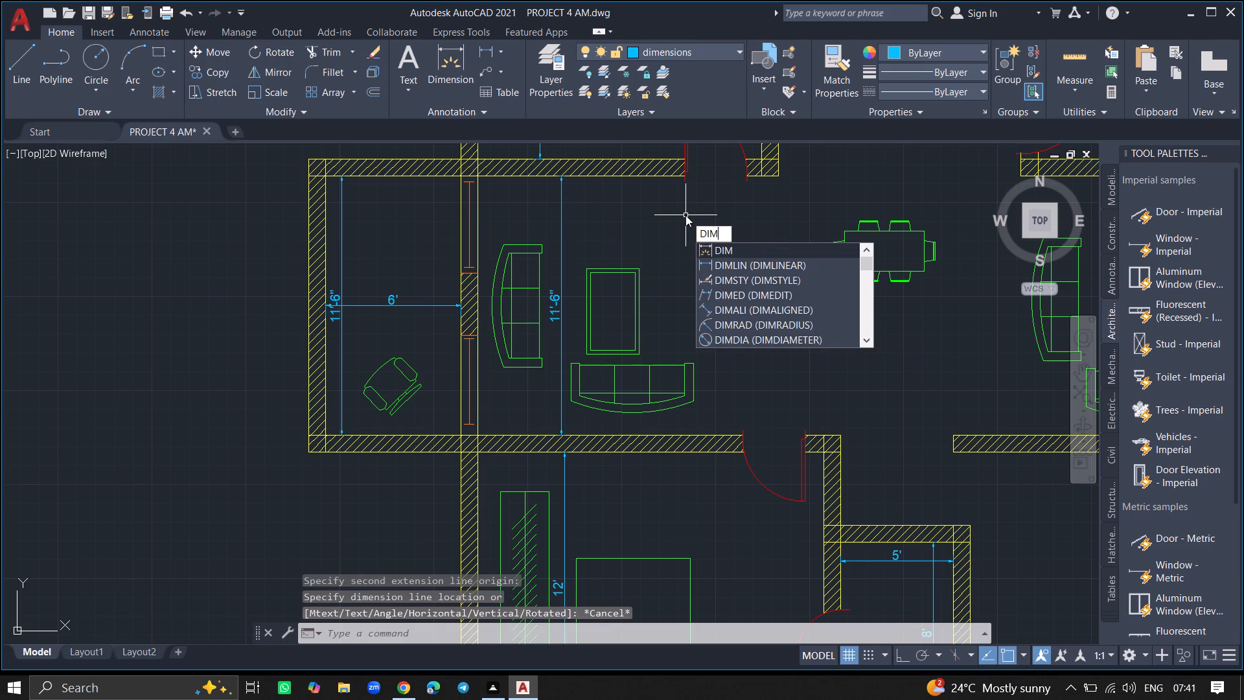
pyautogui.click(737, 263)
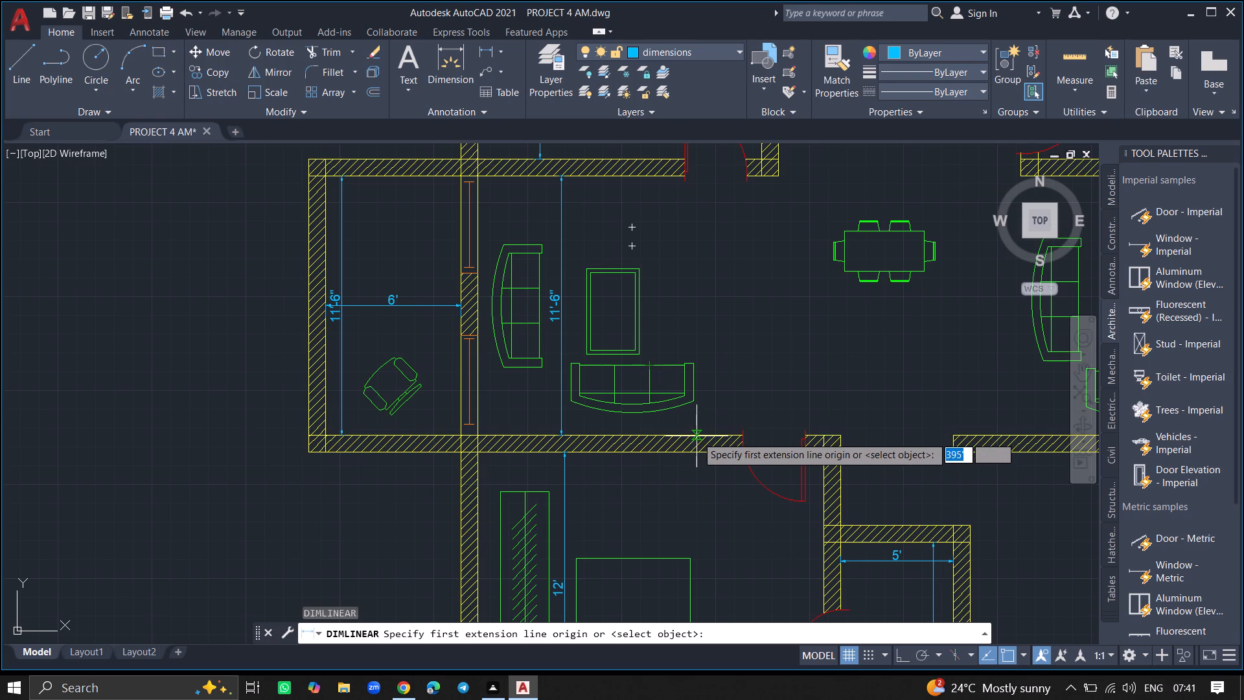
pyautogui.click(743, 439)
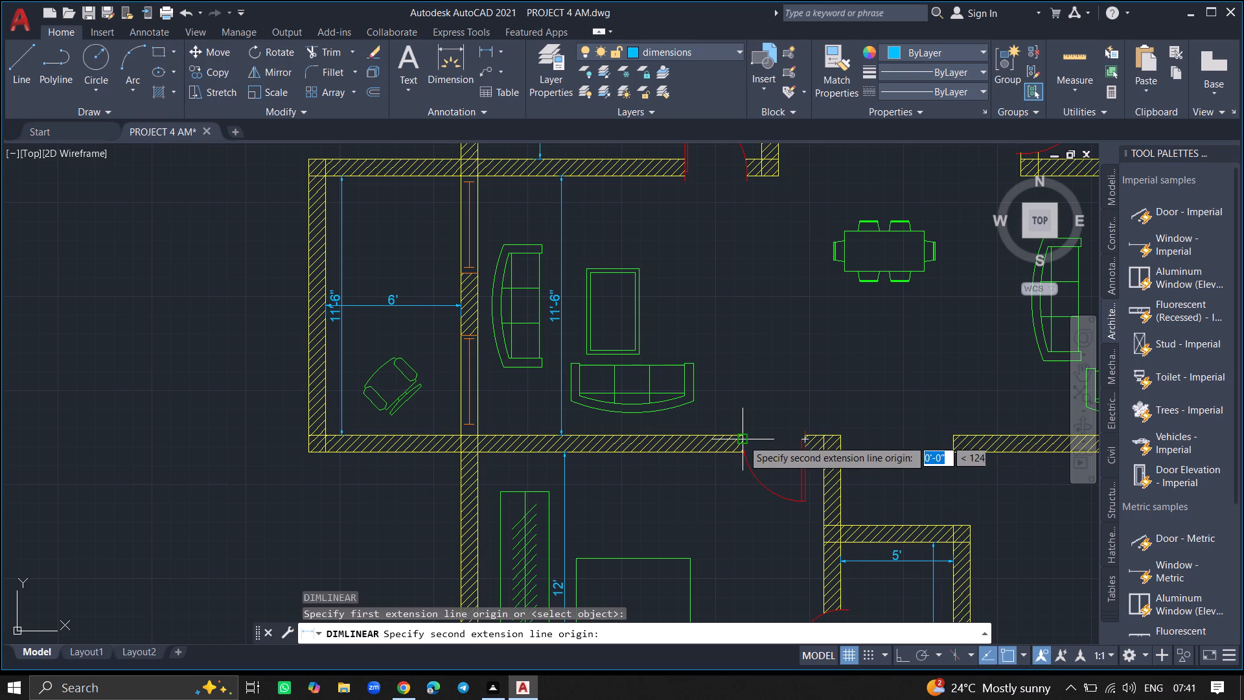
pyautogui.click(478, 435)
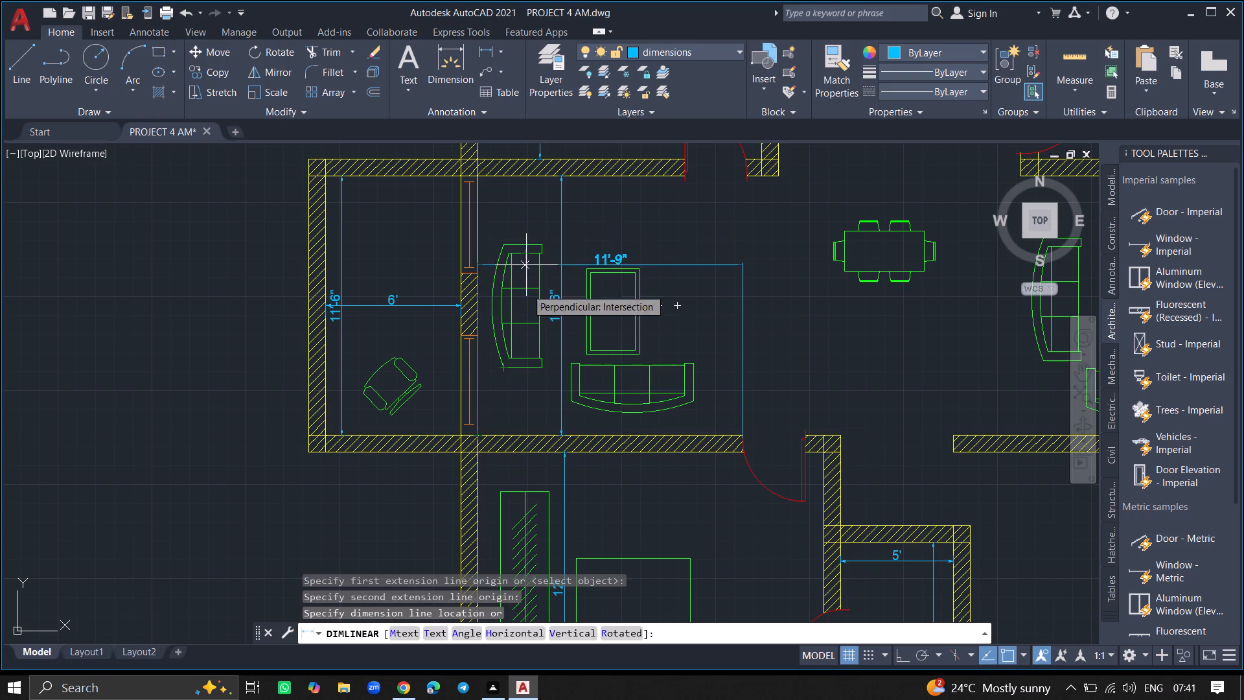
pyautogui.click(526, 347)
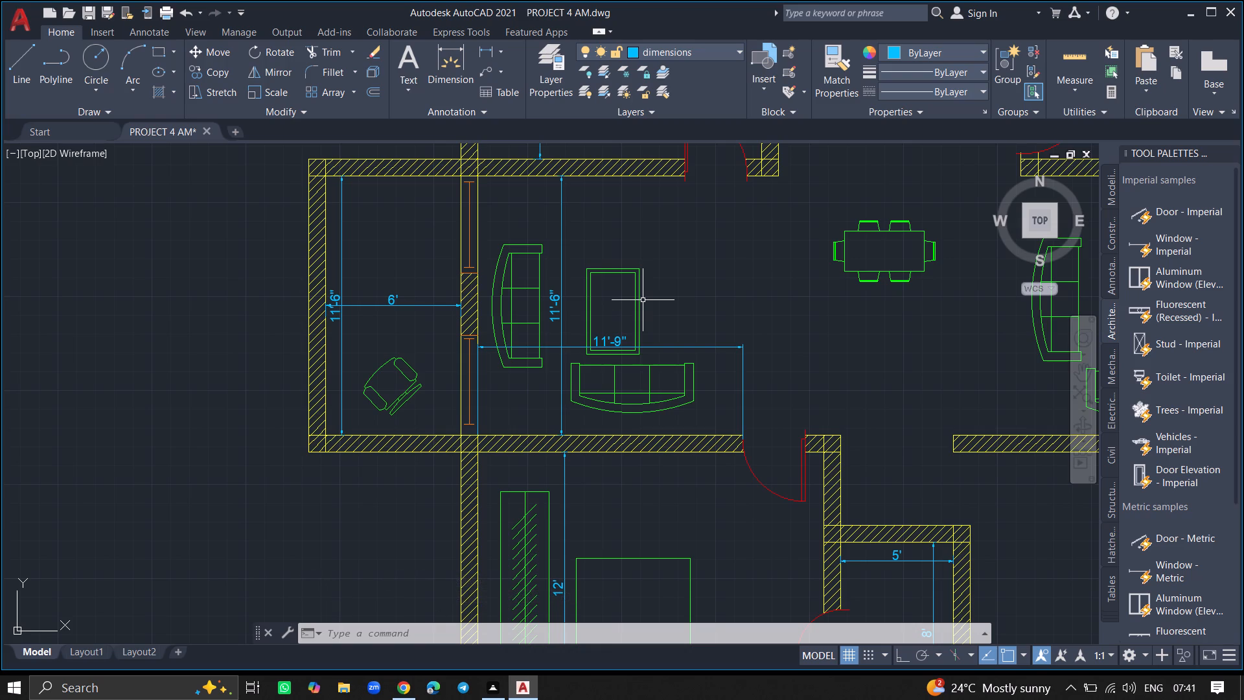
# Add a vertical linear dimension between the upper and lower inner wall faces of the east sitting area, placed between the sofa set and the east wall.
pyautogui.keyDown('ctrl'); pyautogui.scroll(-1, 688, 285); pyautogui.keyUp('ctrl')
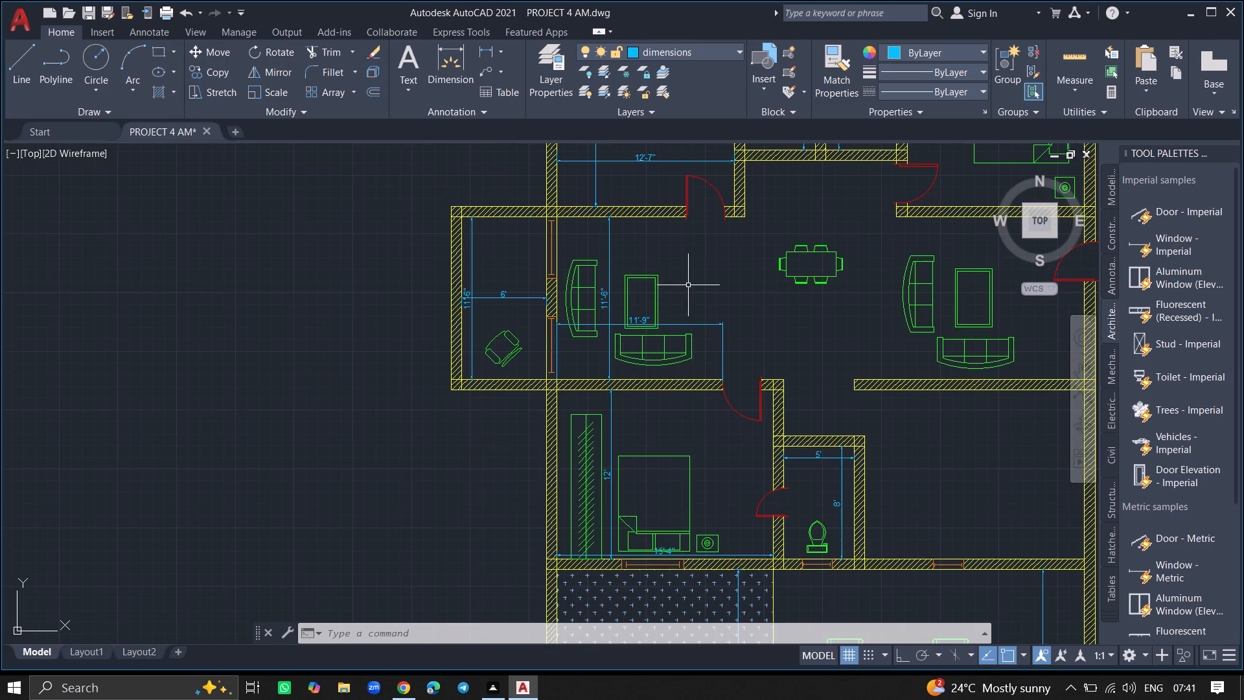
pyautogui.keyDown('ctrl'); pyautogui.scroll(-4, 720, 275); pyautogui.keyUp('ctrl')
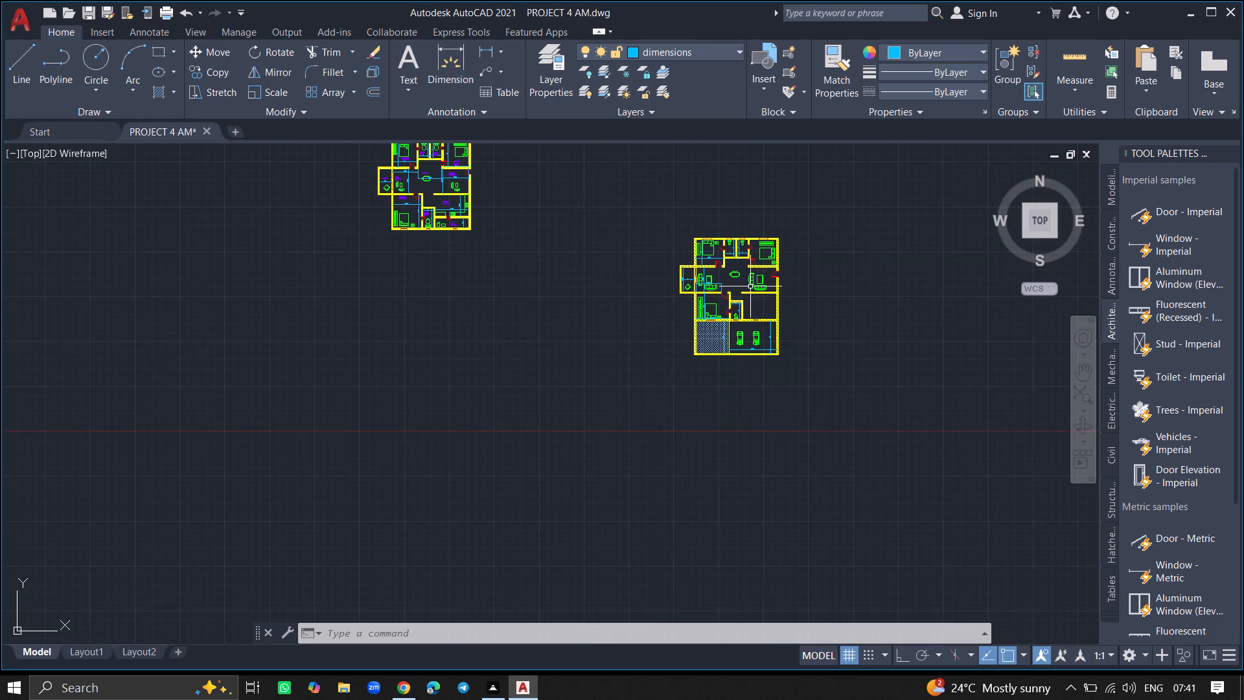
pyautogui.keyDown('ctrl'); pyautogui.scroll(3, 754, 306); pyautogui.keyUp('ctrl')
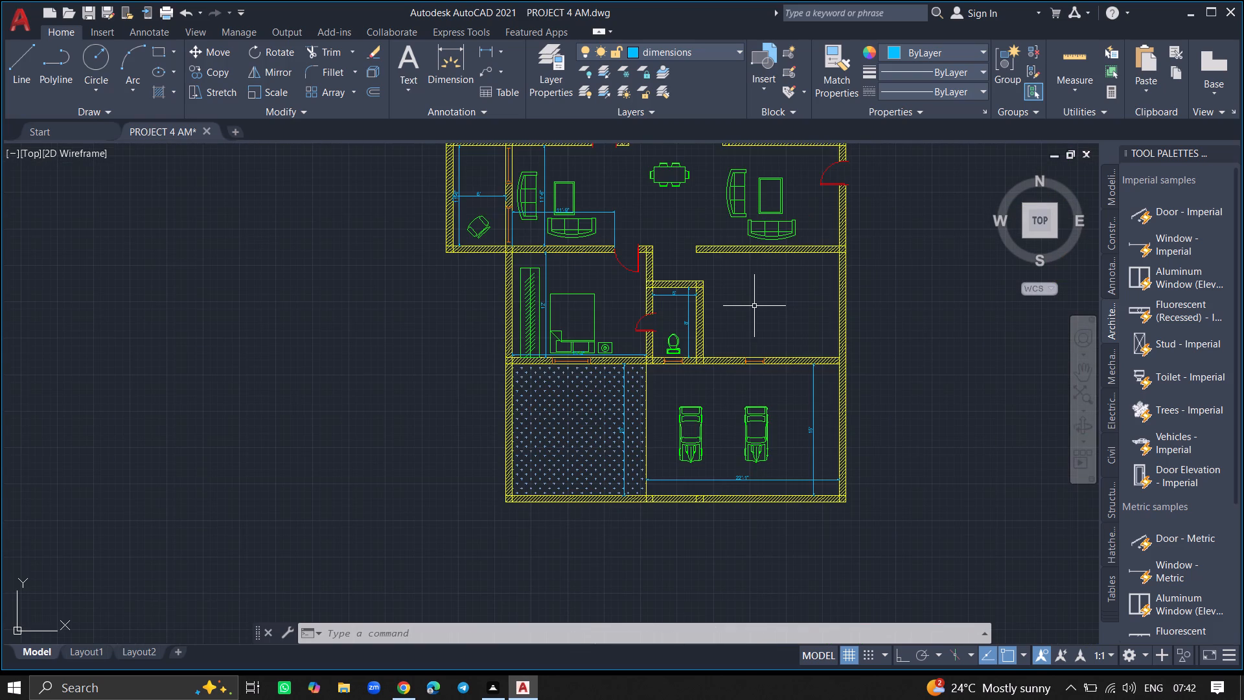
pyautogui.keyDown('ctrl'); pyautogui.scroll(1, 754, 306); pyautogui.keyUp('ctrl')
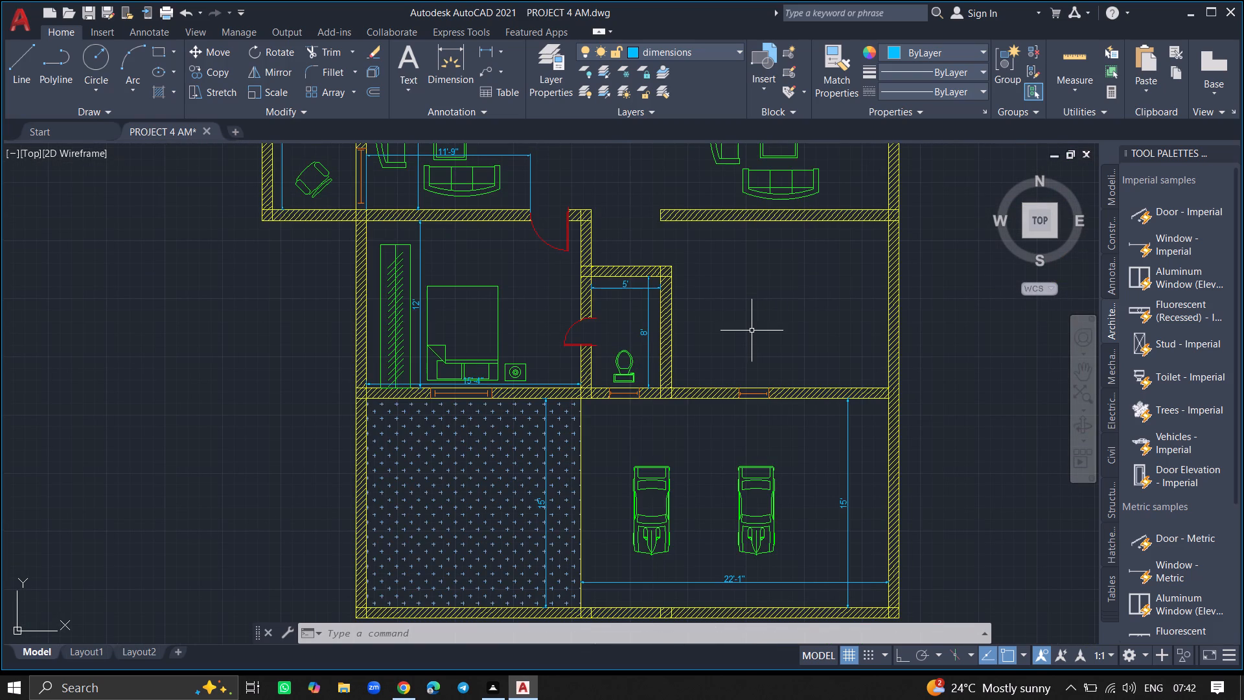
pyautogui.press('l')
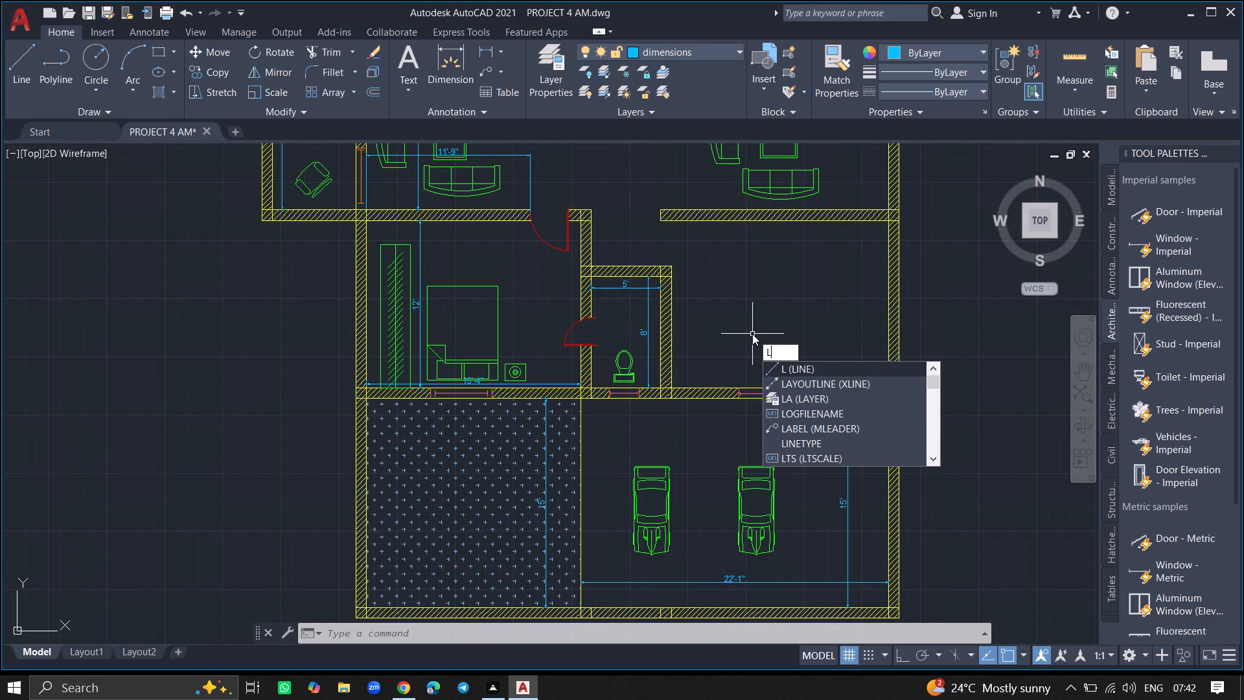
pyautogui.press('Escape')
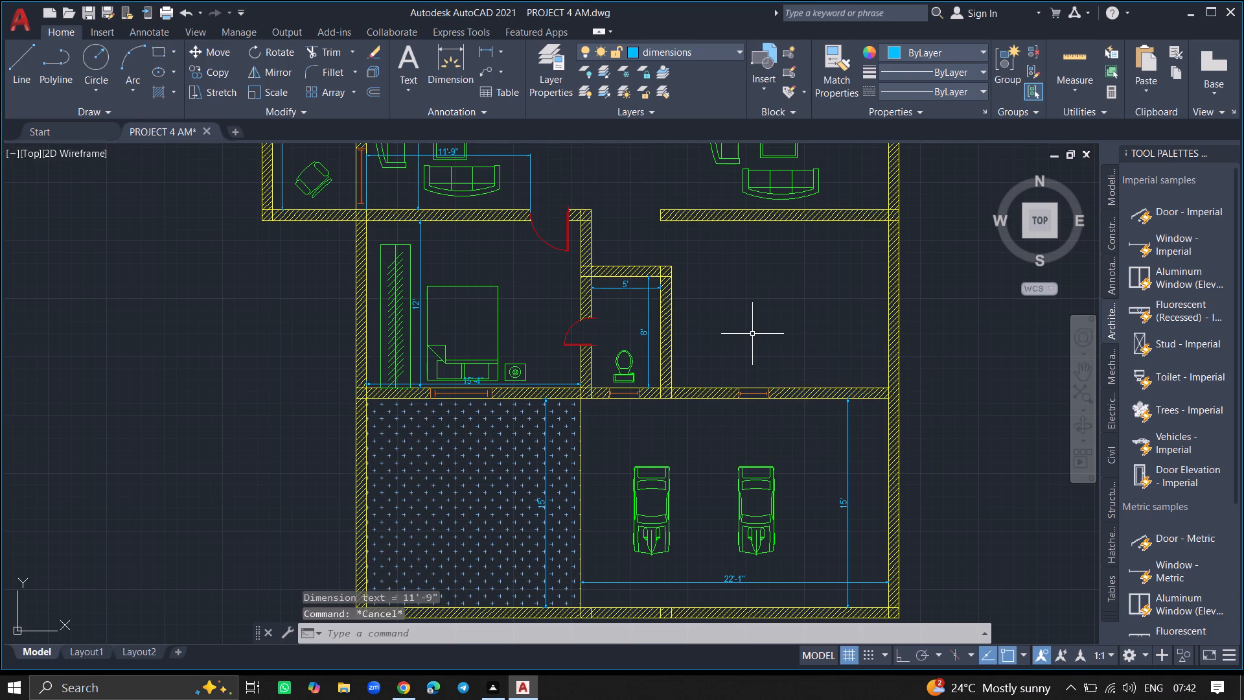
pyautogui.keyDown('ctrl'); pyautogui.scroll(-1, 752, 334); pyautogui.keyUp('ctrl')
pyautogui.keyDown('ctrl'); pyautogui.scroll(-3, 754, 215); pyautogui.keyUp('ctrl')
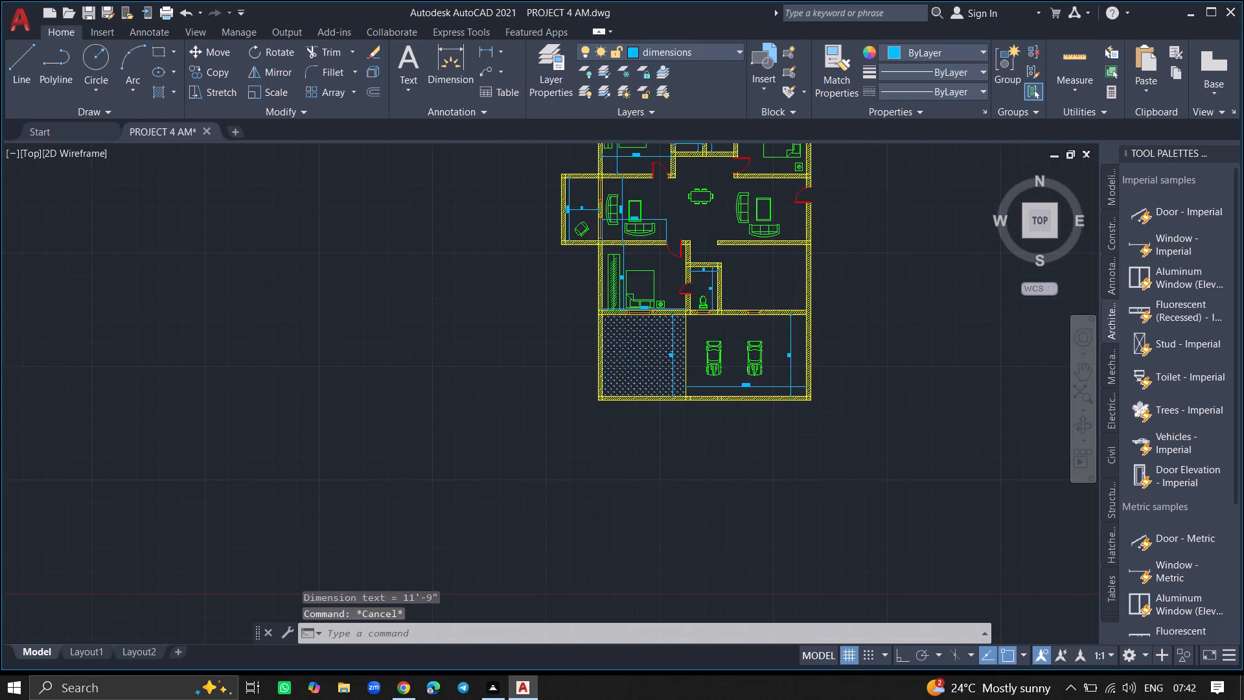
pyautogui.keyDown('ctrl'); pyautogui.scroll(1, 764, 205); pyautogui.keyUp('ctrl')
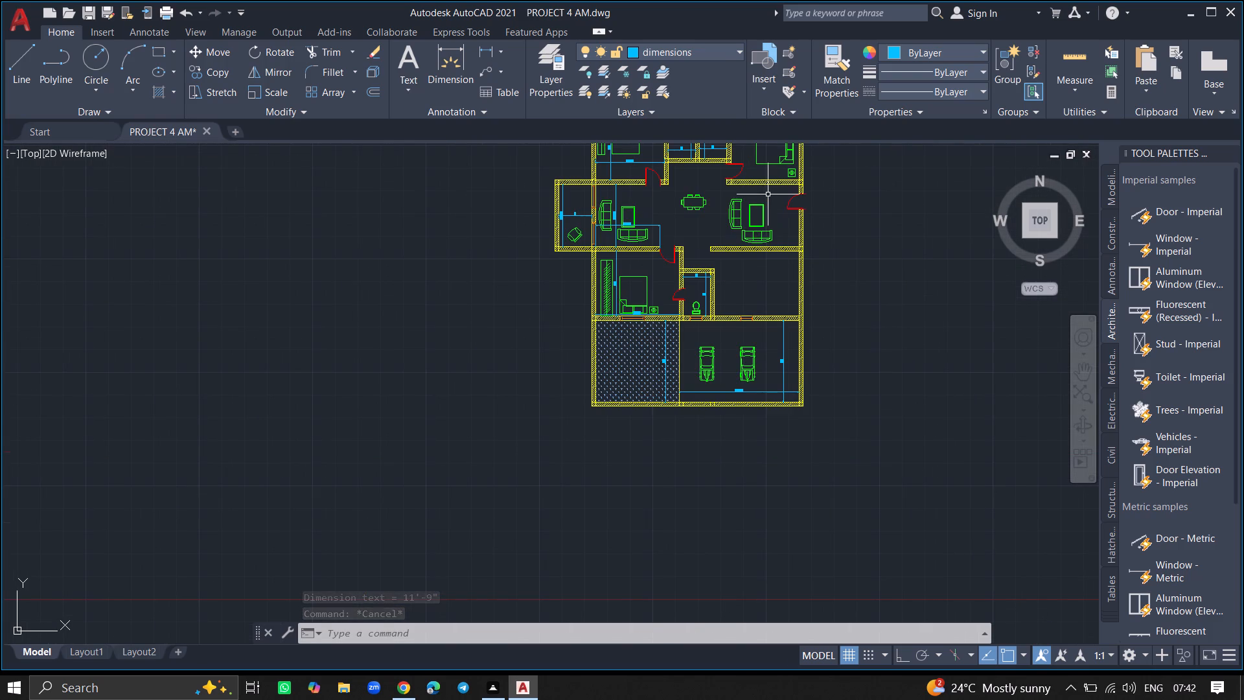
pyautogui.keyDown('ctrl'); pyautogui.scroll(1, 768, 194); pyautogui.keyUp('ctrl')
pyautogui.write('DIML')
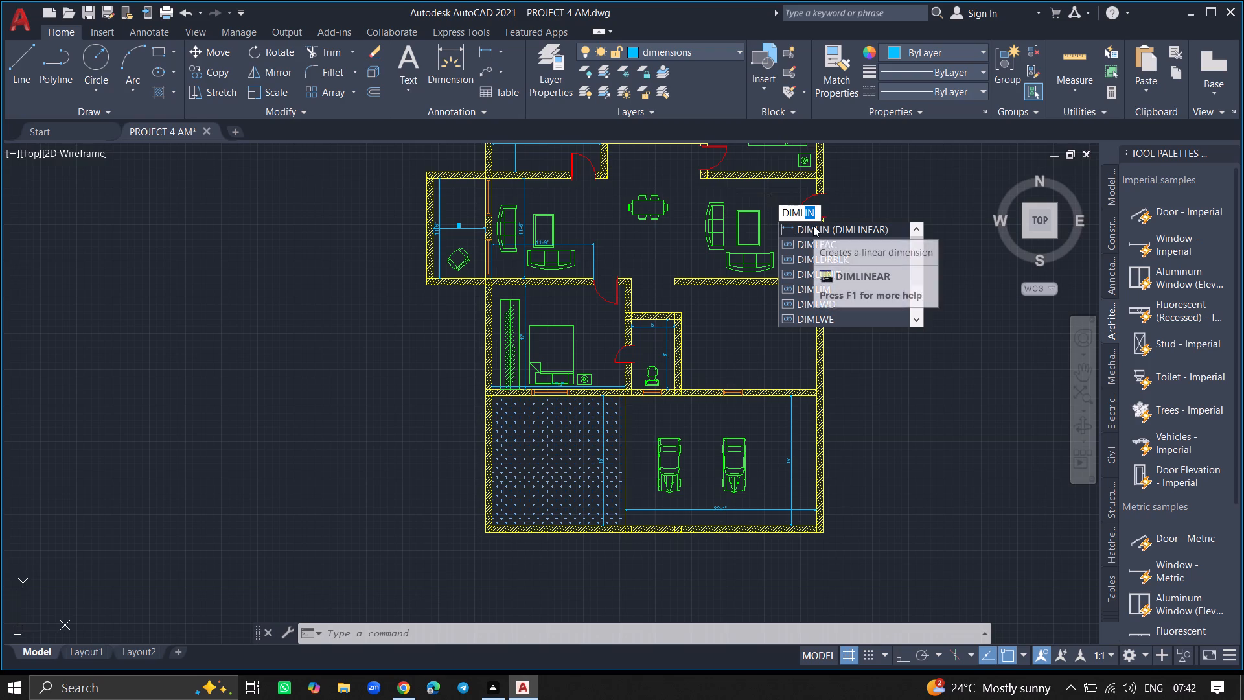
pyautogui.click(813, 226)
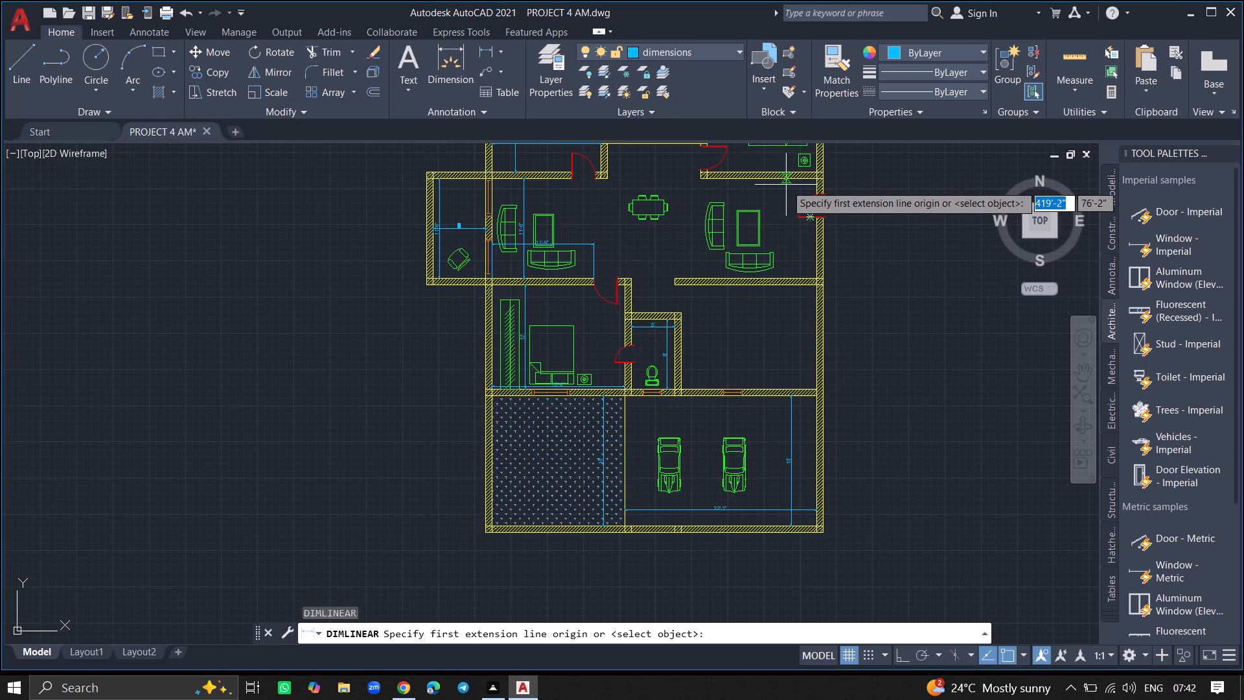
pyautogui.moveTo(786, 181); pyautogui.dragTo(794, 236)
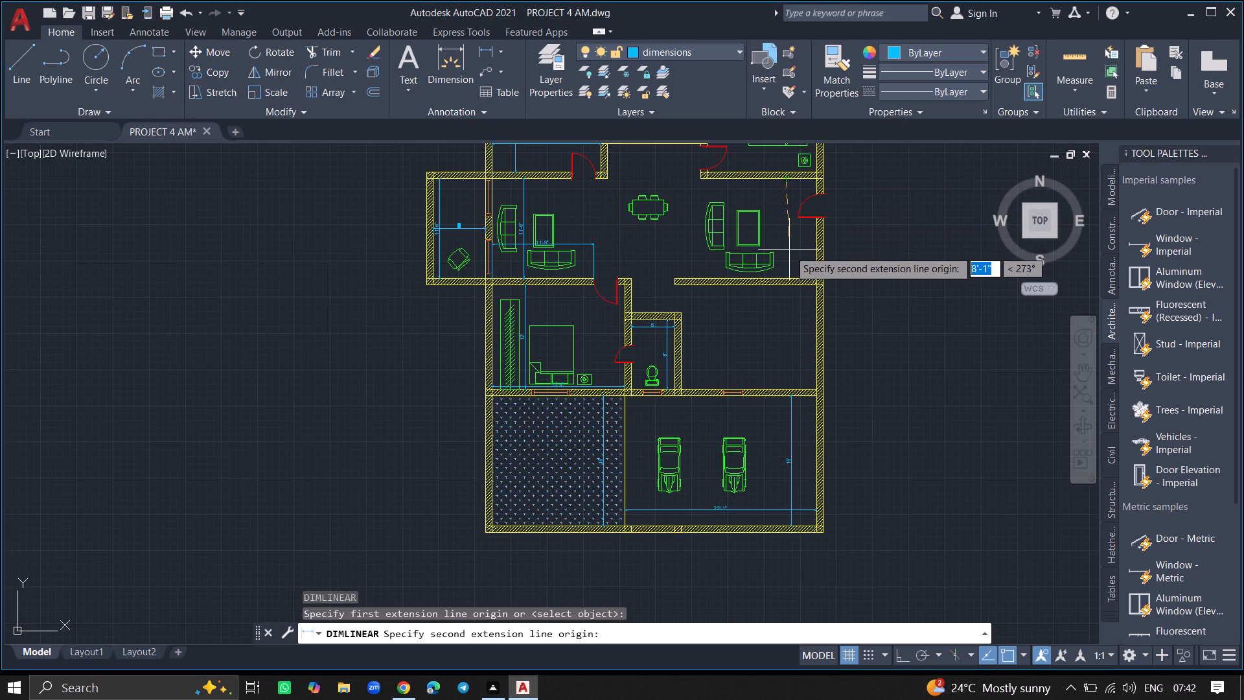
pyautogui.keyDown('ctrl'); pyautogui.scroll(6, 787, 274); pyautogui.keyUp('ctrl')
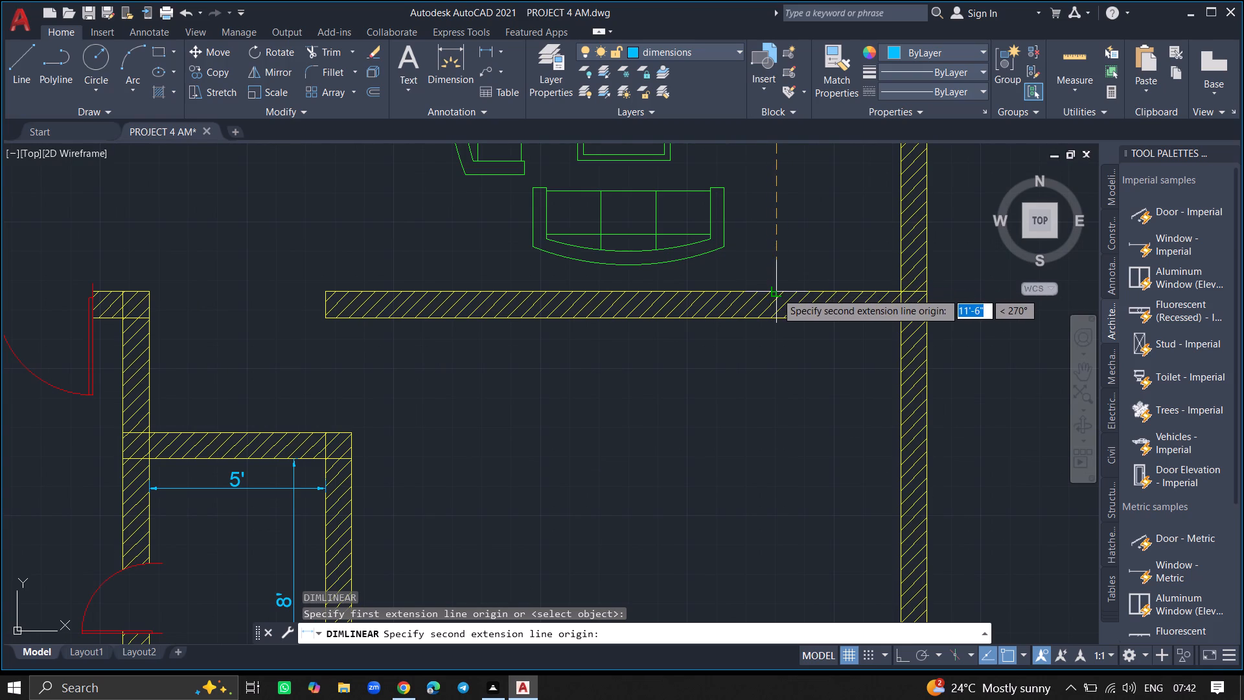
pyautogui.click(776, 292)
pyautogui.click(777, 286)
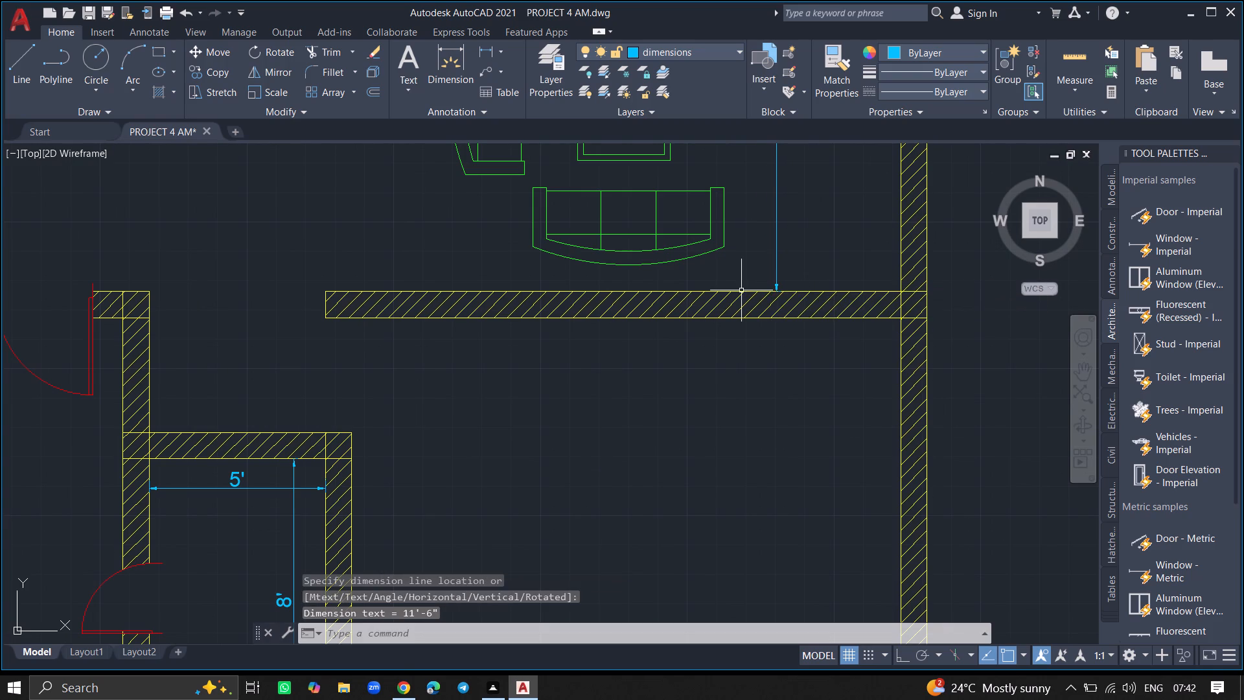
# Add a horizontal linear dimension from the east sitting area's east wall to the open west end of its lower wall, placed across the lower sofa.
pyautogui.write('DIML')
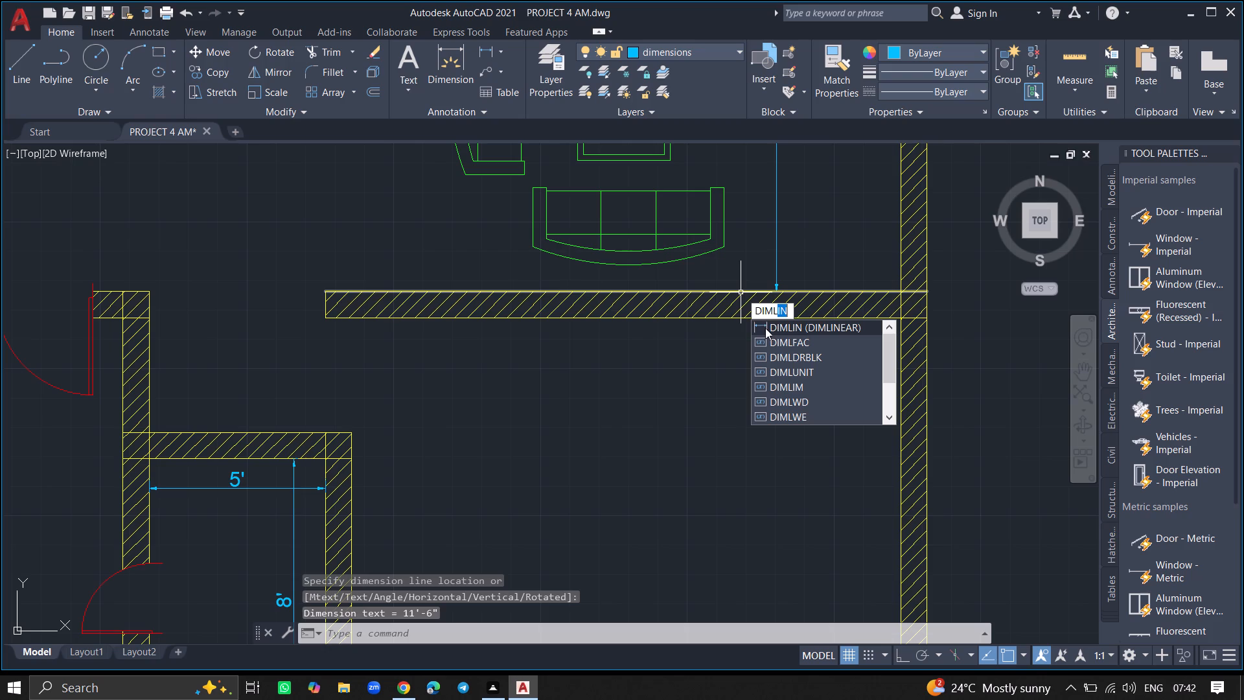
pyautogui.click(766, 327)
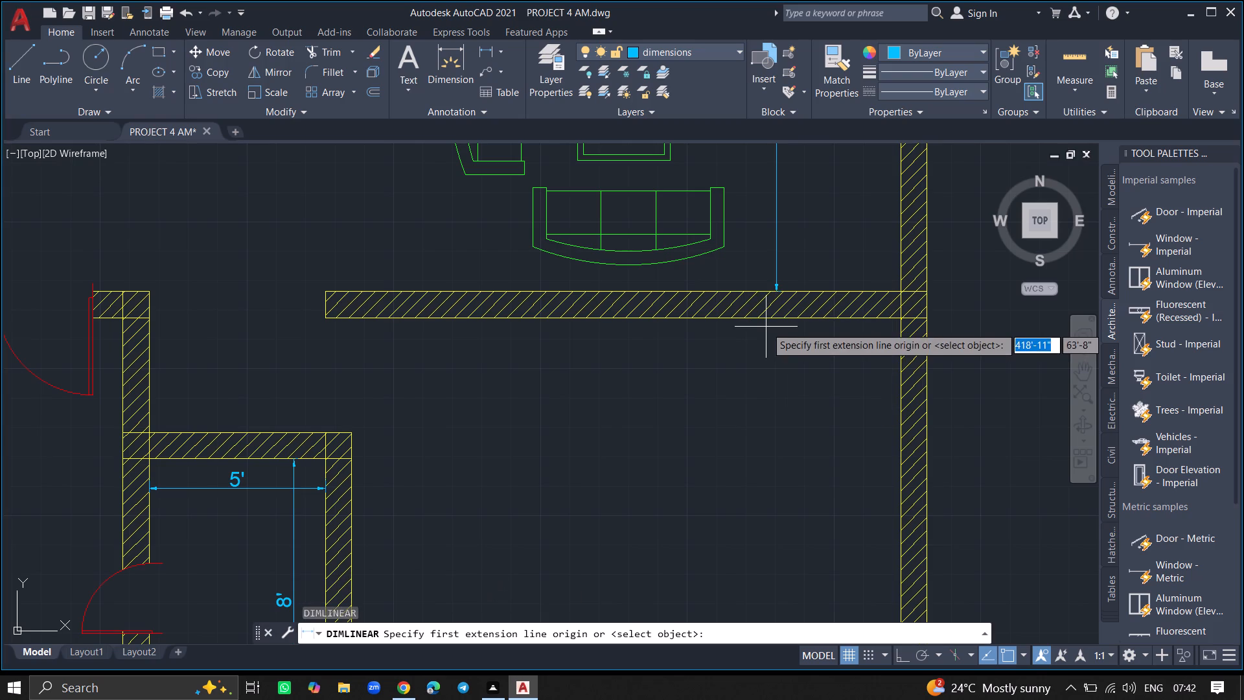
pyautogui.click(899, 272)
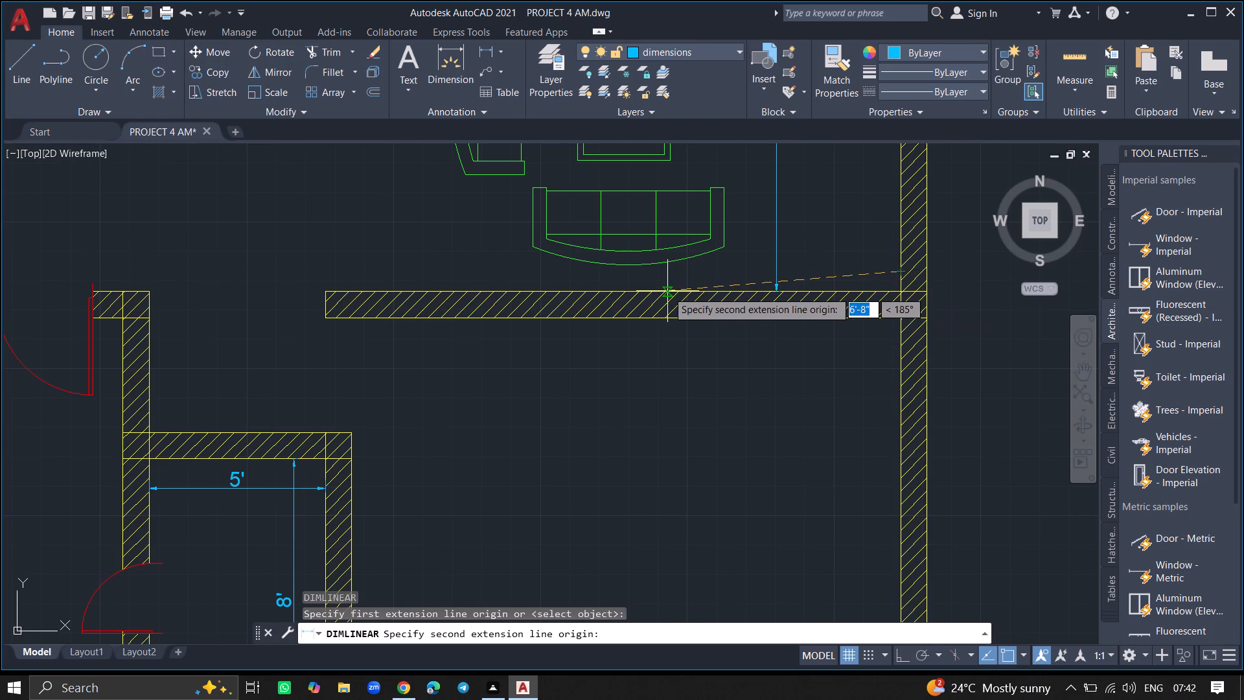
pyautogui.click(325, 288)
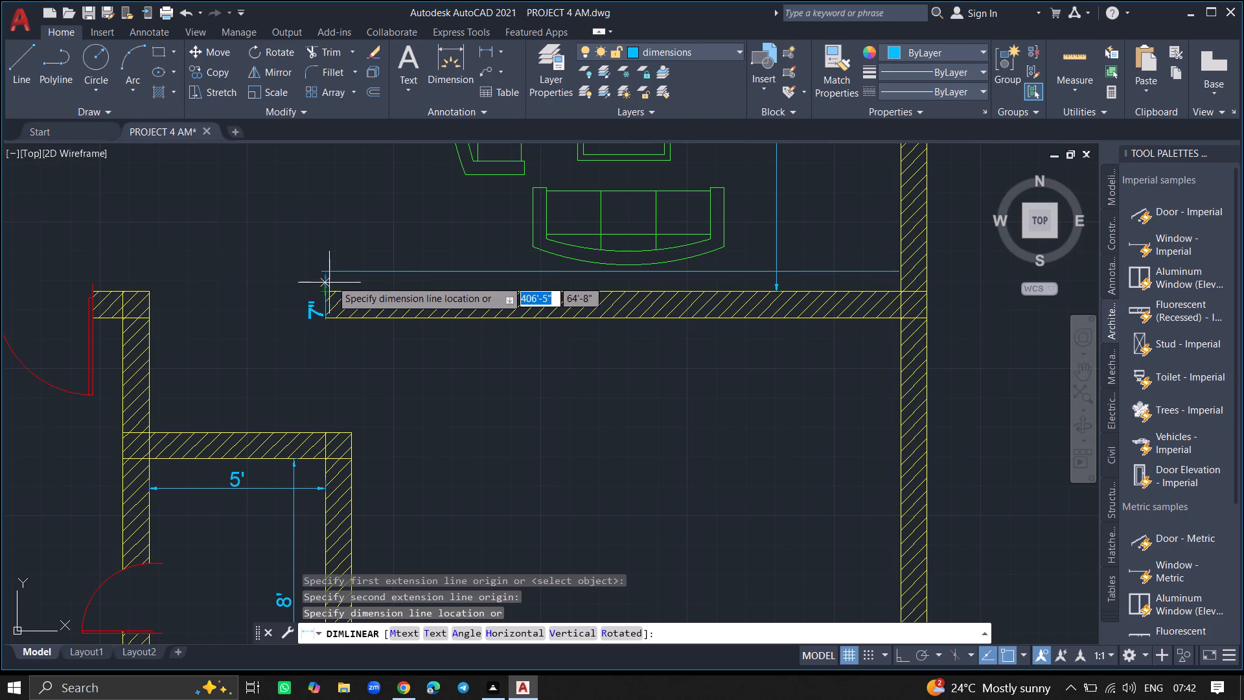
pyautogui.click(344, 245)
pyautogui.keyDown('ctrl'); pyautogui.scroll(-5, 344, 245); pyautogui.keyUp('ctrl')
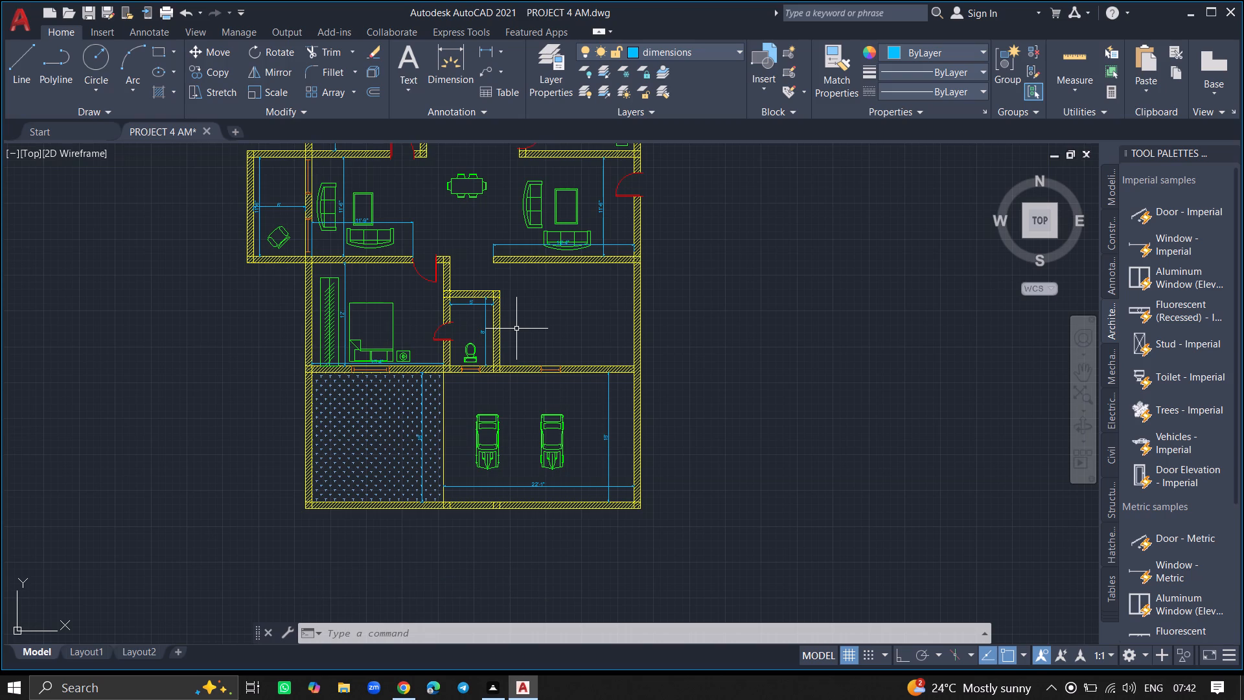
# Make the walls layer the current layer.
pyautogui.click(547, 87)
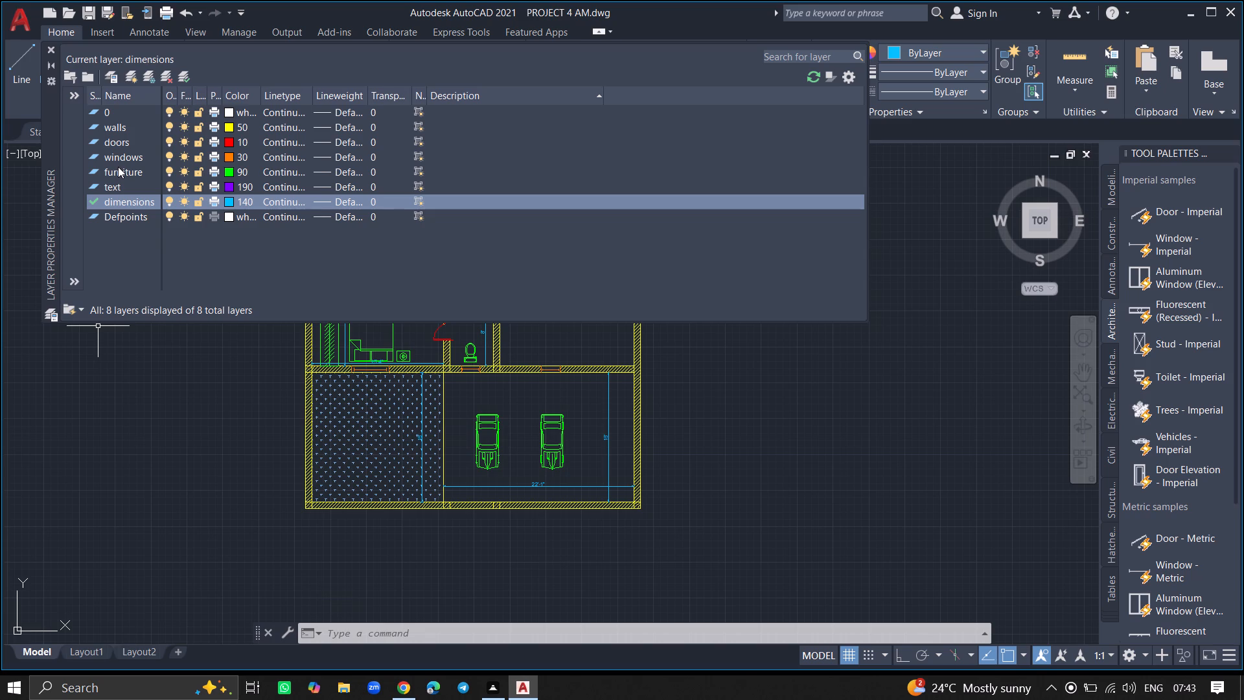
pyautogui.doubleClick(109, 127)
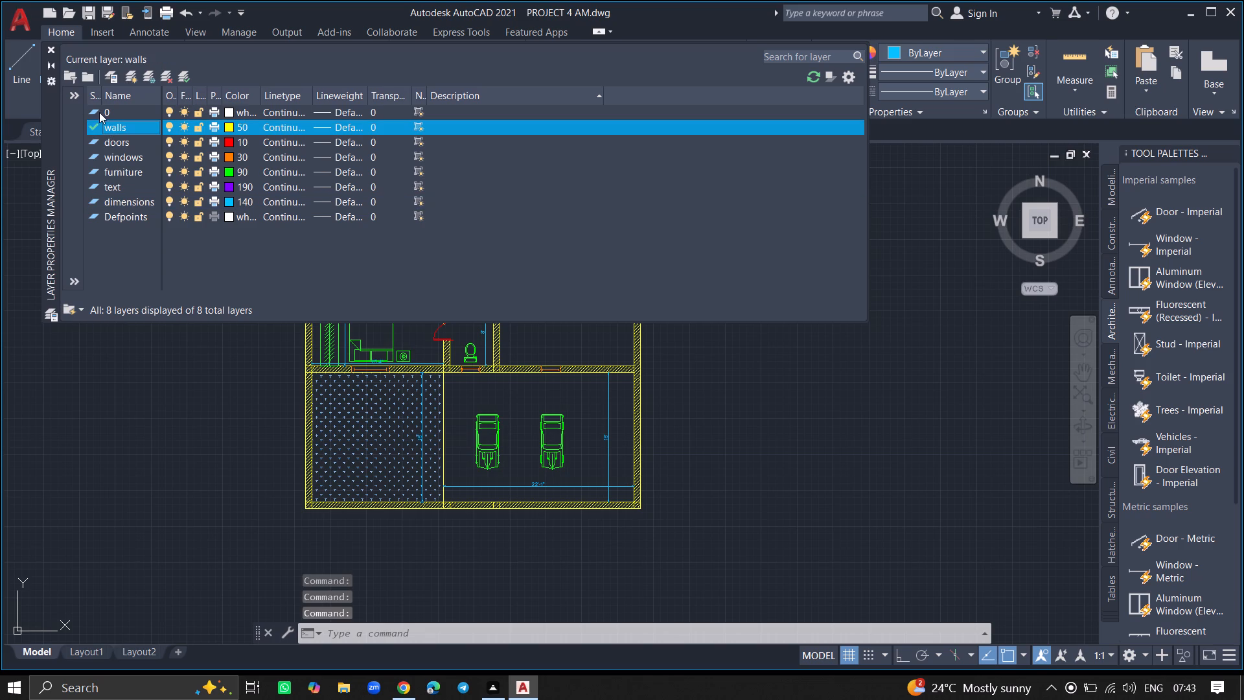
pyautogui.click(50, 49)
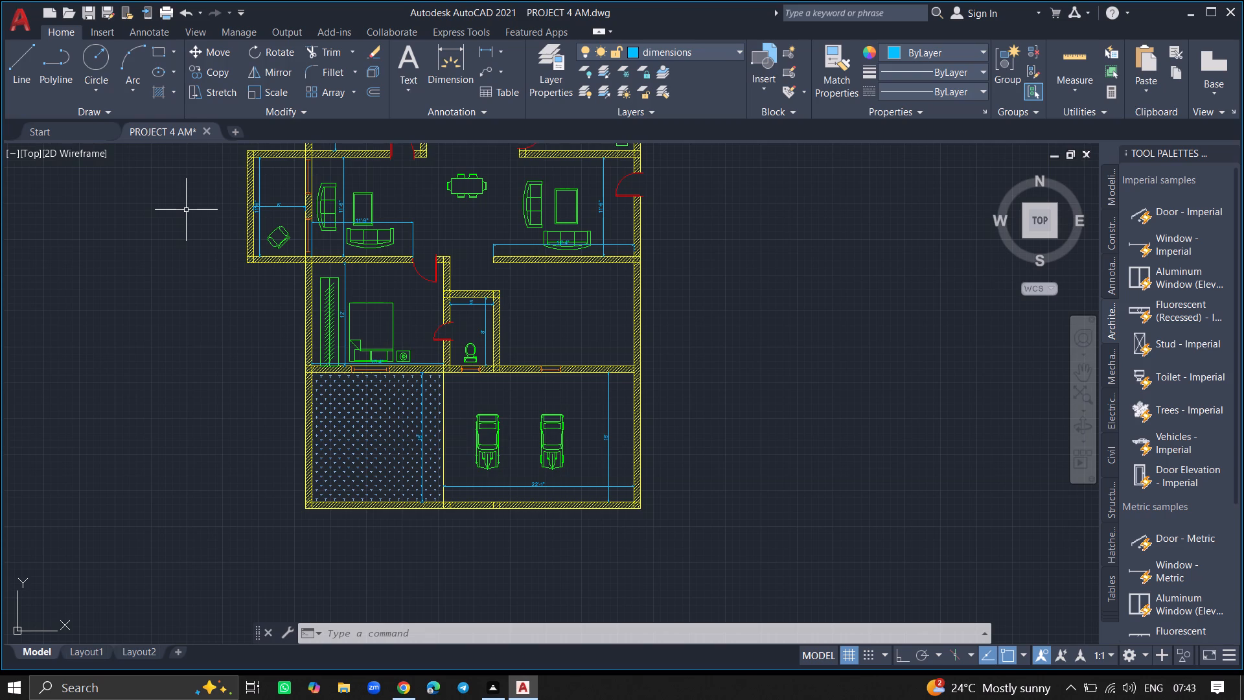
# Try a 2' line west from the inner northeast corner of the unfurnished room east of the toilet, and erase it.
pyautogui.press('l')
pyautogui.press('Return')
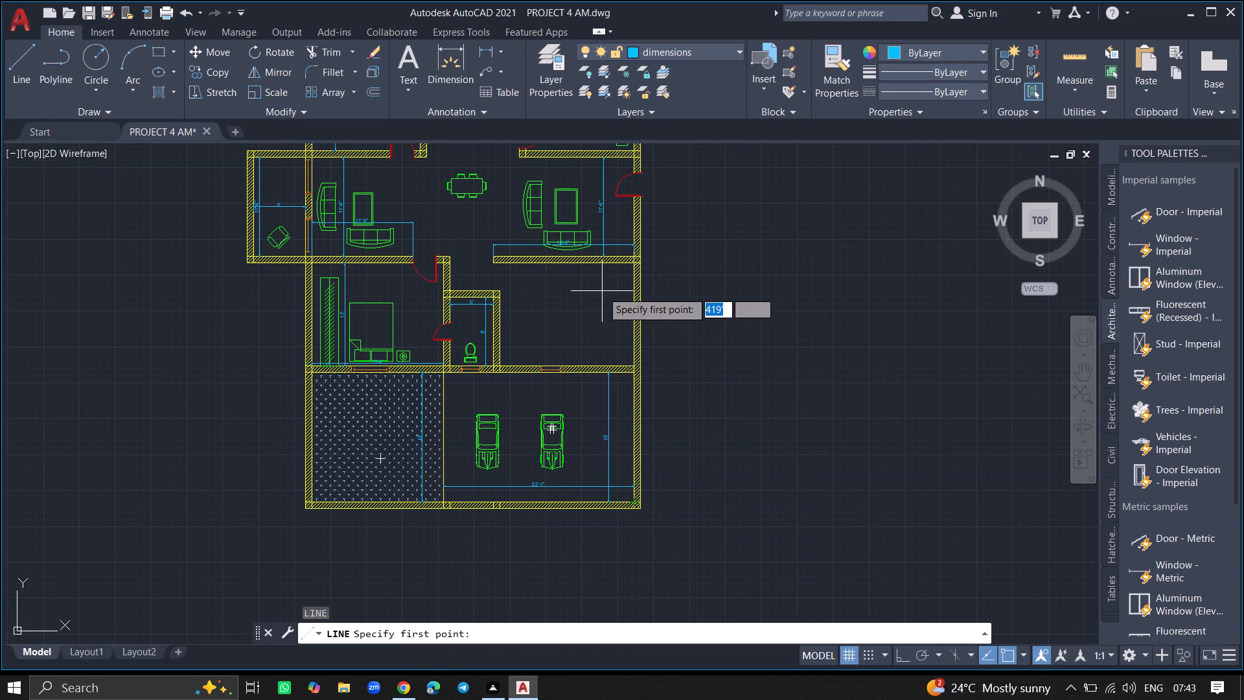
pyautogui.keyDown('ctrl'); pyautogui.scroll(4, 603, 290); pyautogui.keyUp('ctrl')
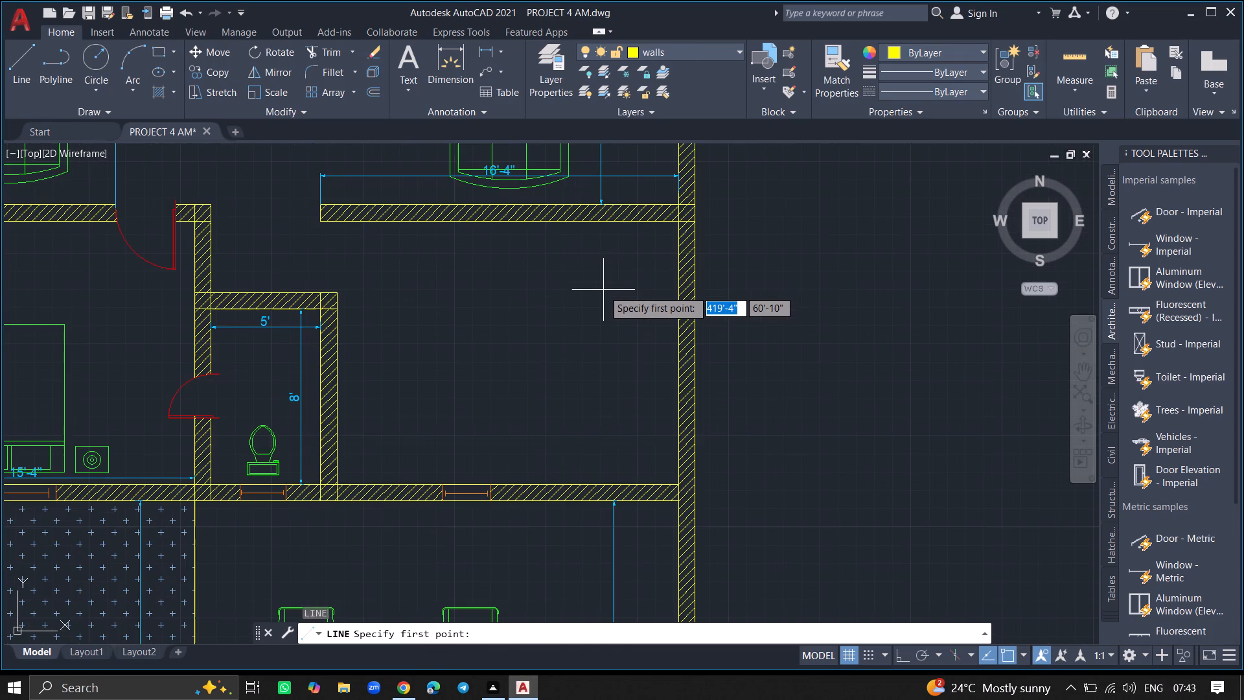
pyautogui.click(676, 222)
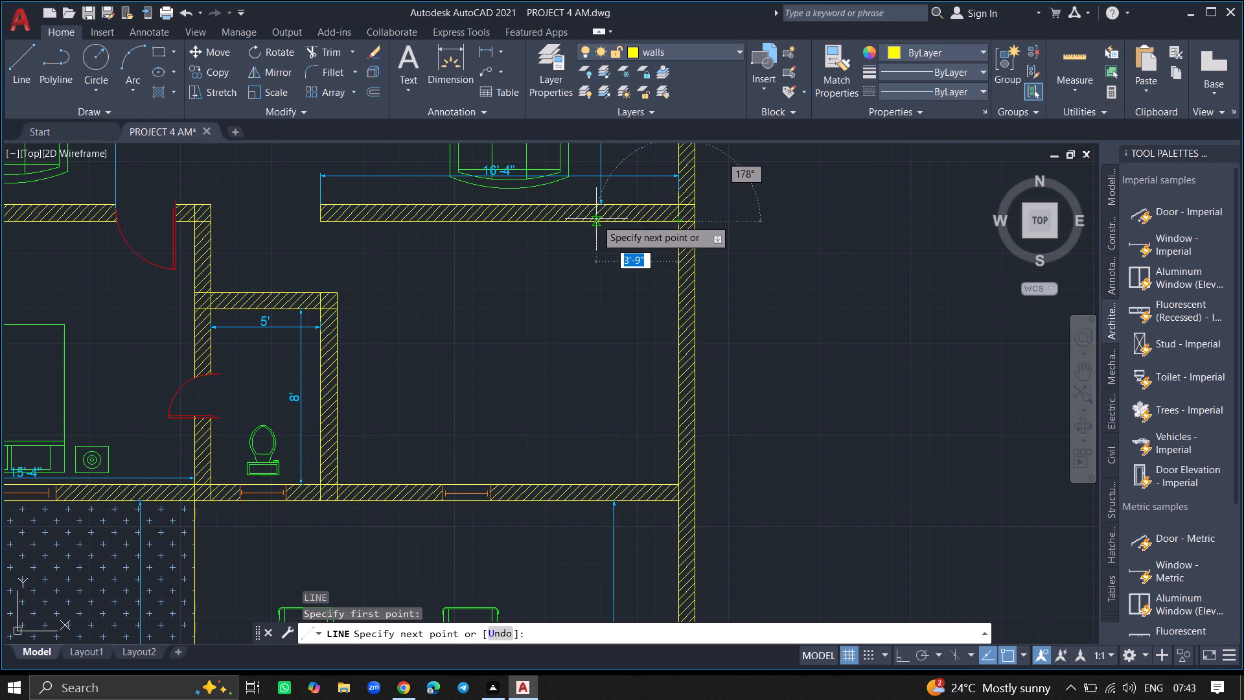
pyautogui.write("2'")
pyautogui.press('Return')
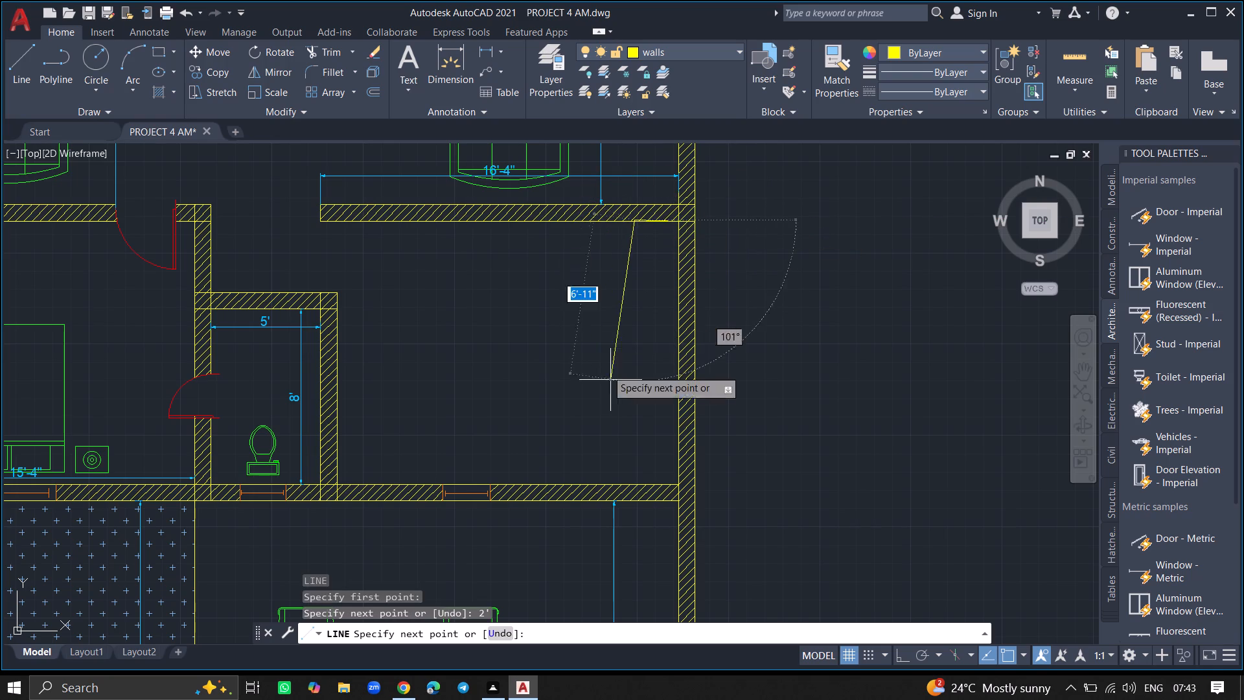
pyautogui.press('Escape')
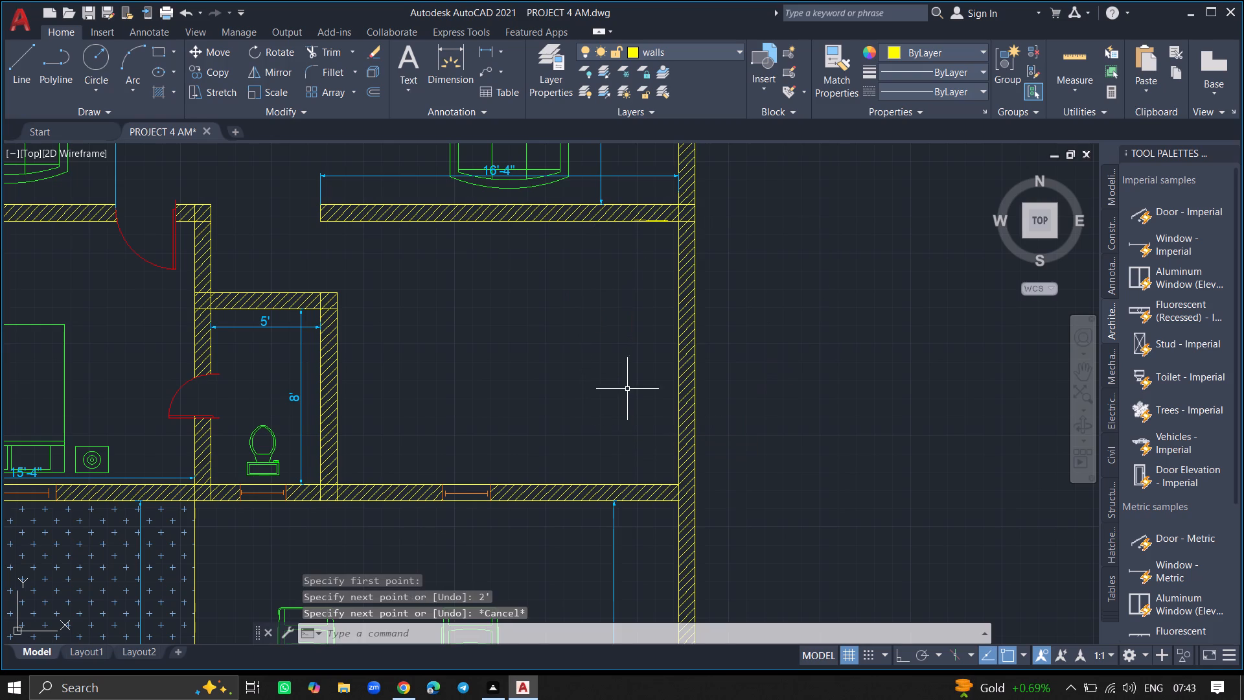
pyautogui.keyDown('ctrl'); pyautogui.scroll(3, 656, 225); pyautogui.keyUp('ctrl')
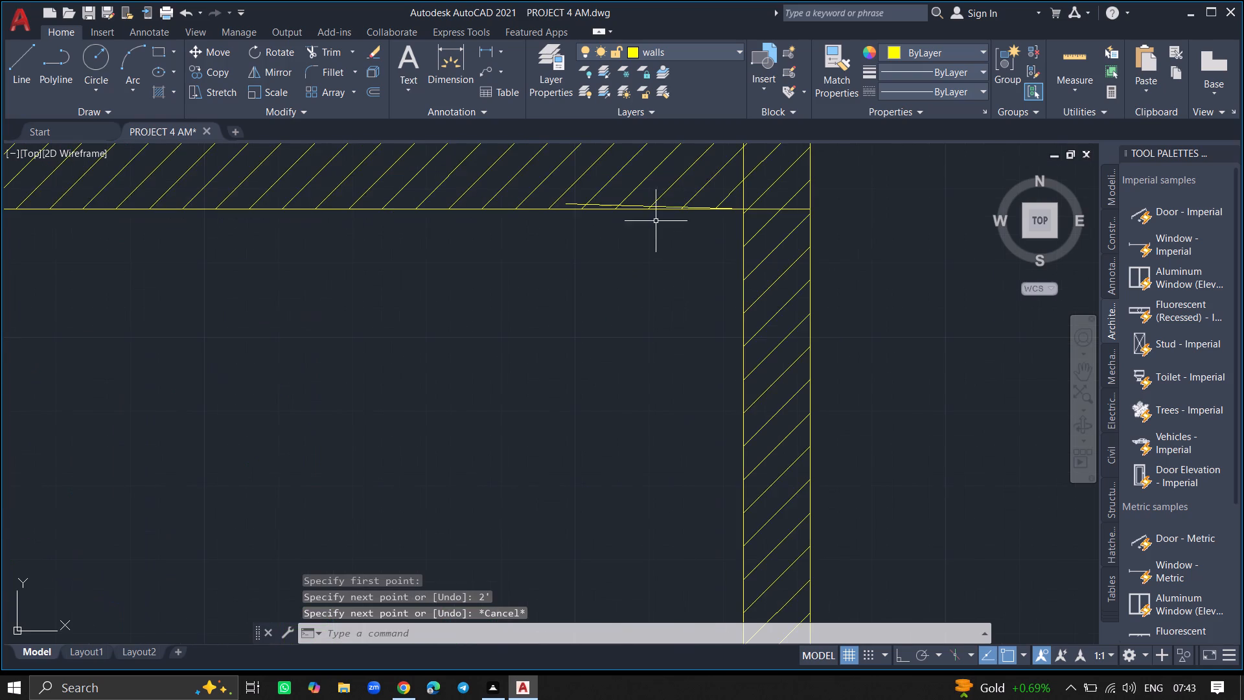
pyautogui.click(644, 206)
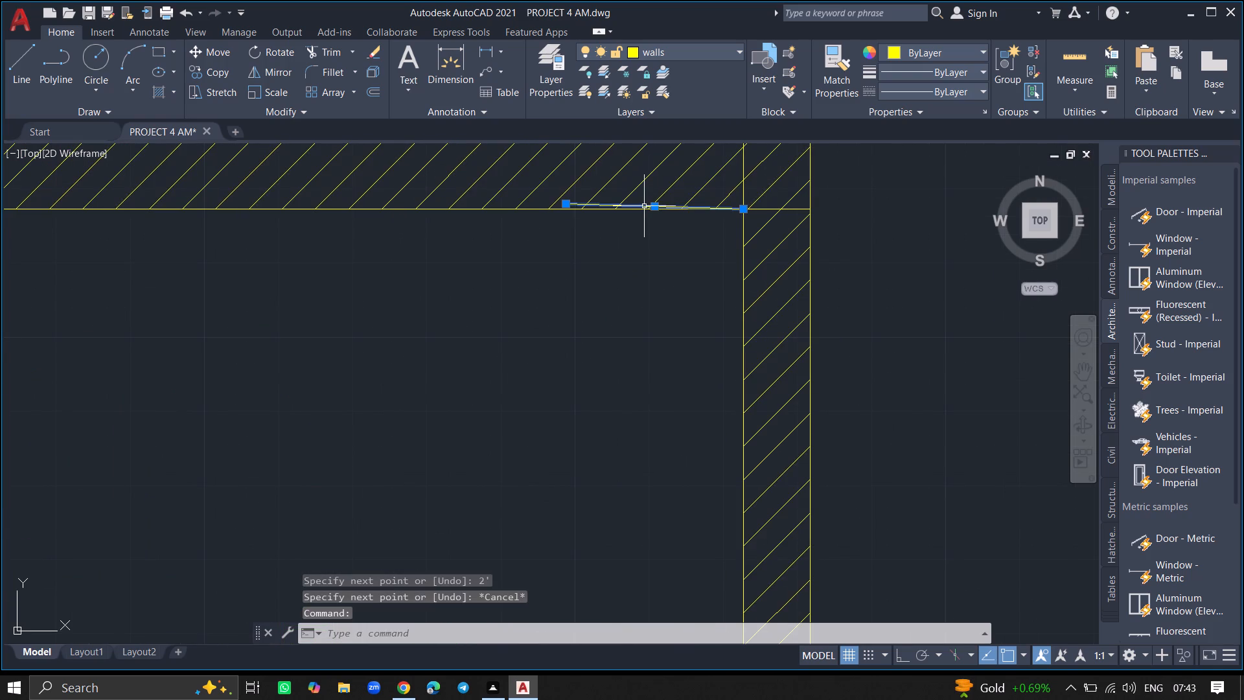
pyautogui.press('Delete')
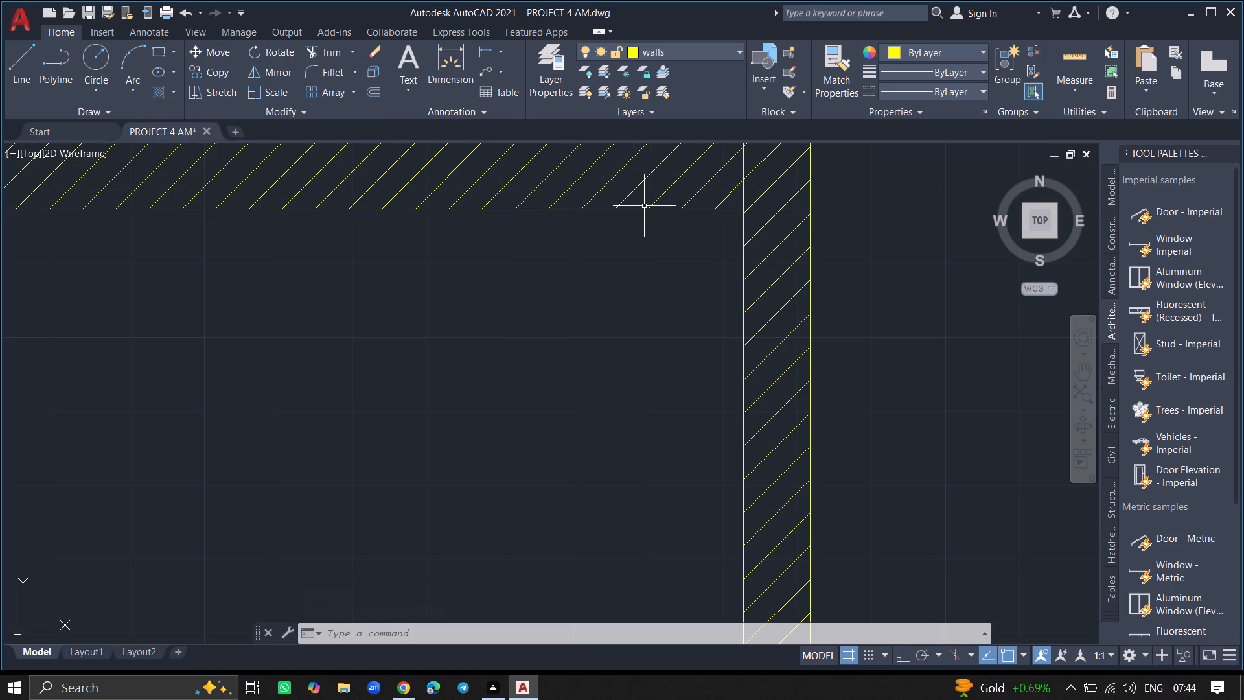
# With Ortho on, draw a line 2' west from the unfurnished room's inner northeast corner and straight down to its lower wall.
pyautogui.press('l')
pyautogui.press('Return')
pyautogui.press('F8')
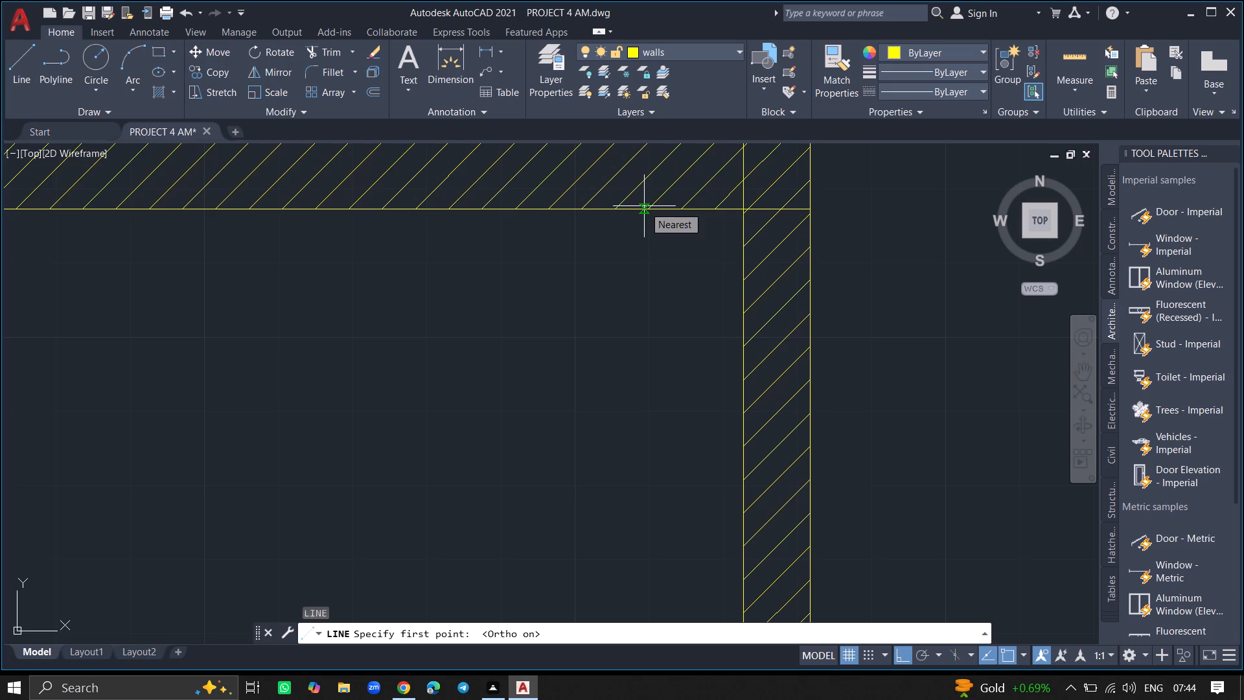
pyautogui.click(741, 207)
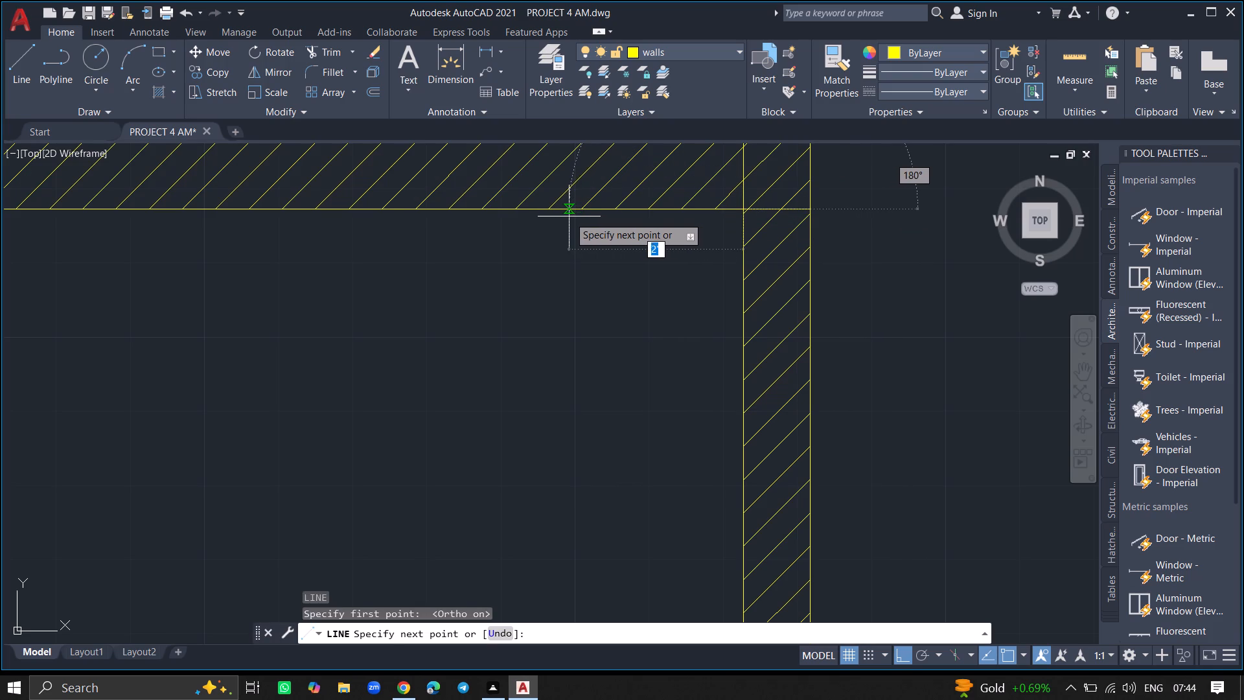
pyautogui.moveTo(568, 217); pyautogui.dragTo(572, 382)
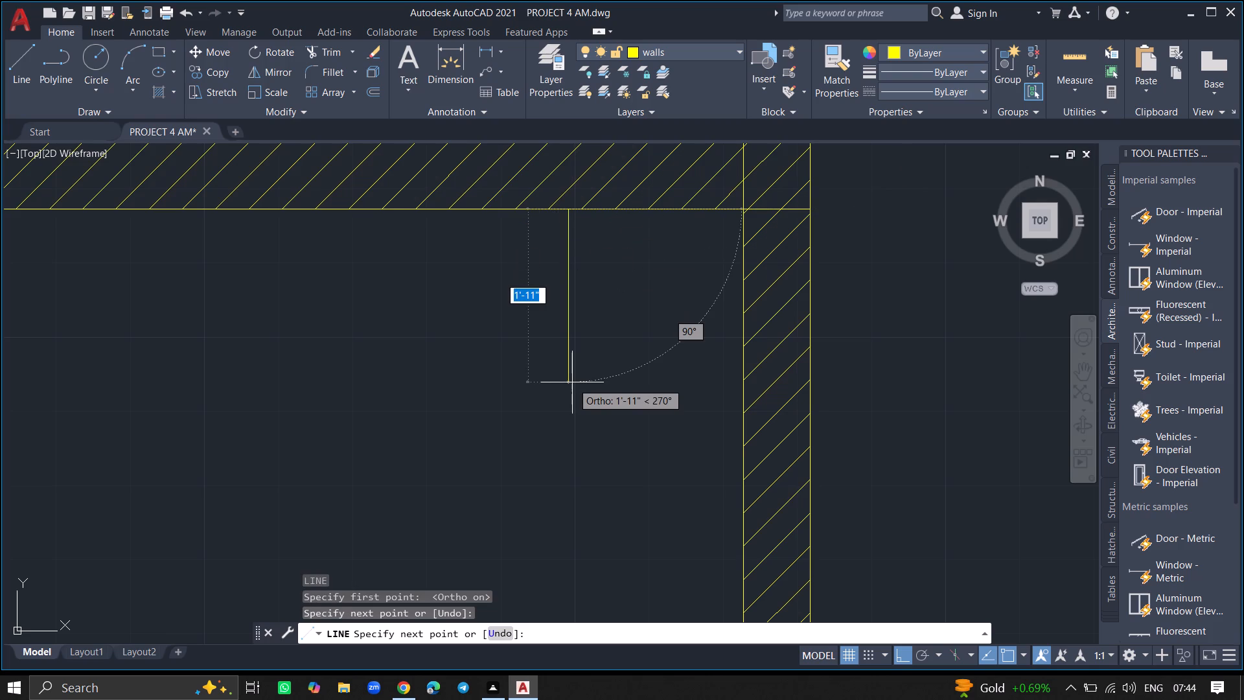
pyautogui.keyDown('ctrl'); pyautogui.scroll(-6, 572, 382); pyautogui.keyUp('ctrl')
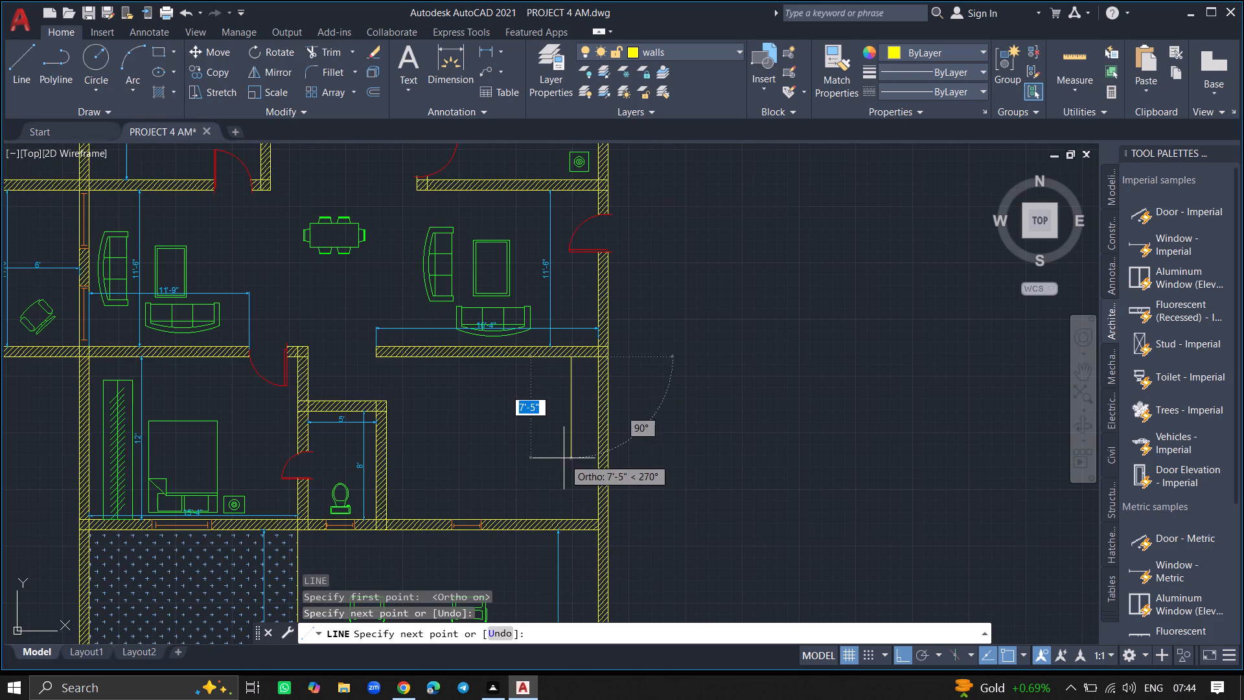
pyautogui.click(566, 519)
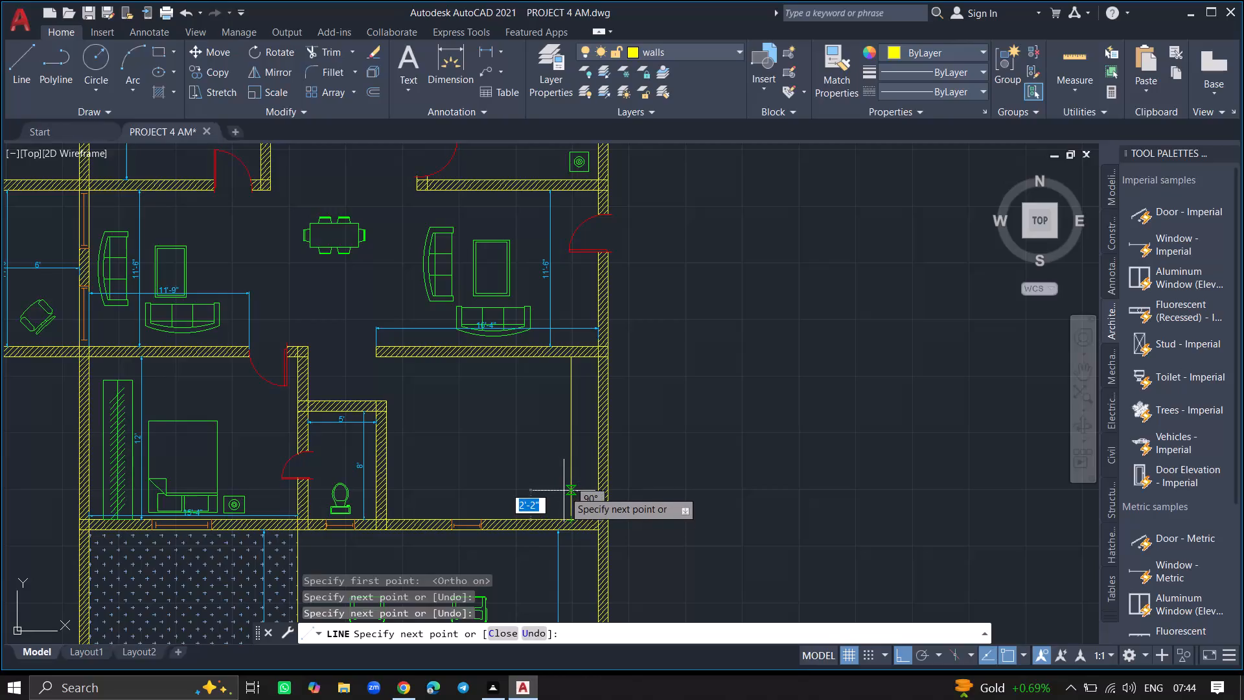
# Continue the line about 2' up from the lower wall and west to the toilet's east wall, completing the L-shaped counter outline.
pyautogui.keyDown('ctrl'); pyautogui.scroll(3, 564, 491); pyautogui.keyUp('ctrl')
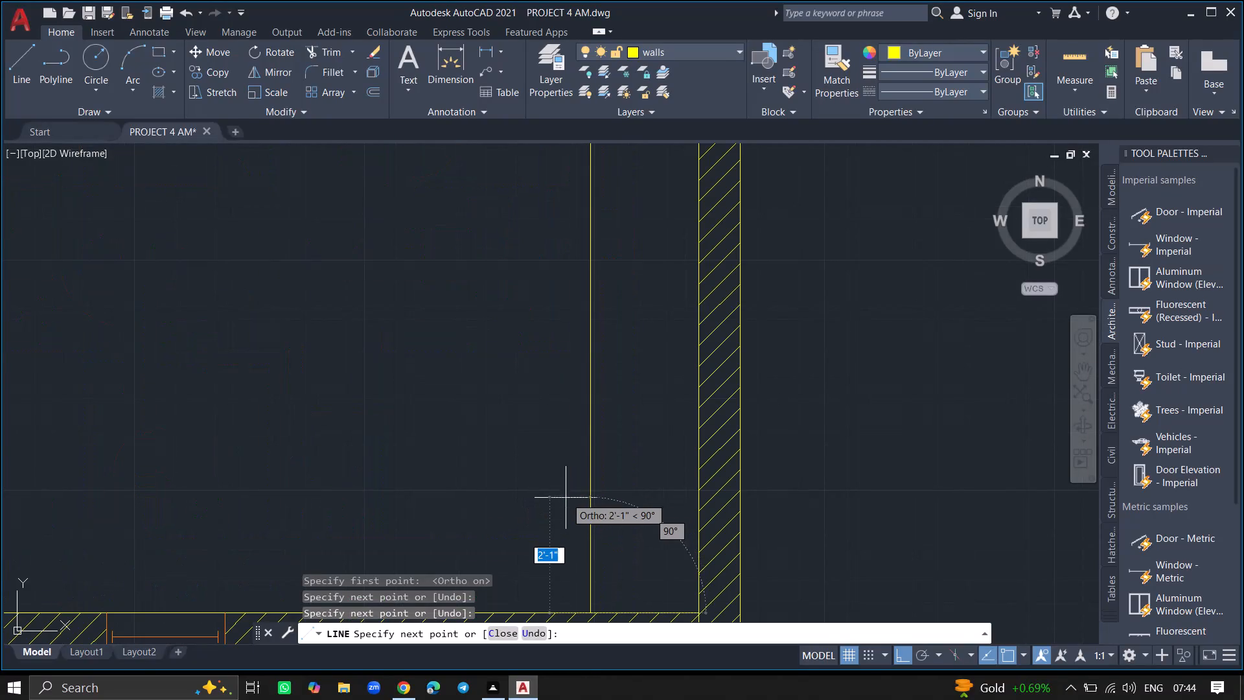
pyautogui.click(567, 502)
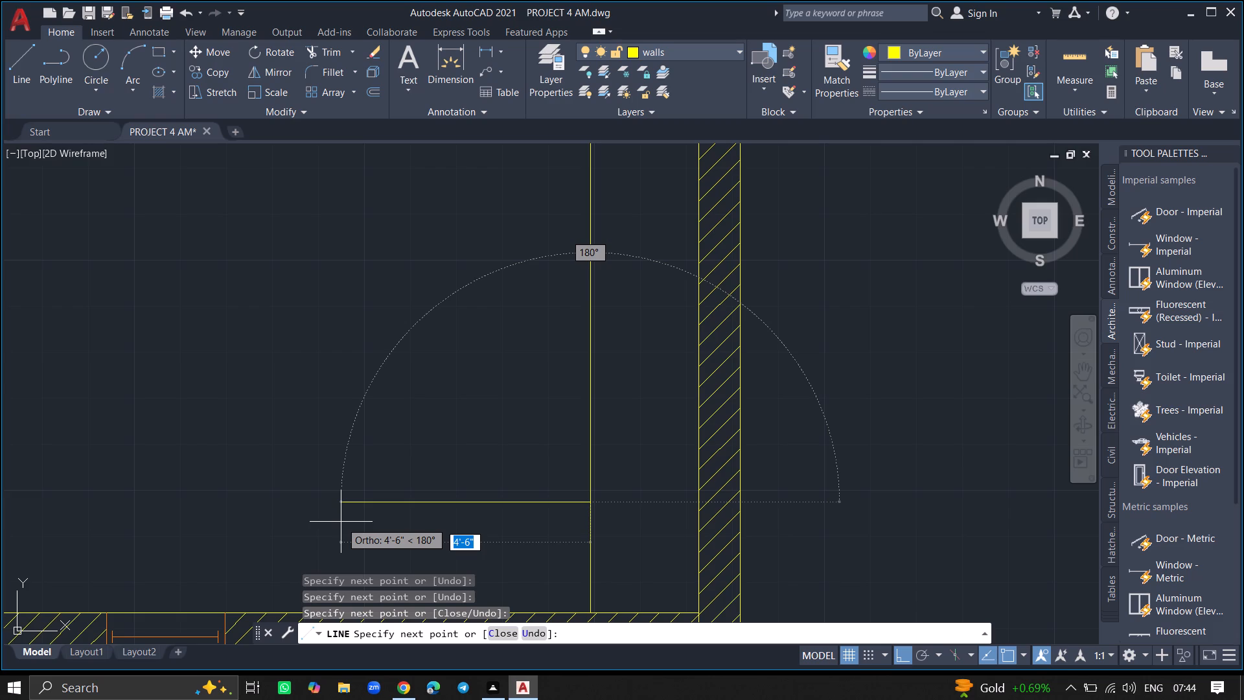
pyautogui.keyDown('ctrl'); pyautogui.scroll(-4, 187, 493); pyautogui.keyUp('ctrl')
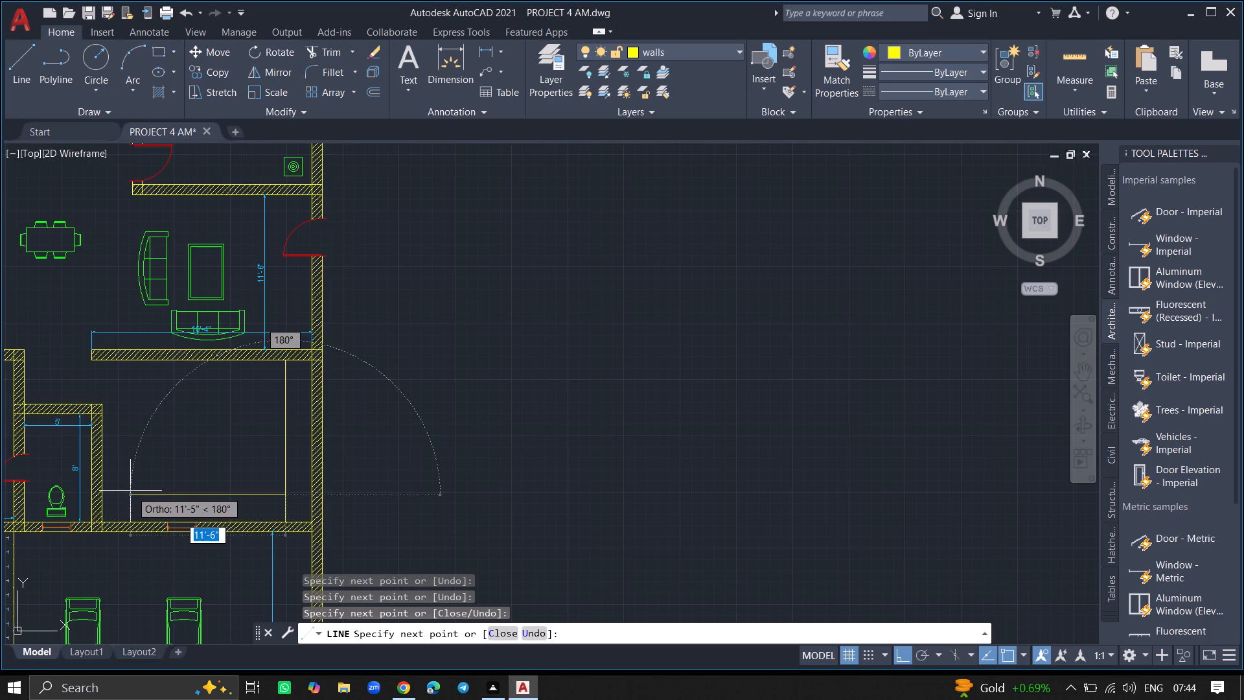
pyautogui.click(100, 500)
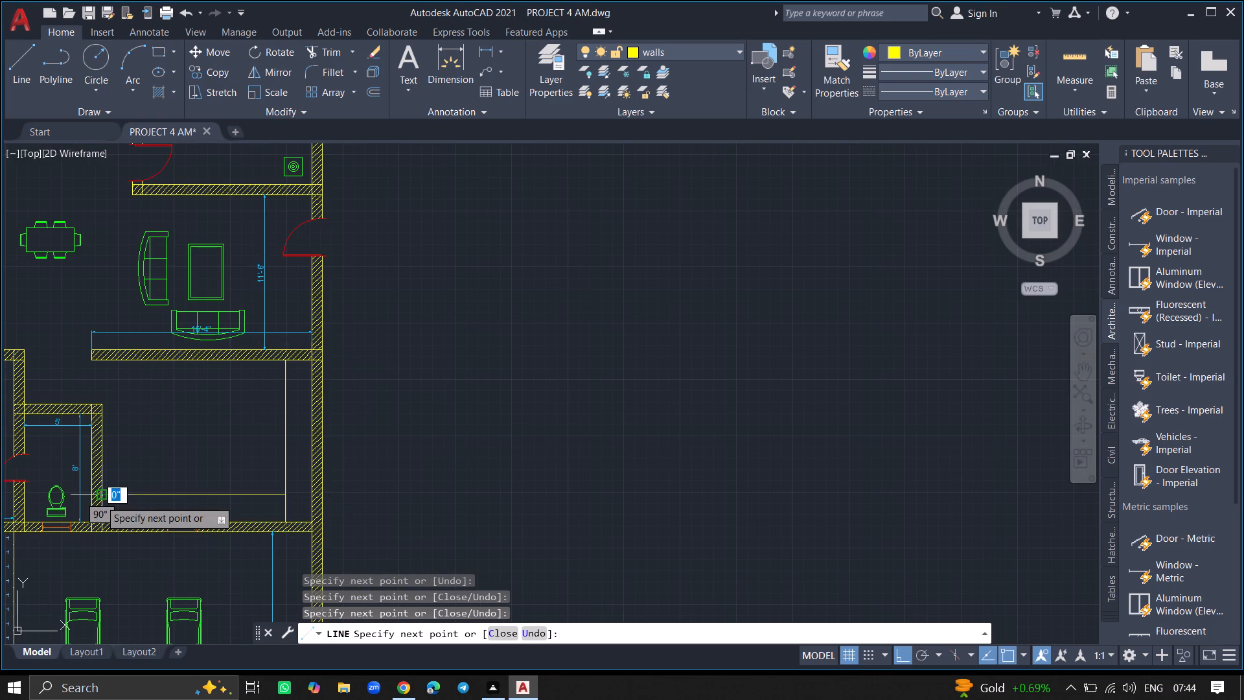
pyautogui.press('Return')
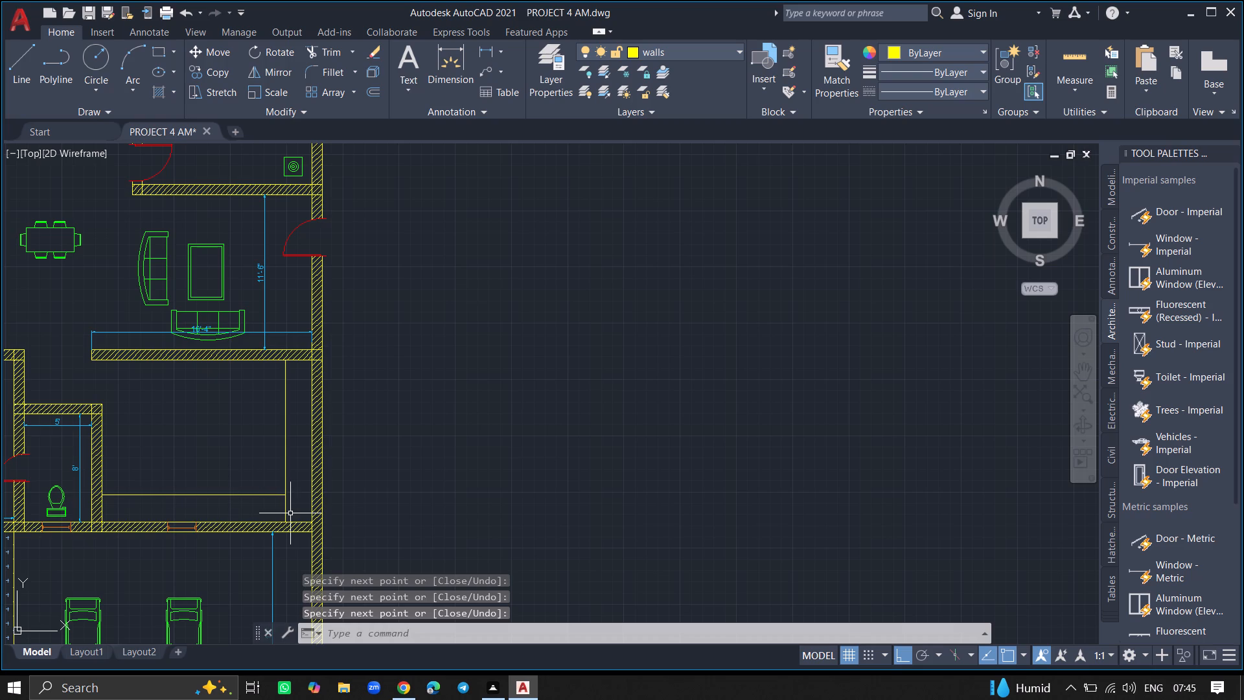
# Trim the vertical counter line's excess below its junction with the horizontal counter line.
pyautogui.keyDown('ctrl'); pyautogui.scroll(5, 279, 513); pyautogui.keyUp('ctrl')
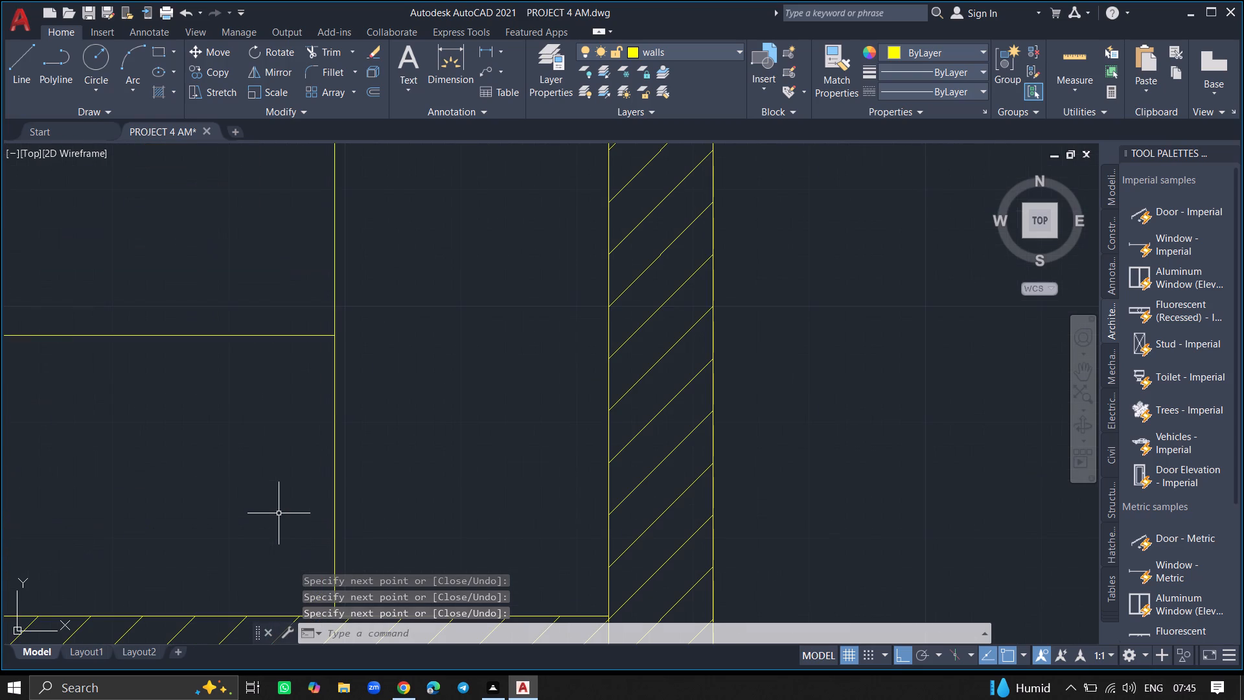
pyautogui.write('TR')
pyautogui.press('Return')
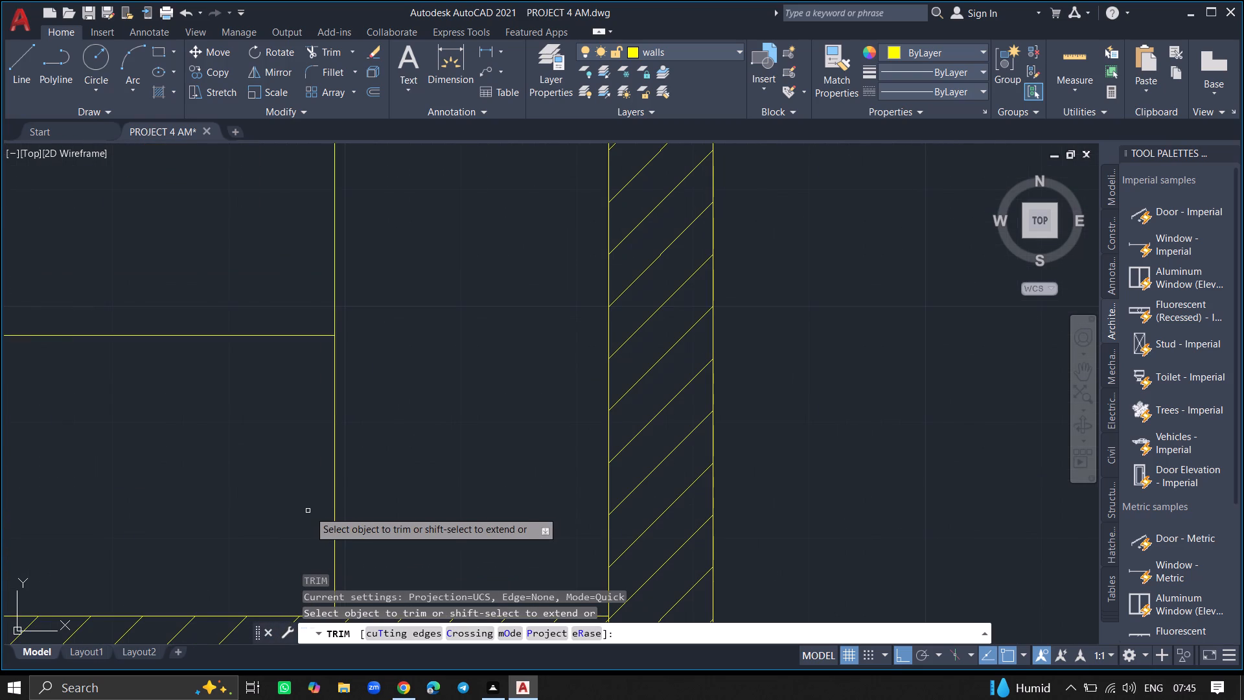
pyautogui.click(333, 507)
pyautogui.click(333, 507)
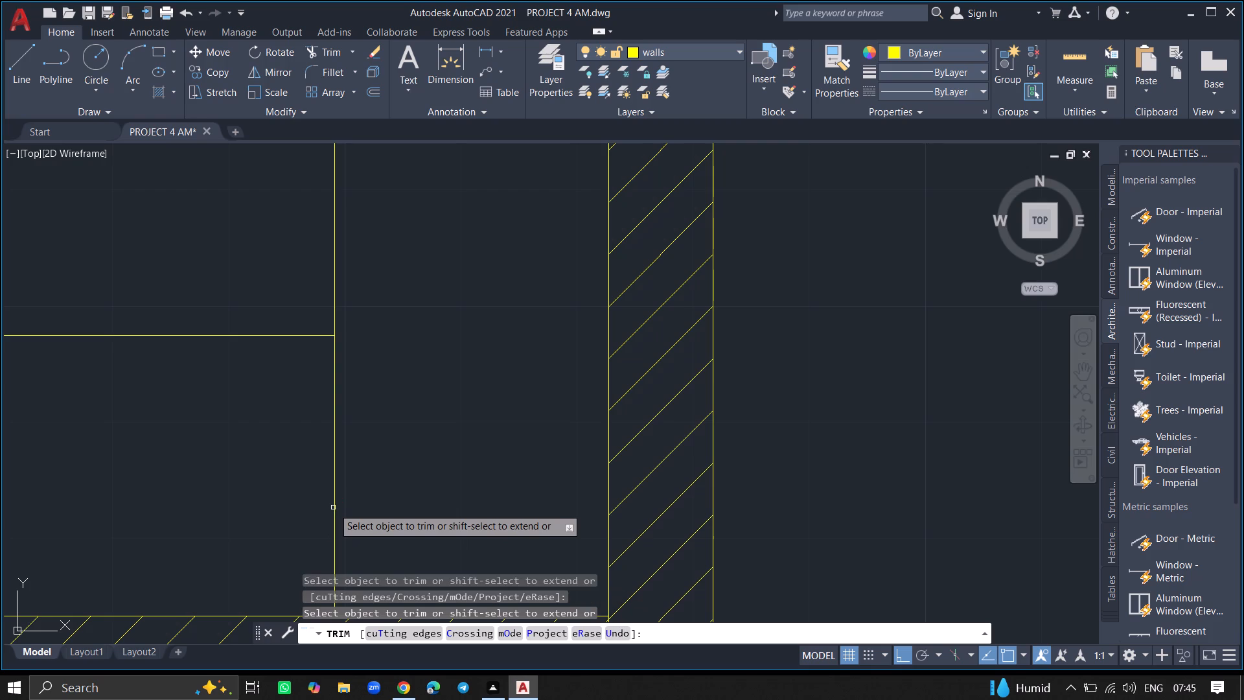
pyautogui.click(333, 507)
pyautogui.click(333, 507)
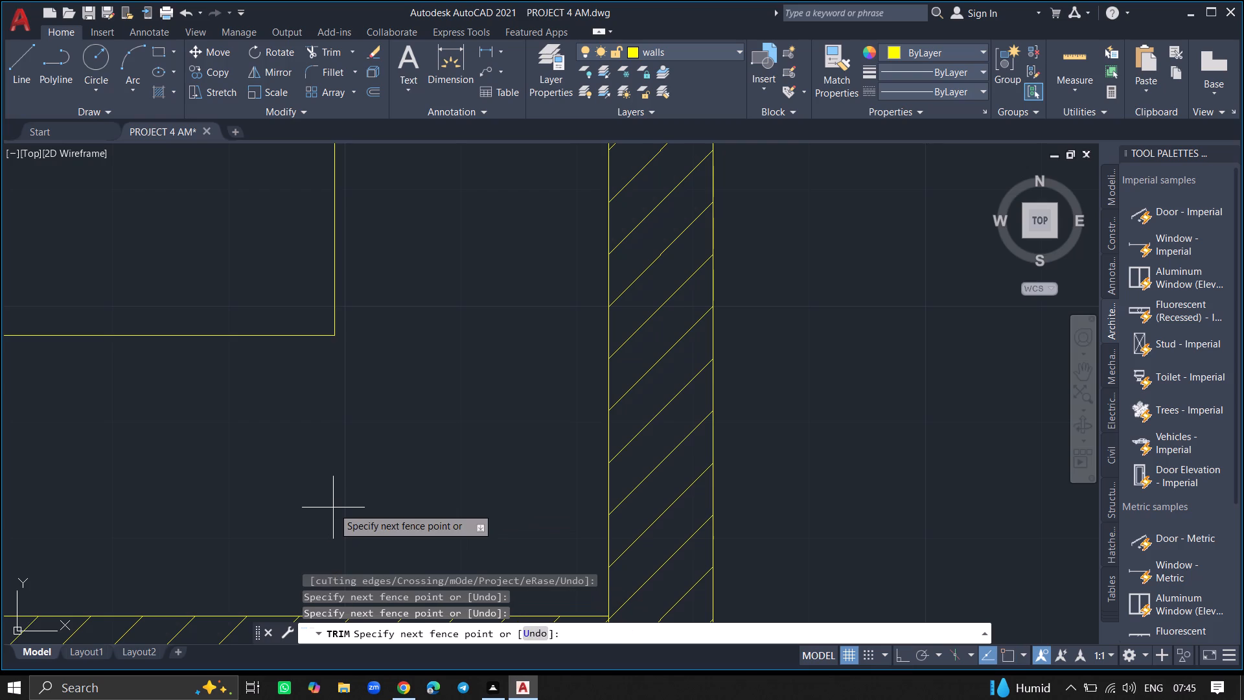
pyautogui.press('Return')
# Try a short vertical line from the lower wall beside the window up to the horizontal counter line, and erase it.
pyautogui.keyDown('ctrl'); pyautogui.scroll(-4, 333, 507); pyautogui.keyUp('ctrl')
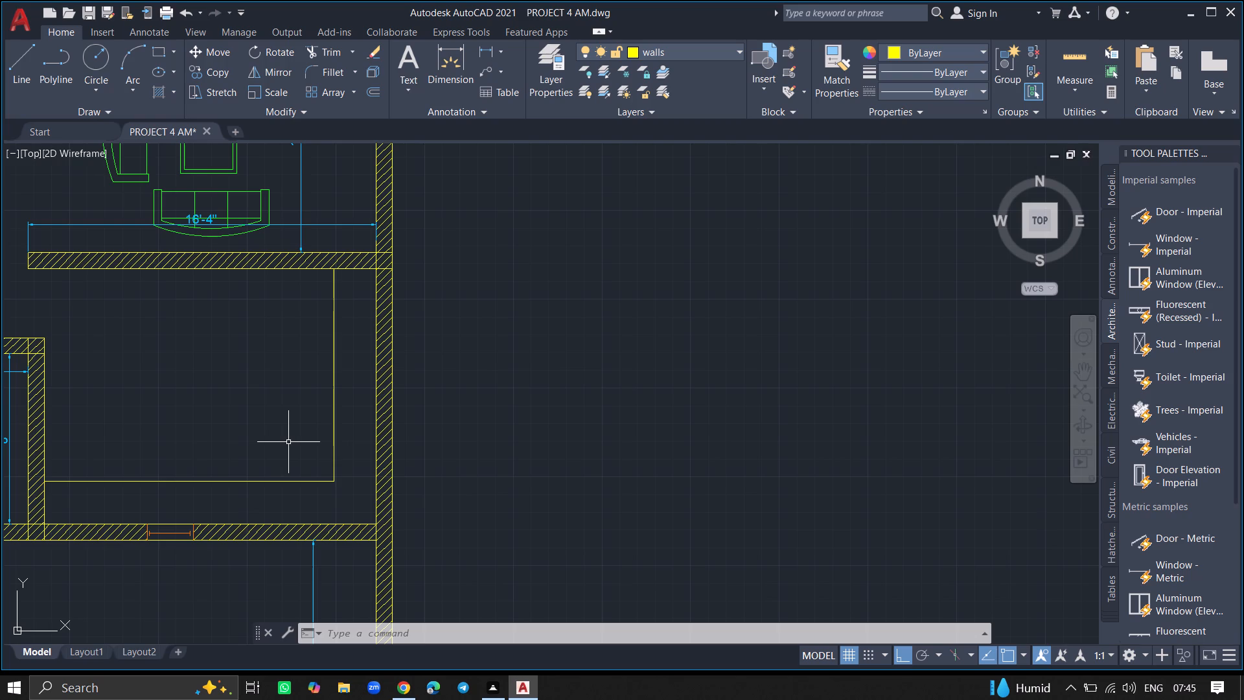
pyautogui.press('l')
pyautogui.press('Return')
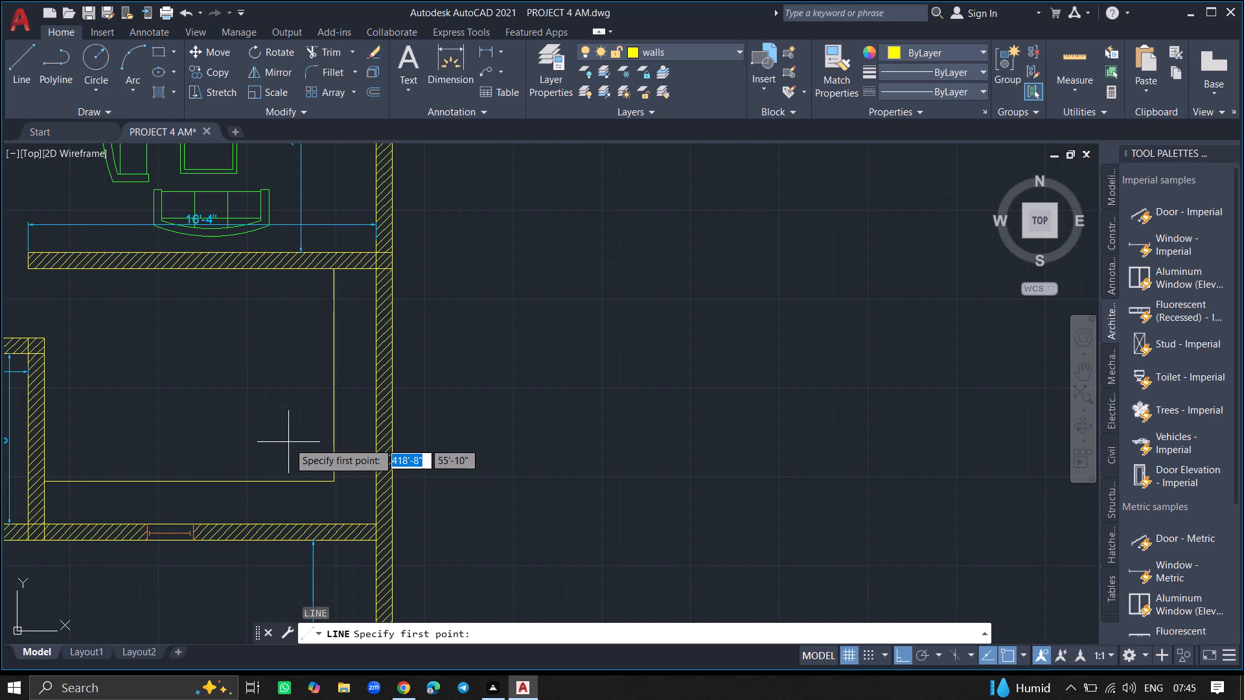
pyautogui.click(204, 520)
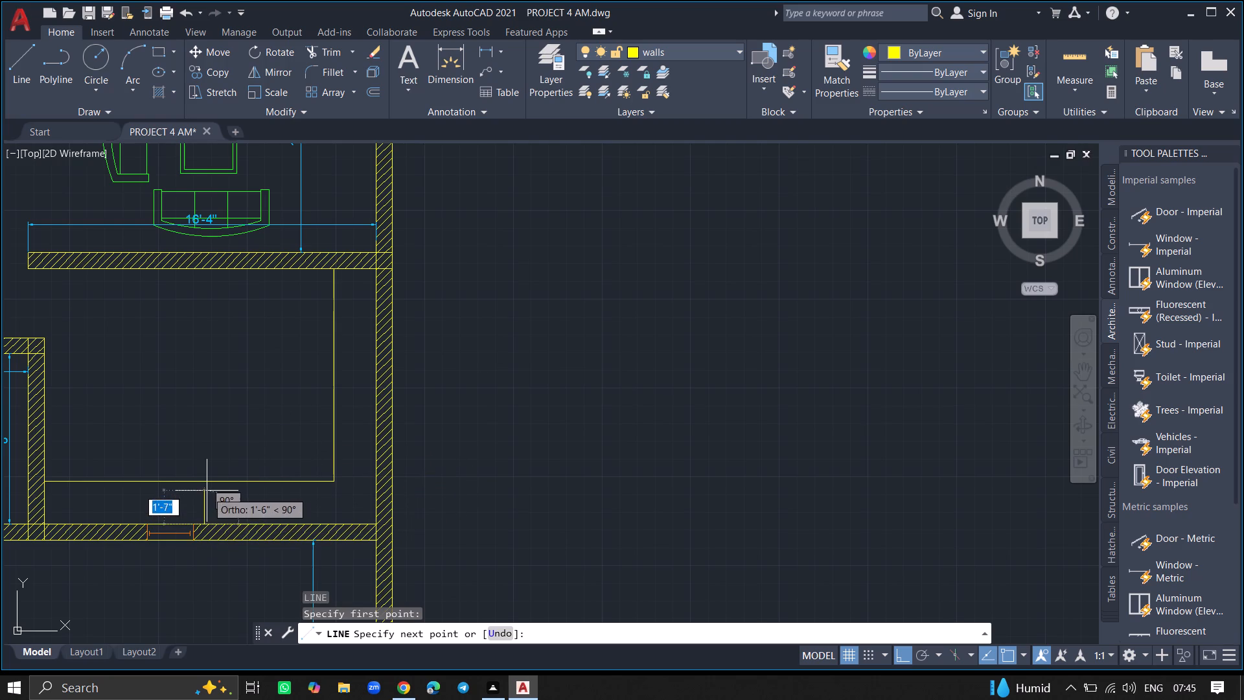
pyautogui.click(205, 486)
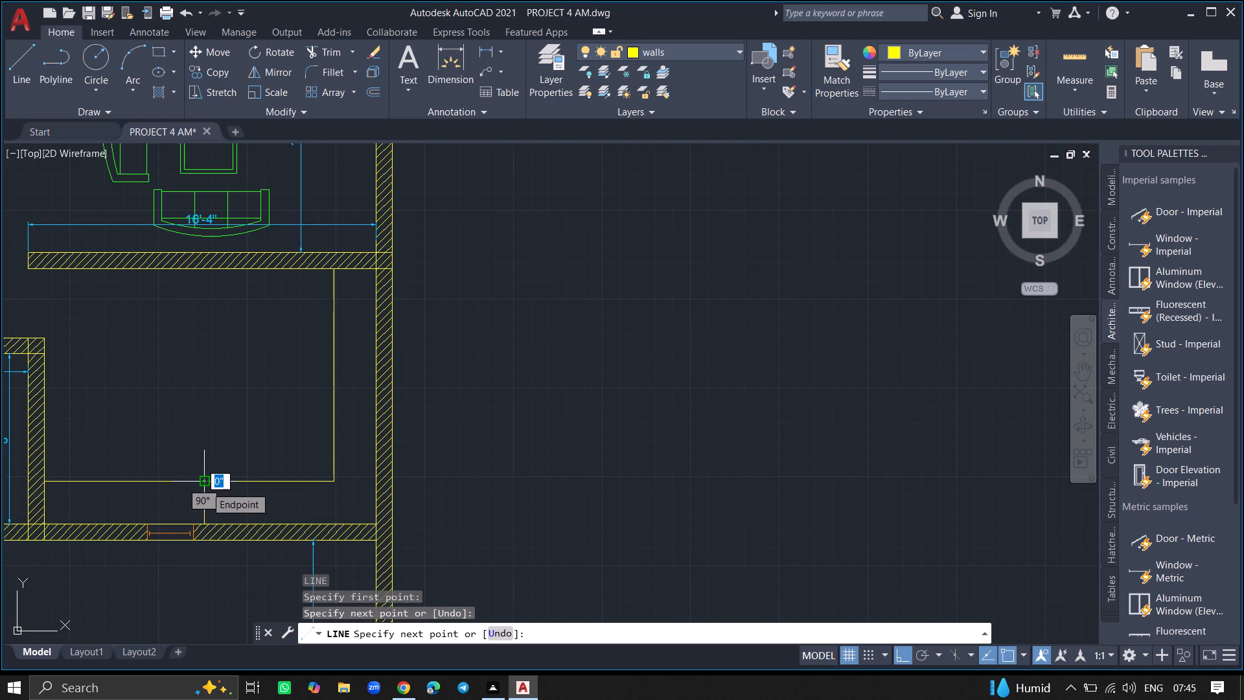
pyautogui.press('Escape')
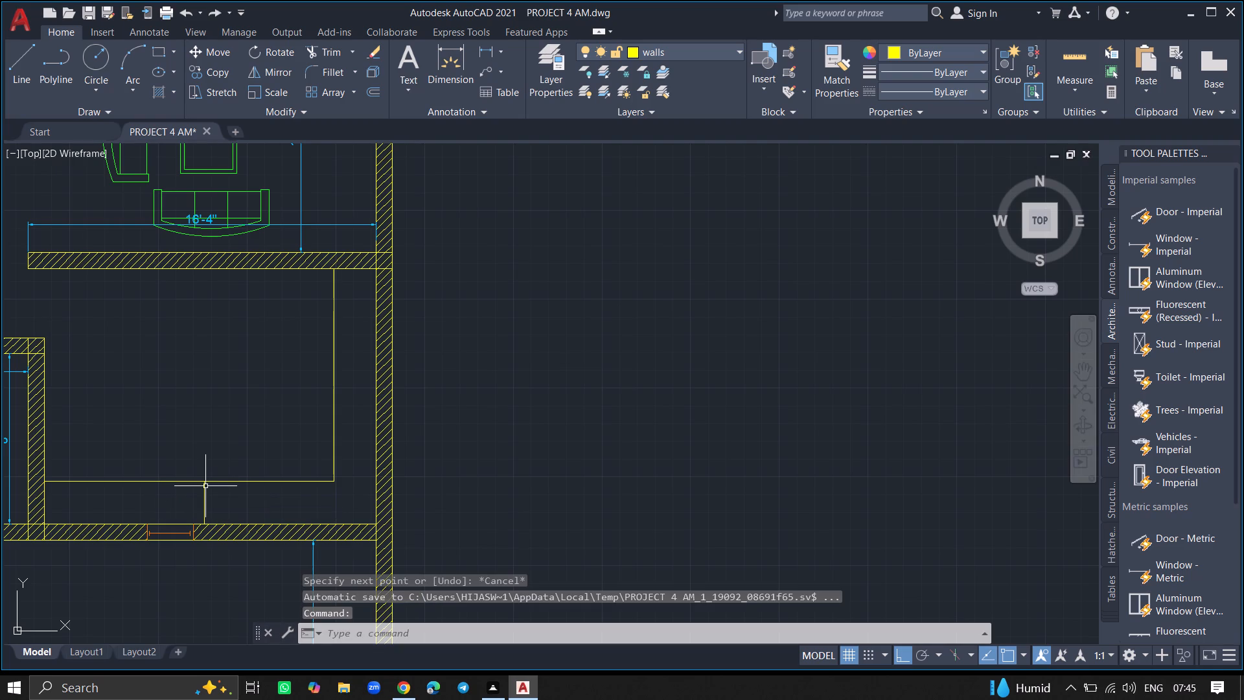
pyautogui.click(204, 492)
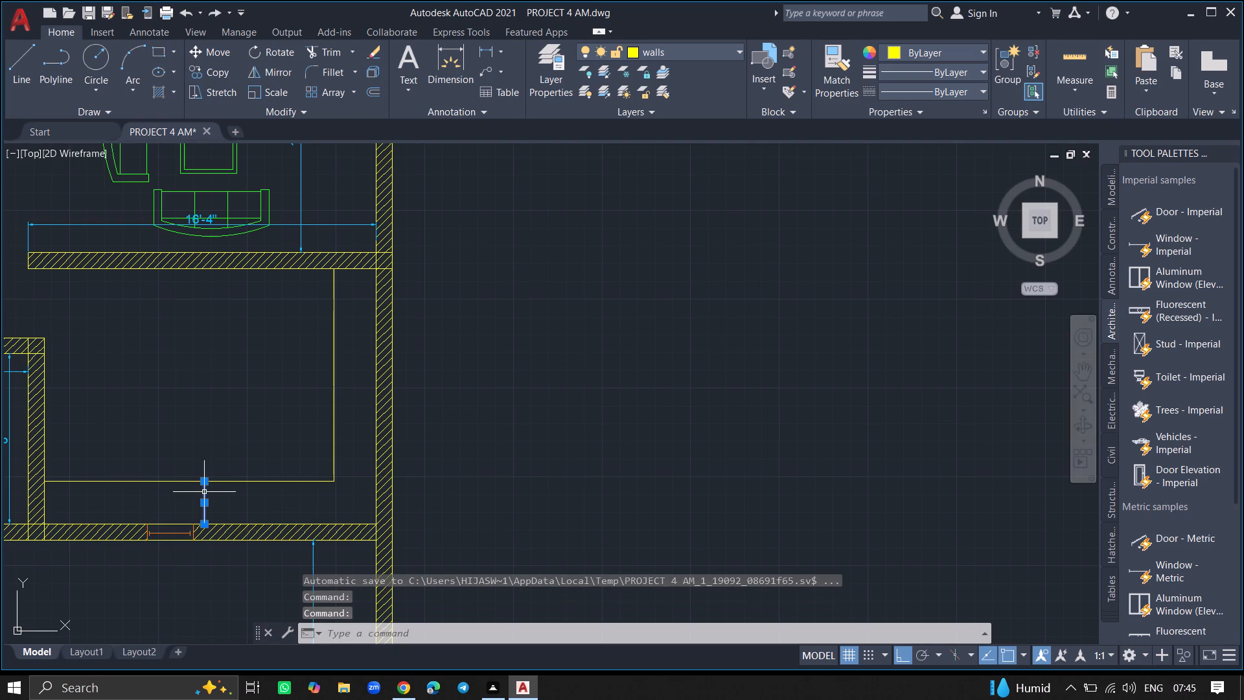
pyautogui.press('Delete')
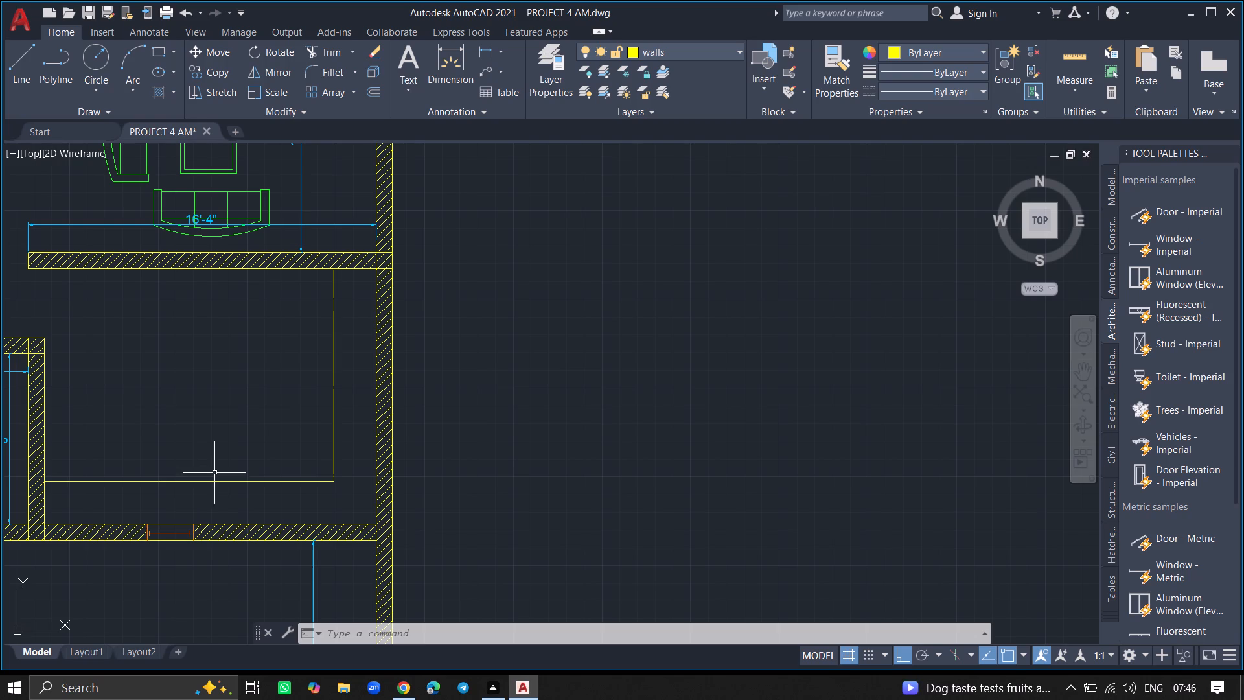
# Draw a rectangle about 1'-2" wide by 2' tall within the counter's vertical leg along the east wall.
pyautogui.write('REC')
pyautogui.press('Return')
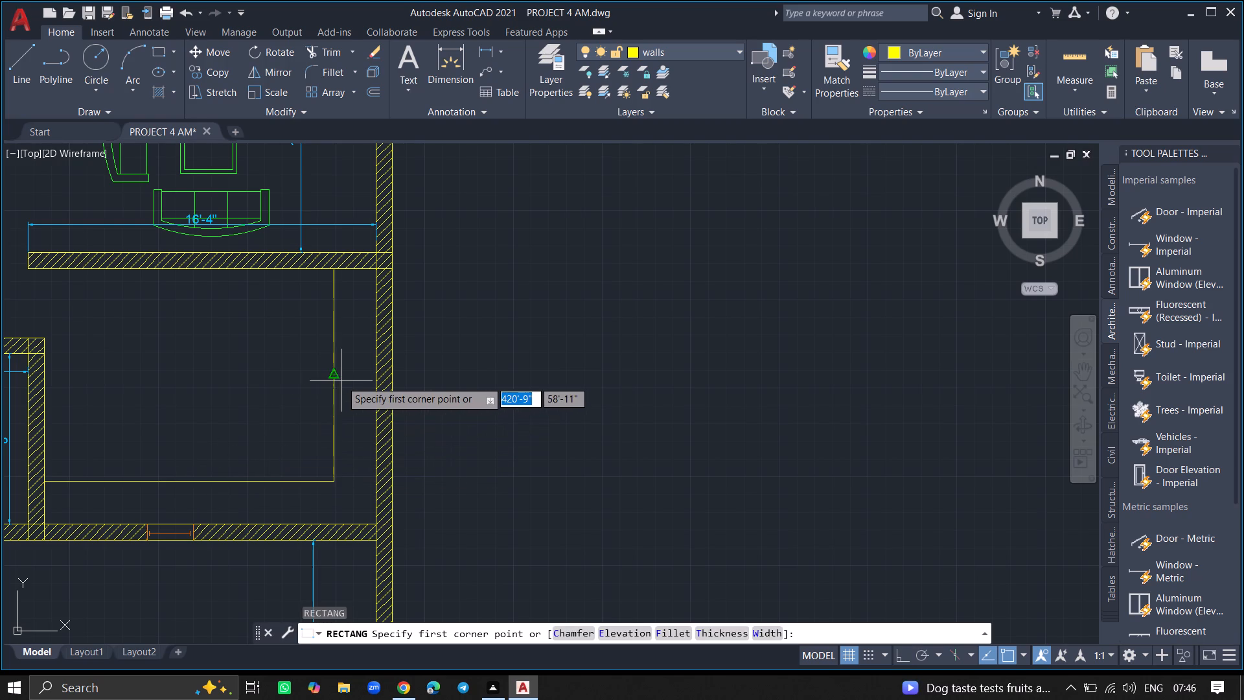
pyautogui.keyDown('ctrl'); pyautogui.scroll(2, 341, 380); pyautogui.keyUp('ctrl')
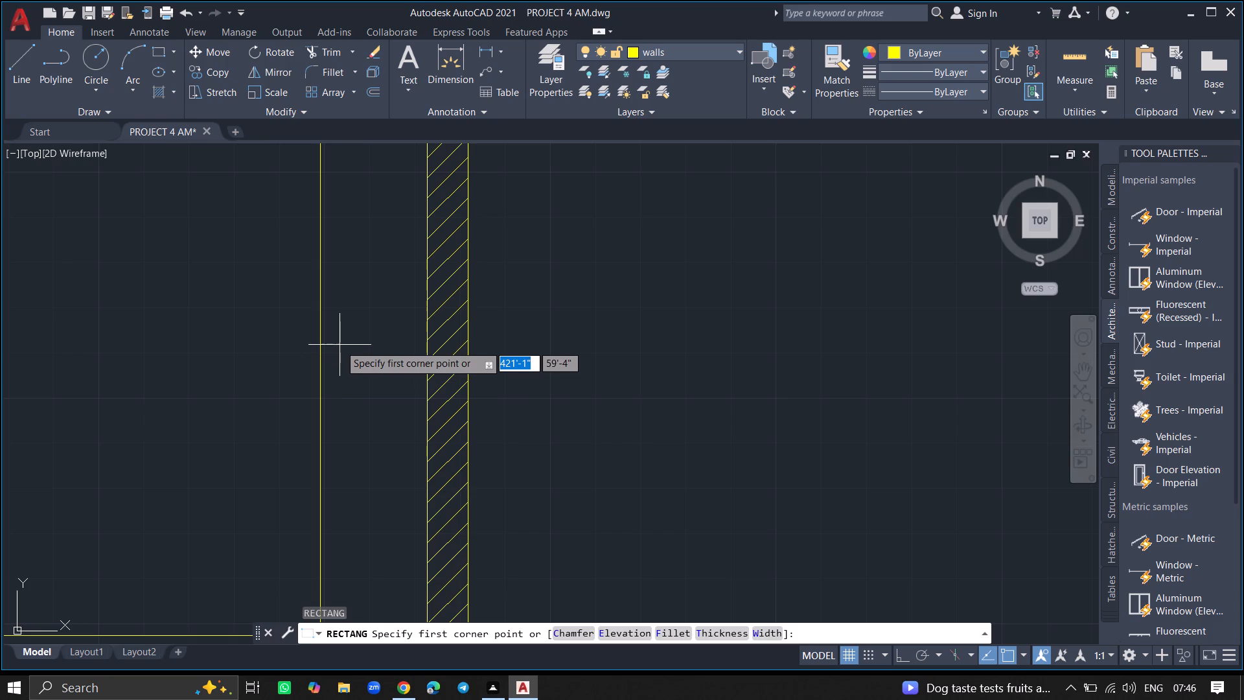
pyautogui.click(340, 345)
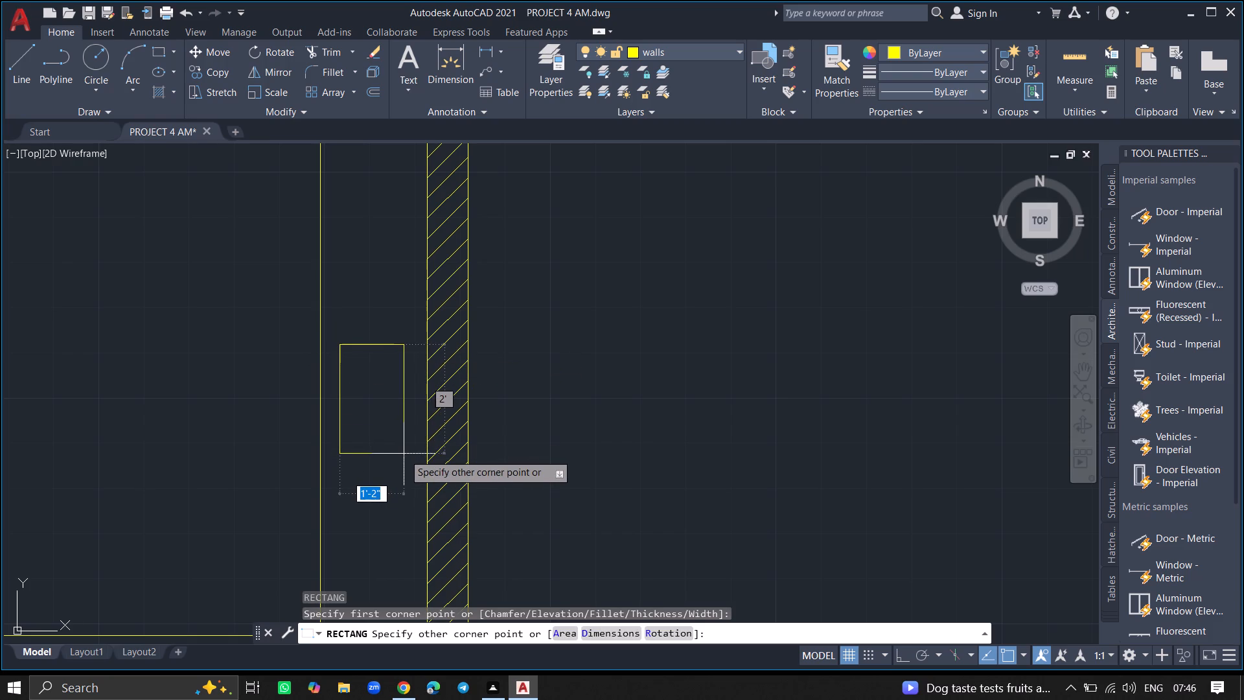
pyautogui.click(404, 454)
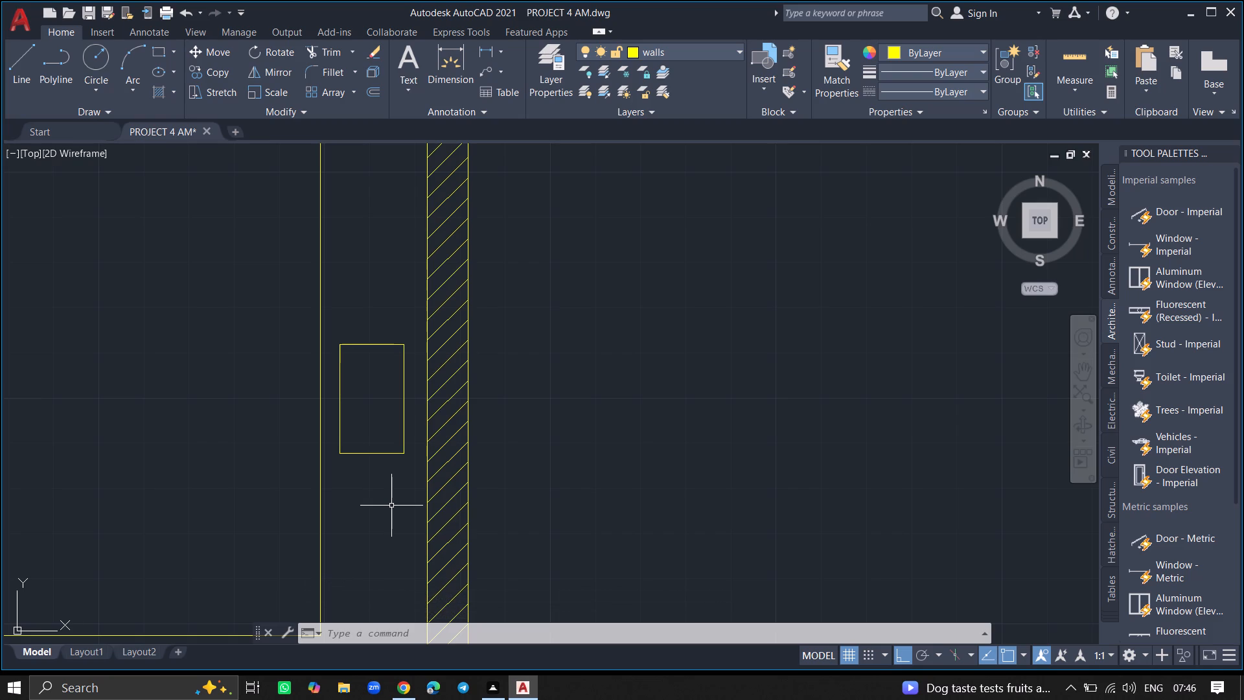
# Draw a burner circle of about 2" radius near the upper edge inside the counter rectangle.
pyautogui.press('c')
pyautogui.press('Return')
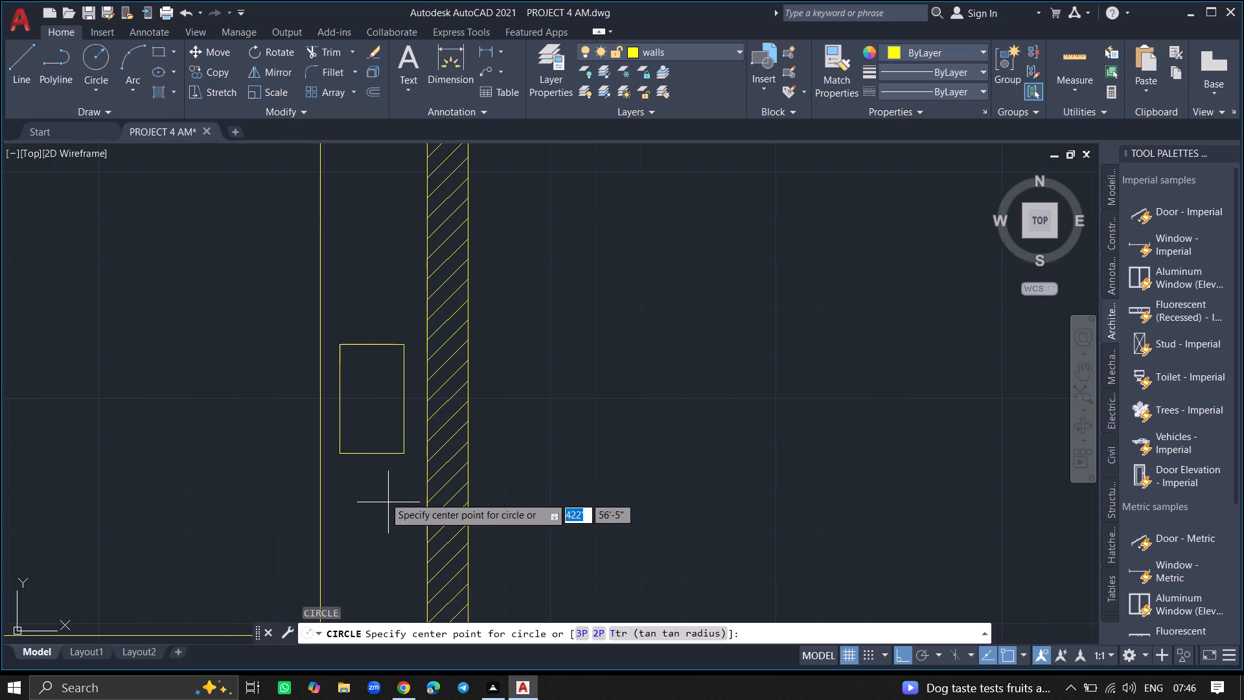
pyautogui.keyDown('ctrl'); pyautogui.scroll(3, 367, 373); pyautogui.keyUp('ctrl')
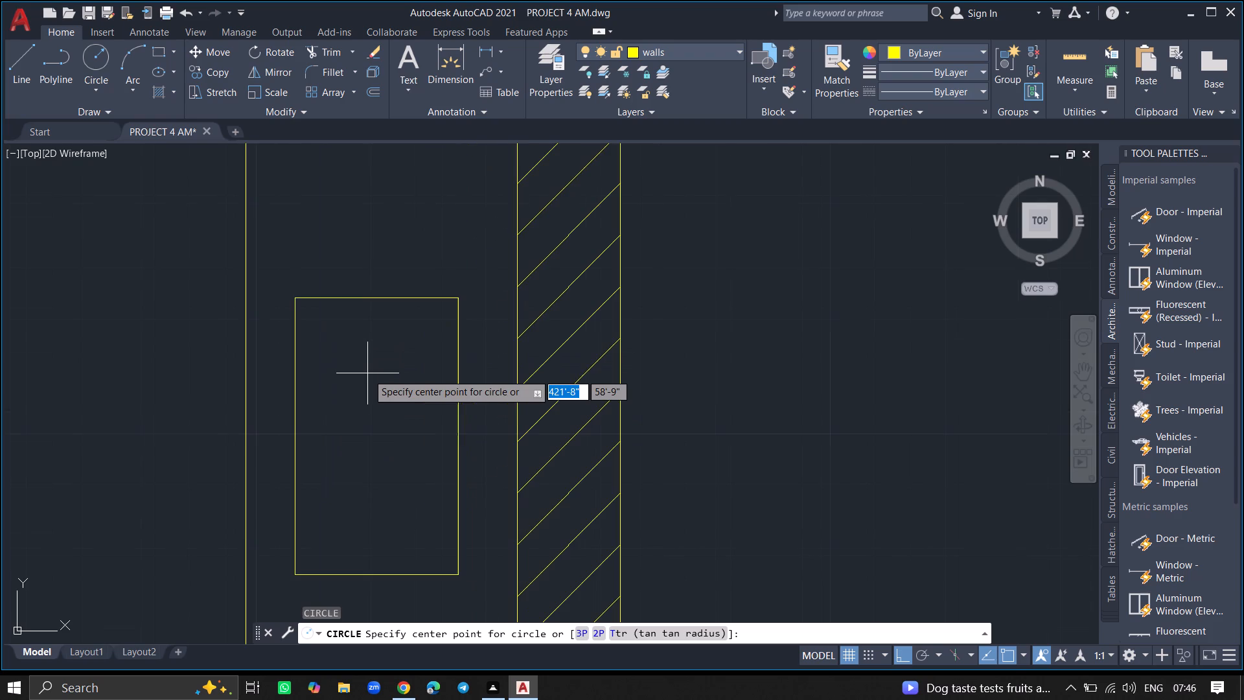
pyautogui.click(368, 336)
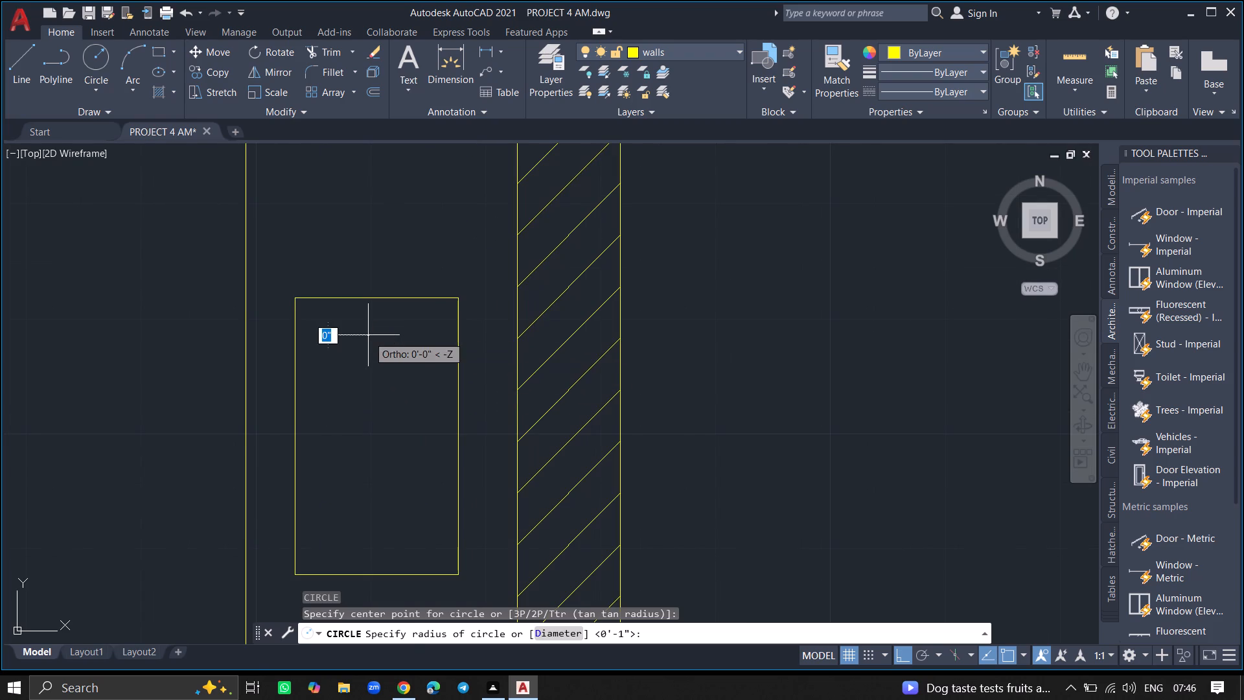
pyautogui.click(378, 314)
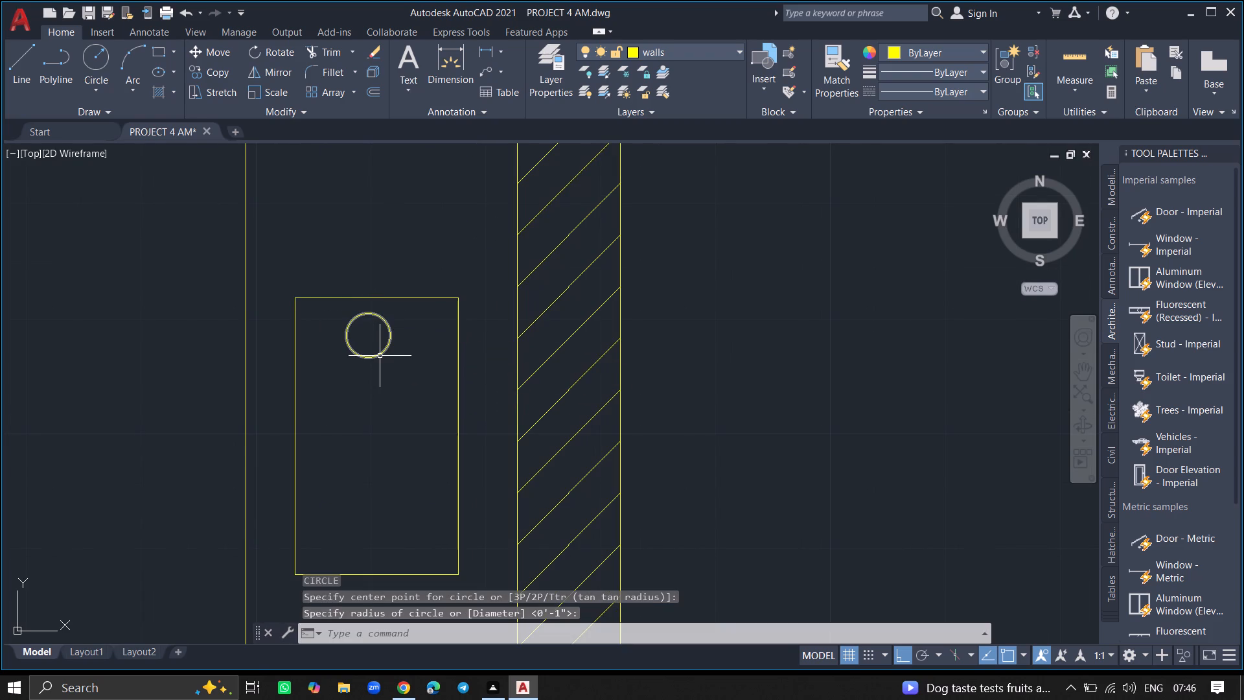
# Copy the circle about 1'-1" straight down within the rectangle as a second burner.
pyautogui.click(377, 355)
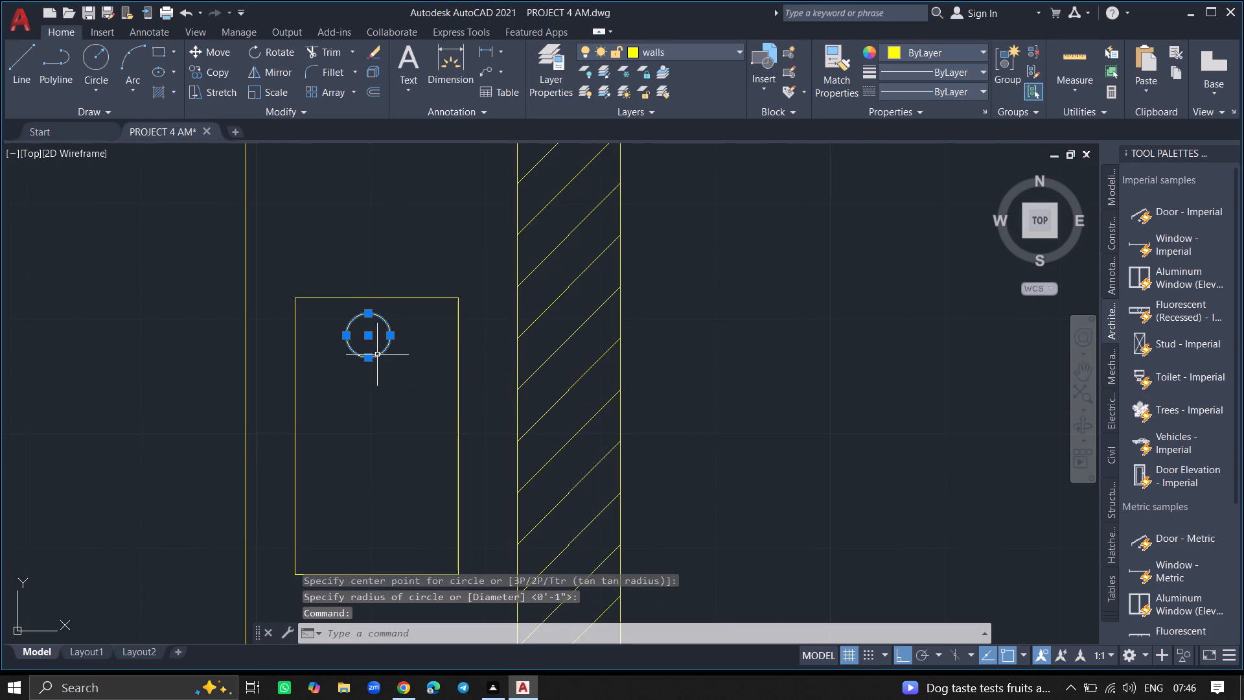
pyautogui.write('COP')
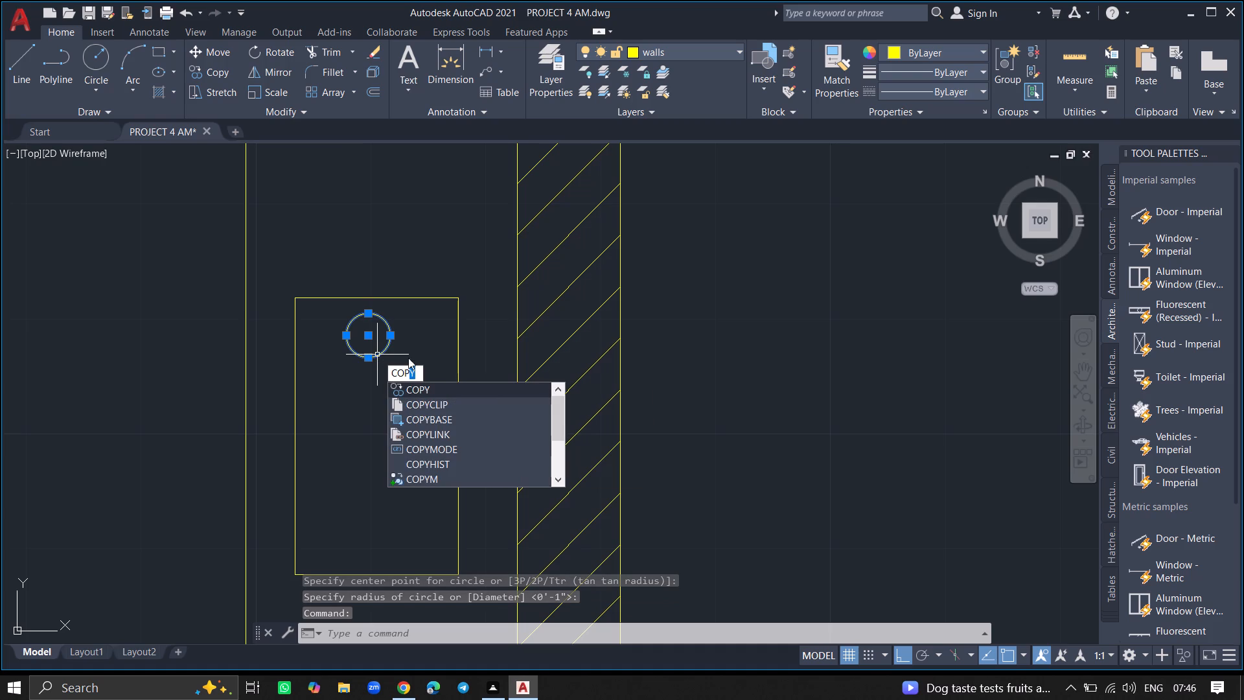
pyautogui.click(422, 384)
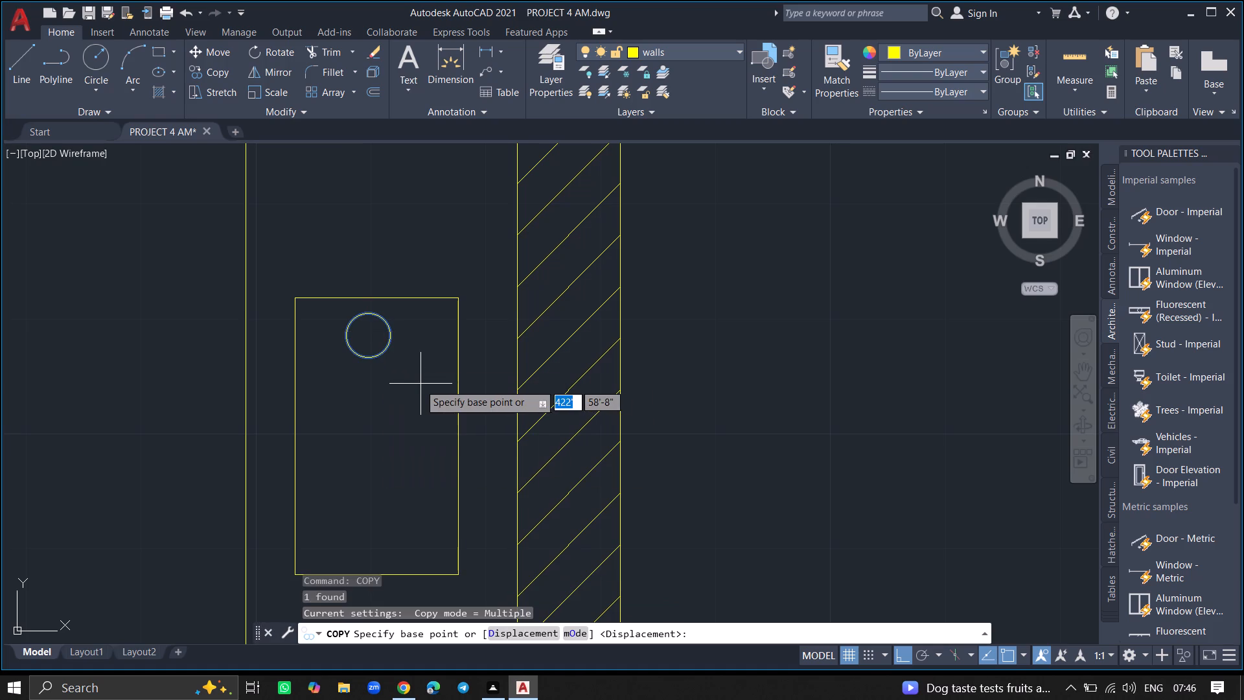
pyautogui.click(371, 331)
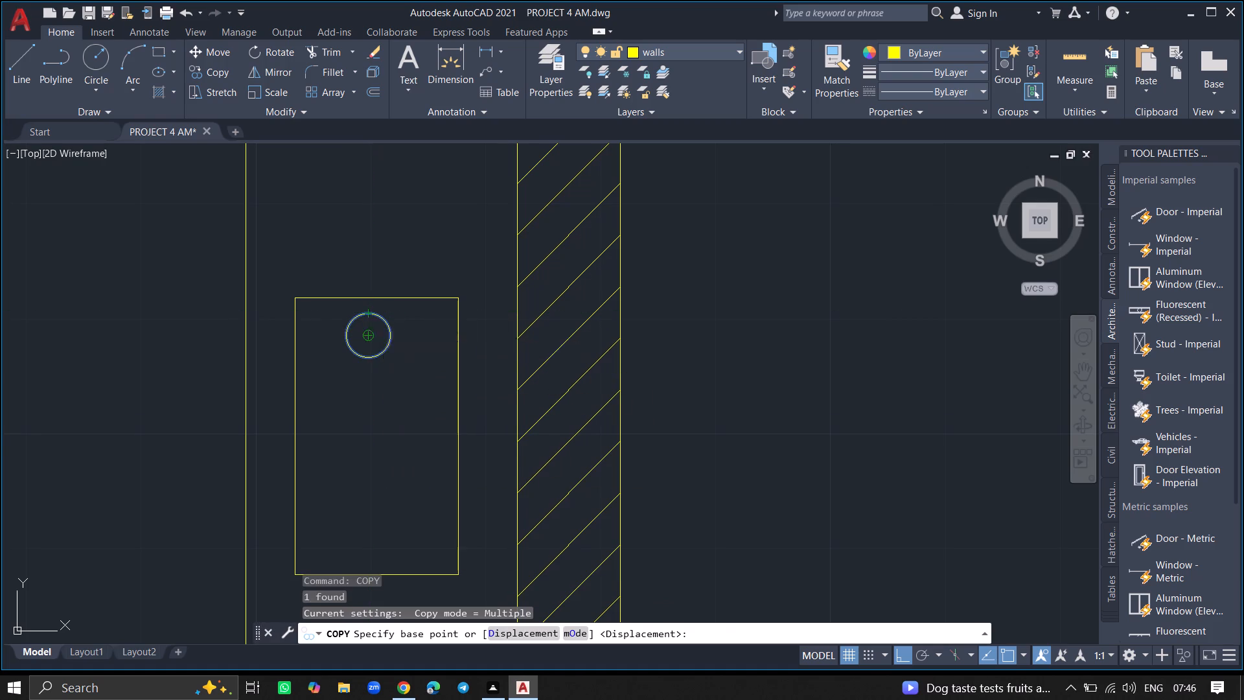
pyautogui.click(377, 487)
pyautogui.press('Return')
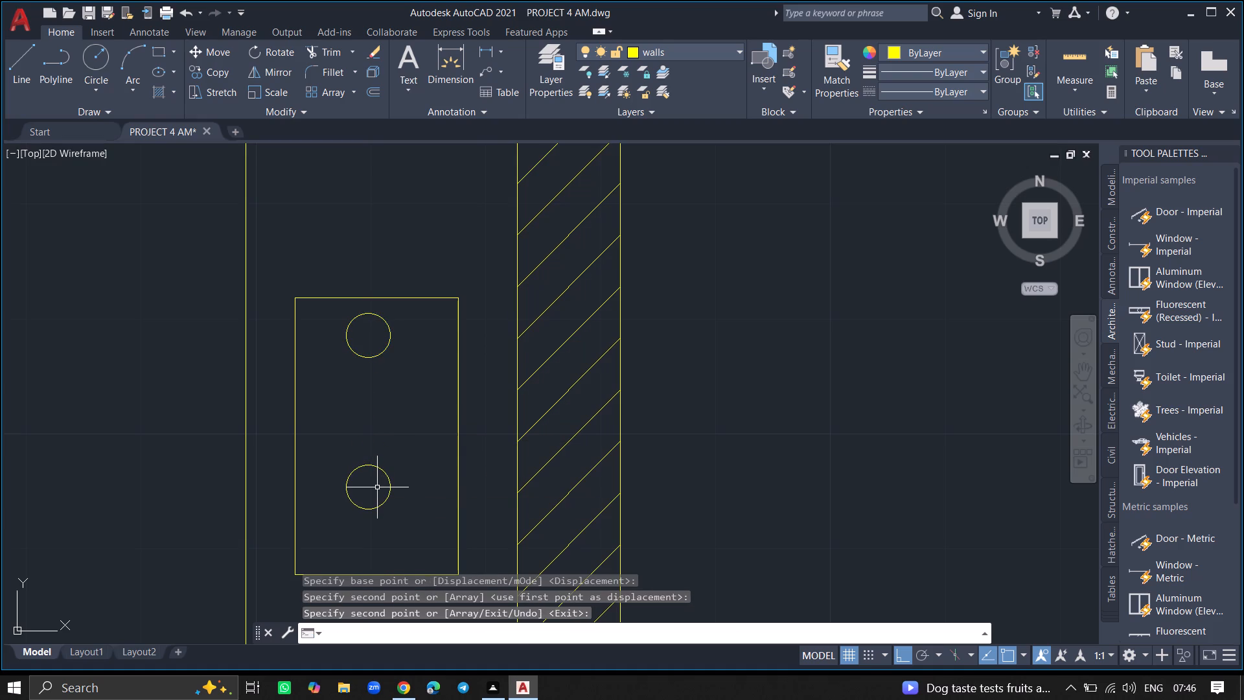
# Move the upper burner circle slightly straight down, away from the rectangle's upper edge.
pyautogui.click(375, 355)
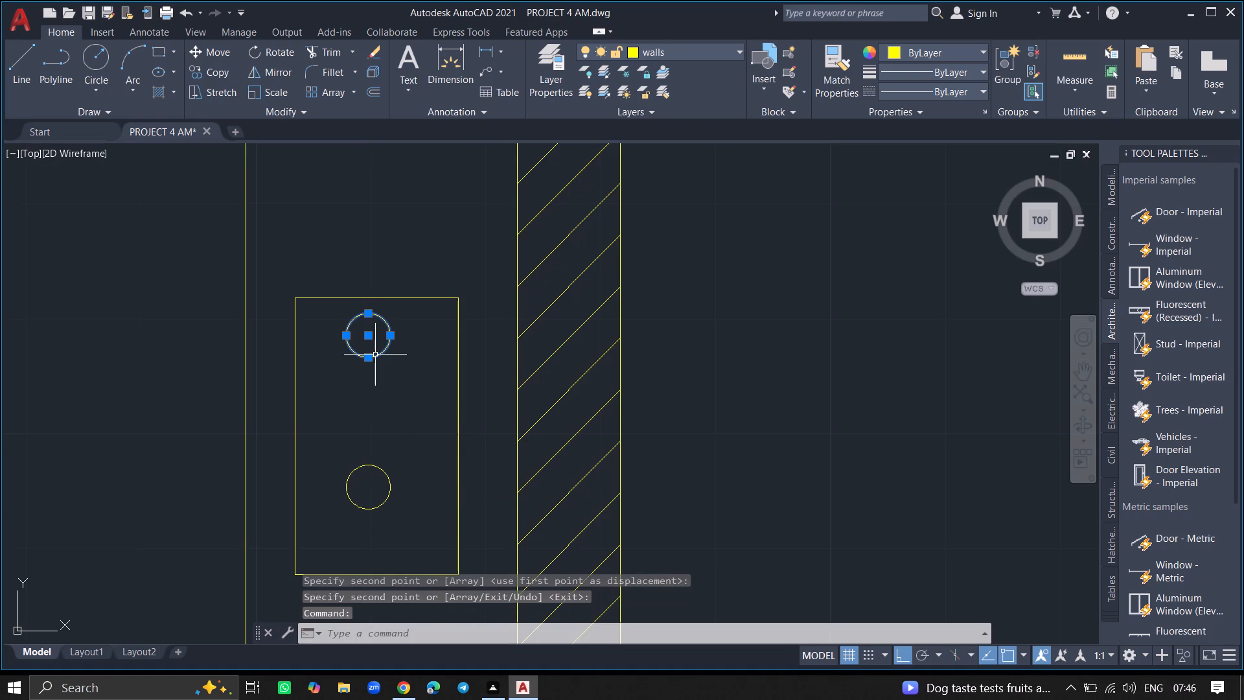
pyautogui.write('MOVE')
pyautogui.press('Return')
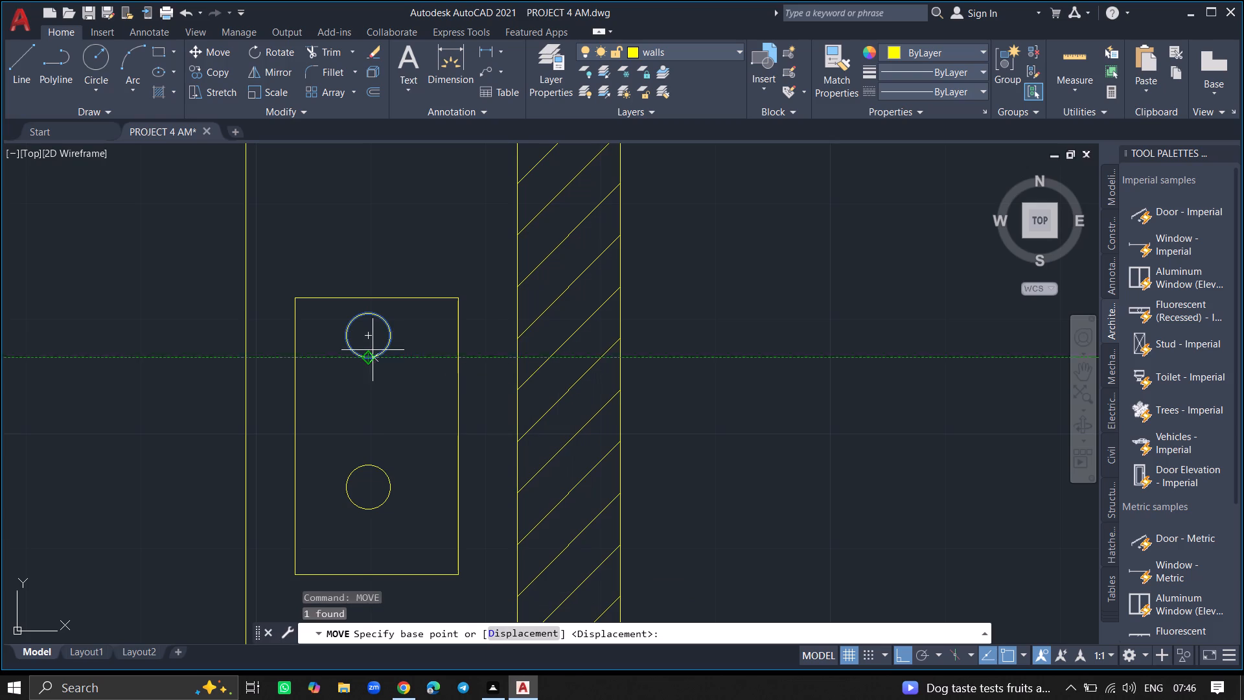
pyautogui.click(370, 336)
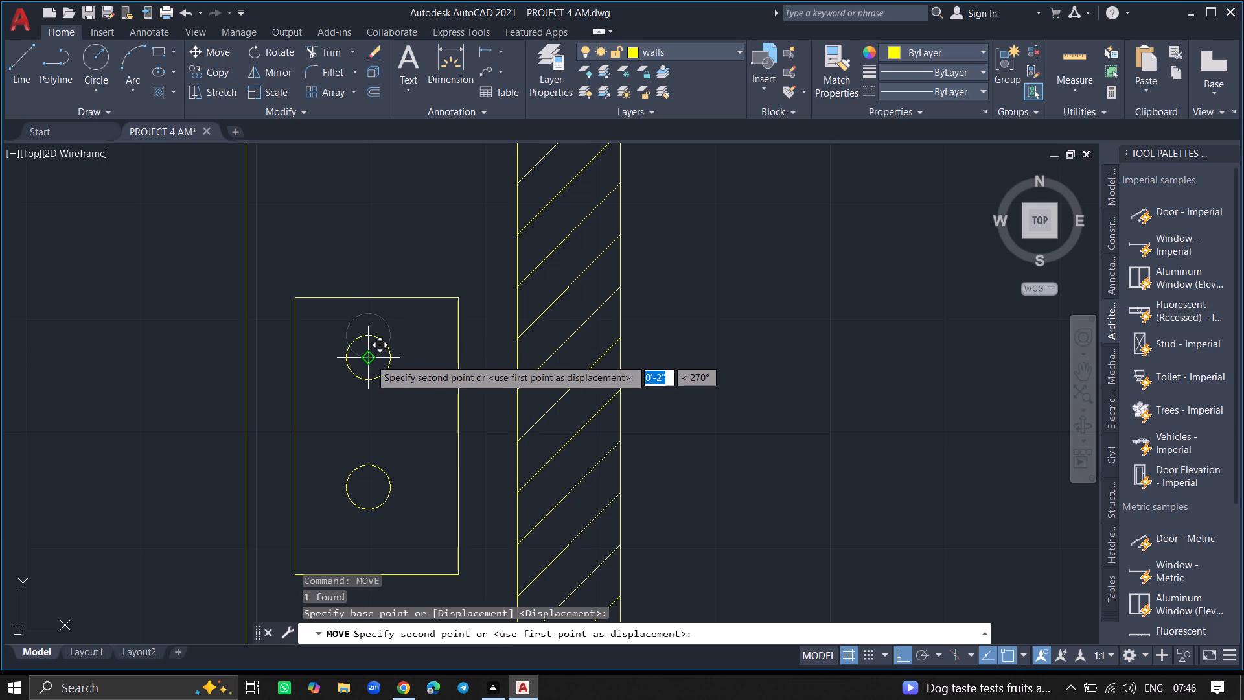
pyautogui.click(371, 366)
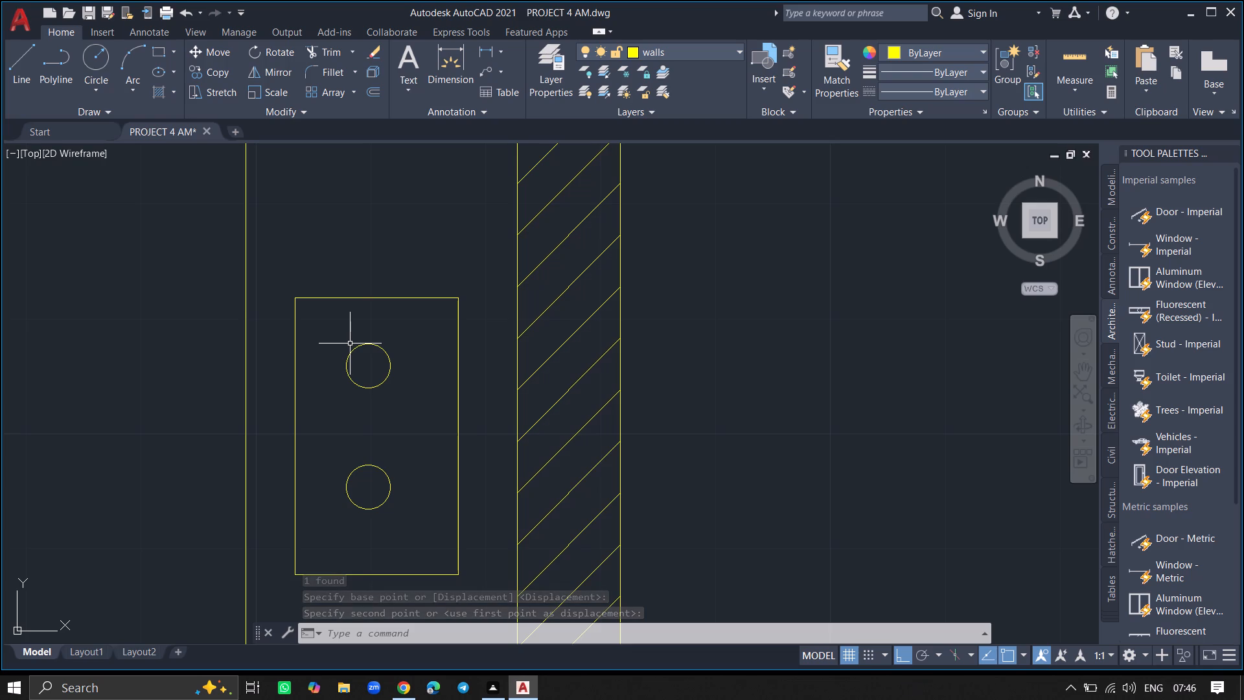
# Draw vertical and horizontal diameter lines across the upper burner circle to form a cross.
pyautogui.press('l')
pyautogui.press('Return')
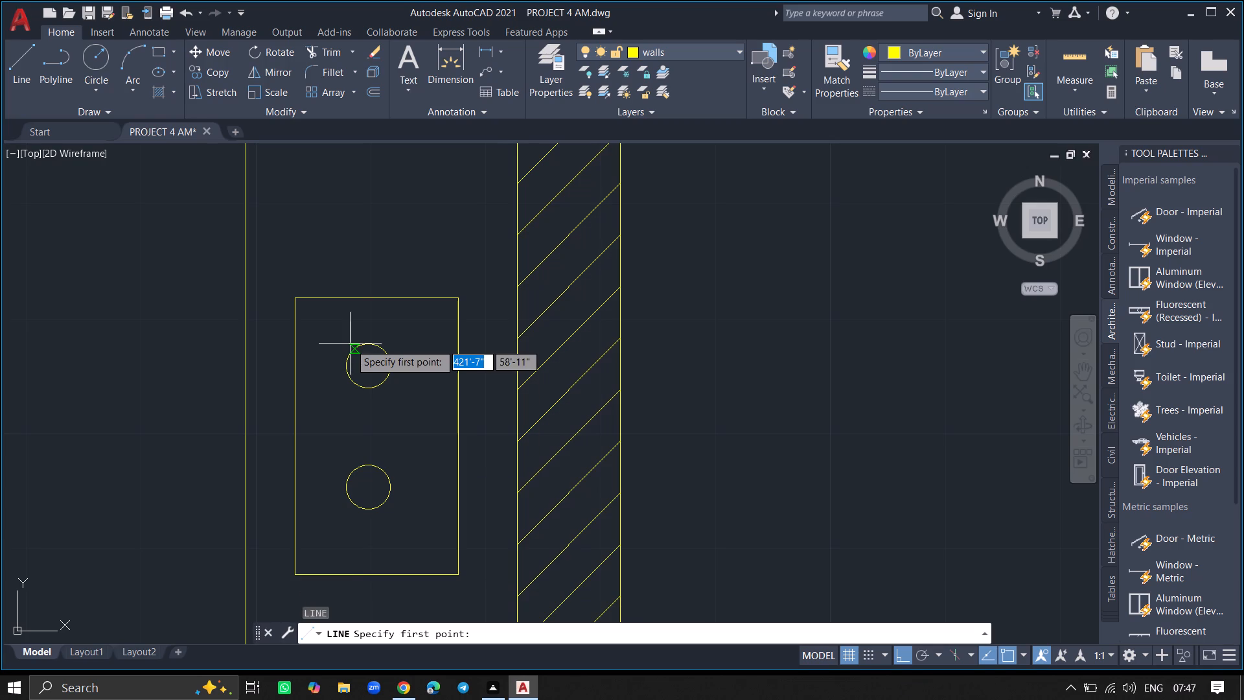
pyautogui.moveTo(367, 342); pyautogui.dragTo(366, 383)
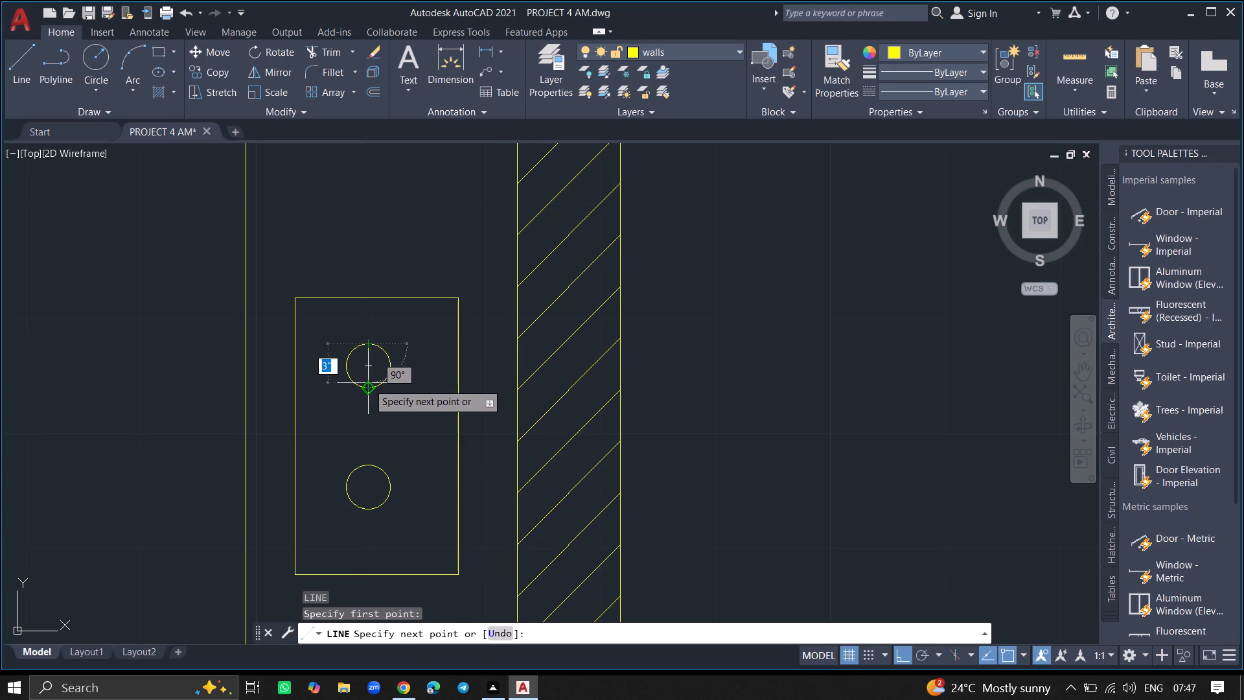
pyautogui.click(368, 383)
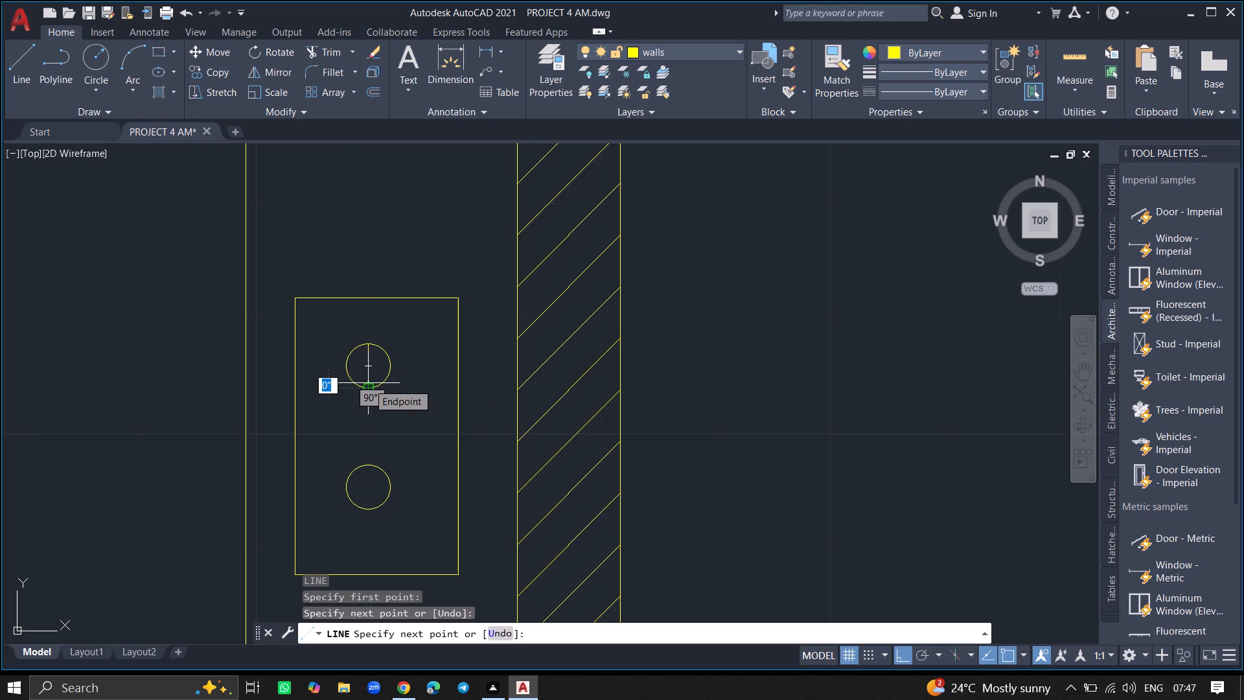
pyautogui.press('Return')
pyautogui.keyDown('ctrl'); pyautogui.scroll(3, 358, 370); pyautogui.keyUp('ctrl')
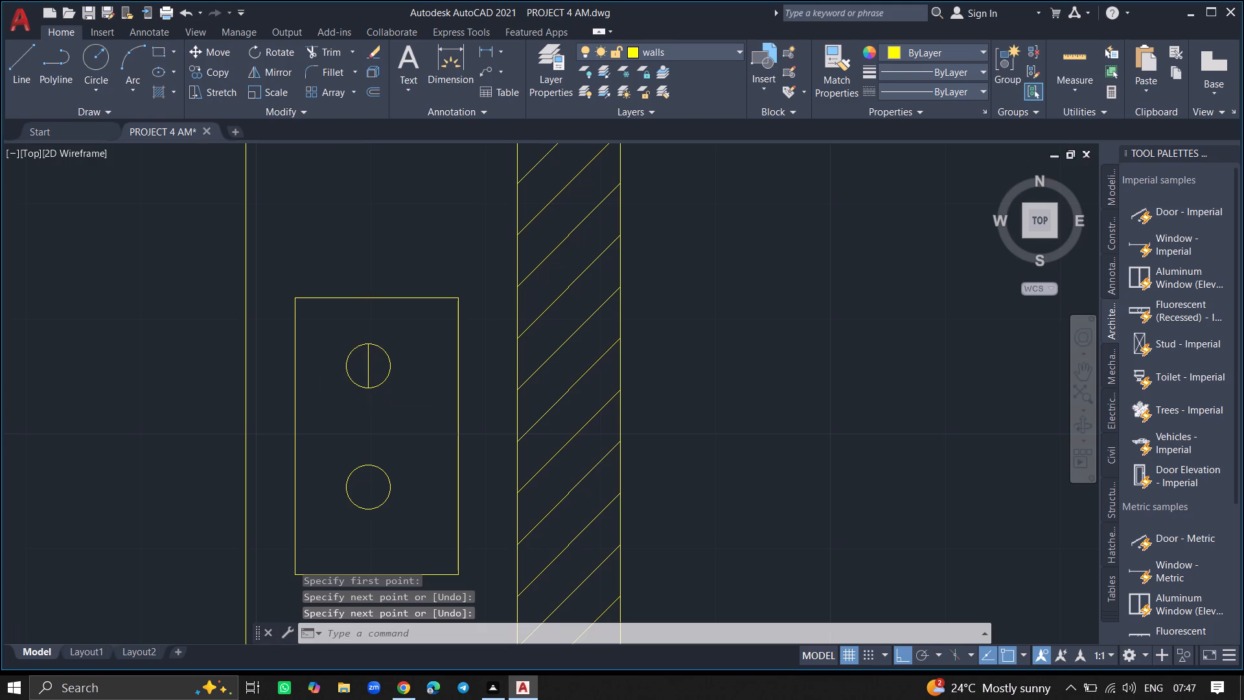
pyautogui.press('l')
pyautogui.press('Return')
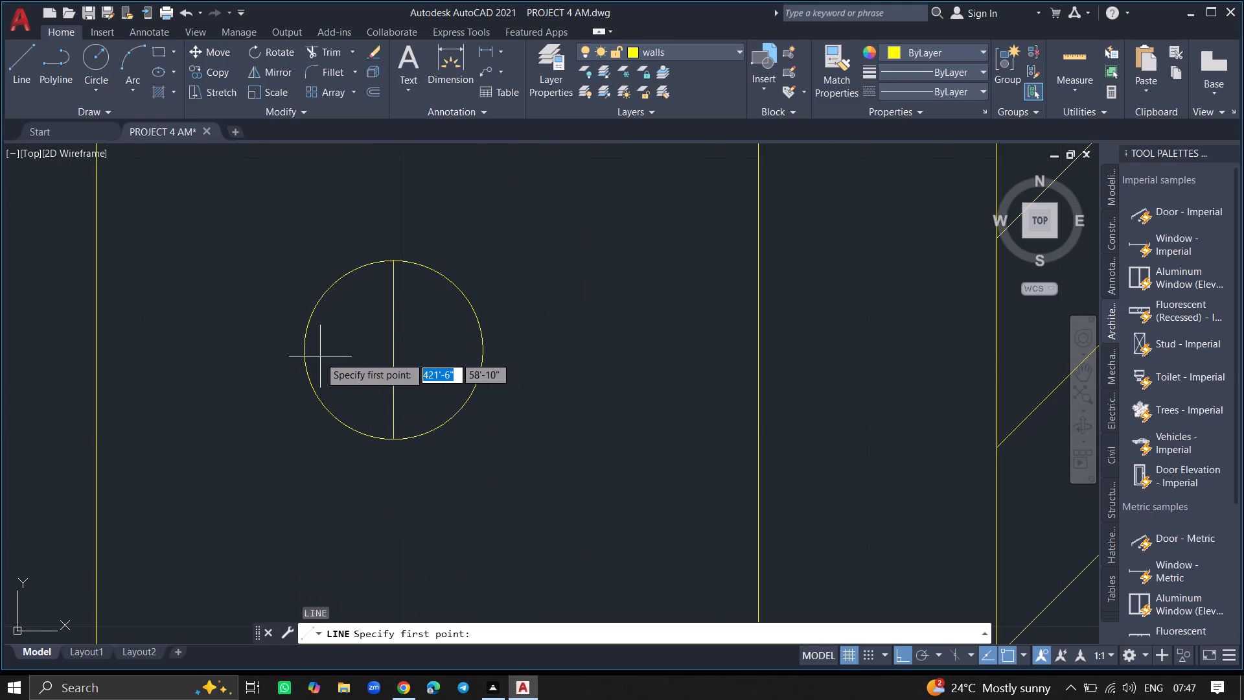
pyautogui.moveTo(306, 351); pyautogui.dragTo(430, 351)
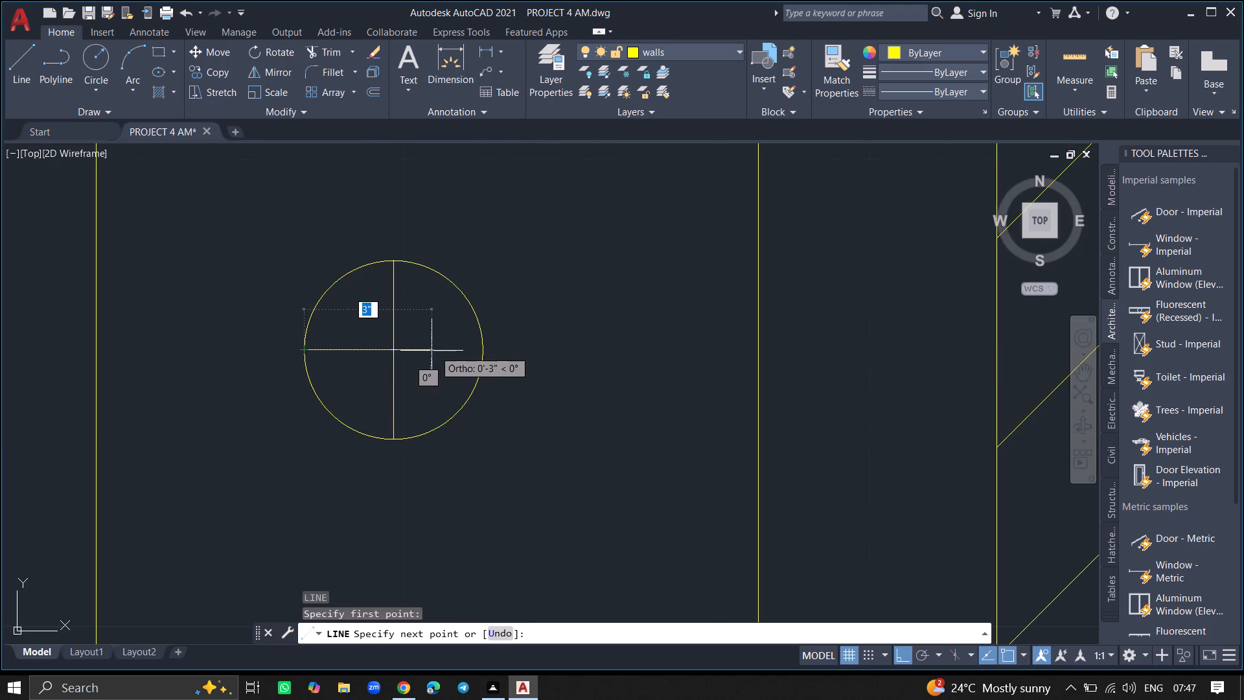
pyautogui.click(483, 347)
pyautogui.press('Return')
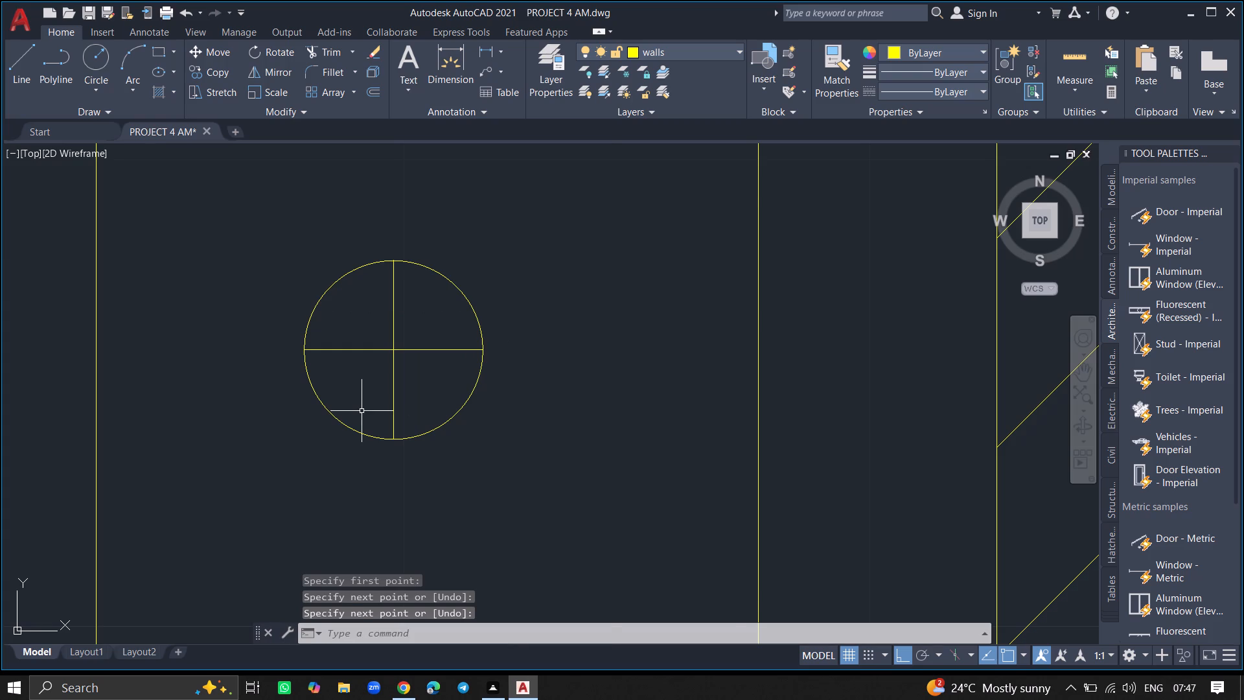
# Draw vertical and horizontal diameter lines across the lower burner circle to form a matching cross.
pyautogui.keyDown('ctrl'); pyautogui.scroll(-3, 362, 411); pyautogui.keyUp('ctrl')
pyautogui.keyDown('ctrl'); pyautogui.scroll(1, 350, 551); pyautogui.keyUp('ctrl')
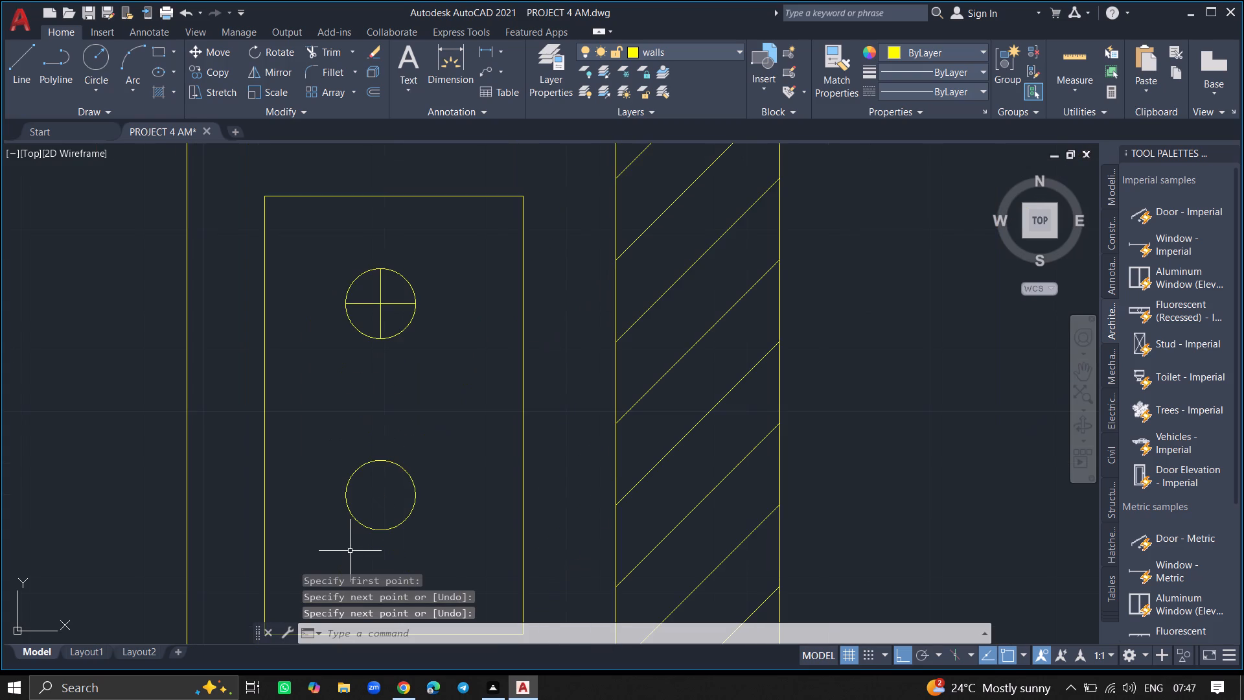
pyautogui.keyDown('ctrl'); pyautogui.scroll(1, 350, 551); pyautogui.keyUp('ctrl')
pyautogui.press('l')
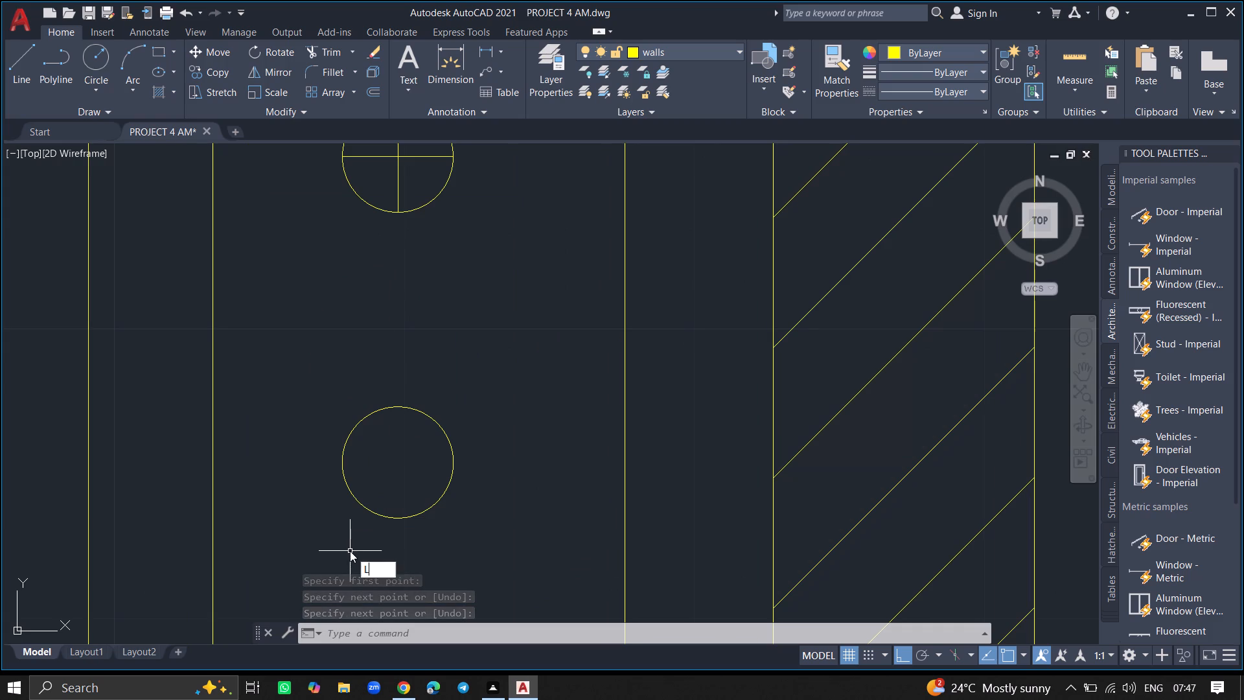
pyautogui.press('Return')
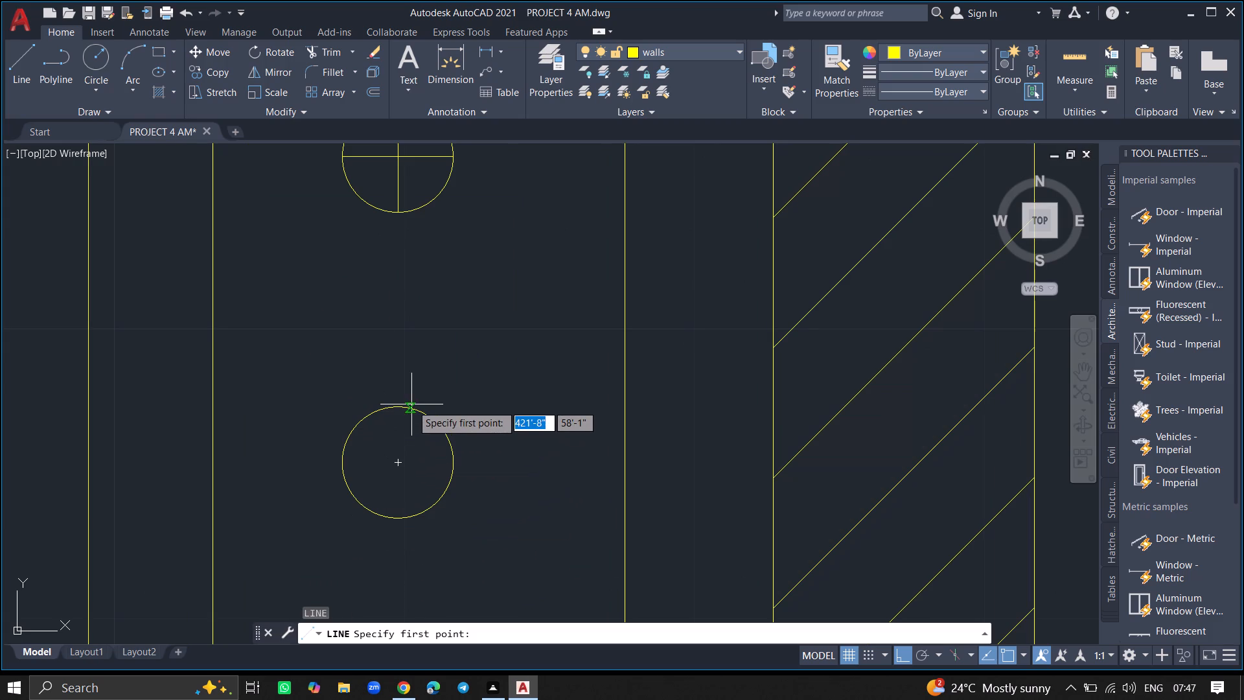
pyautogui.click(399, 406)
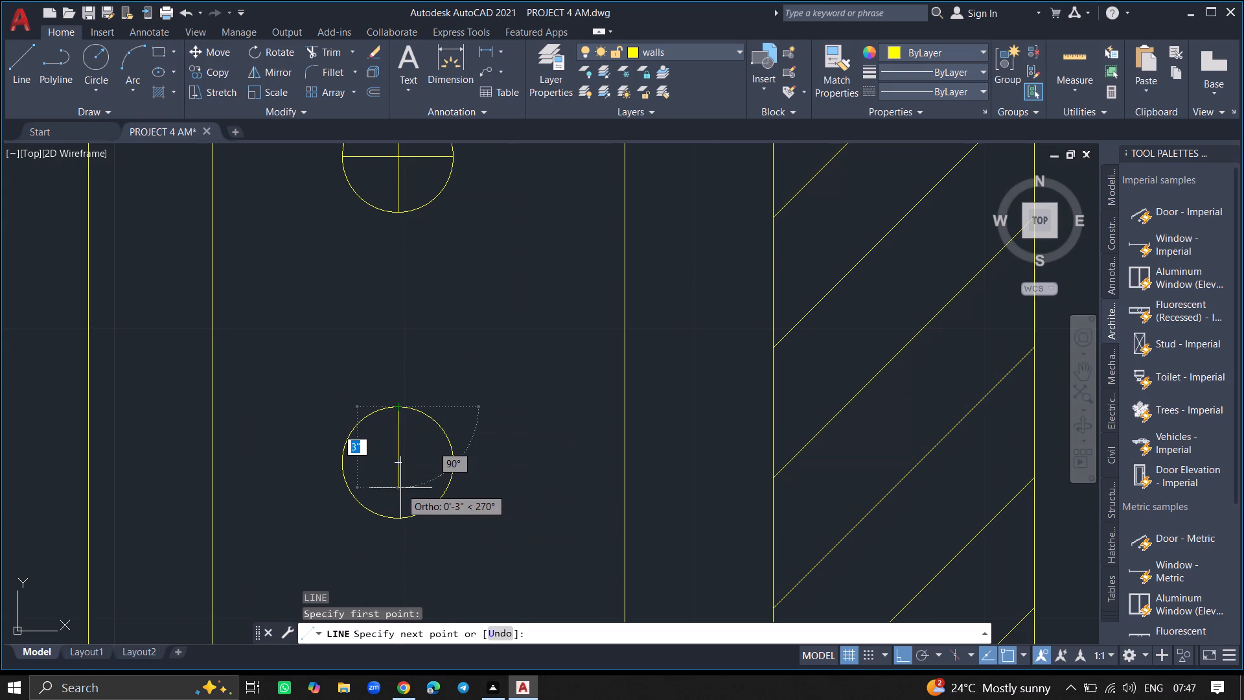
pyautogui.click(398, 522)
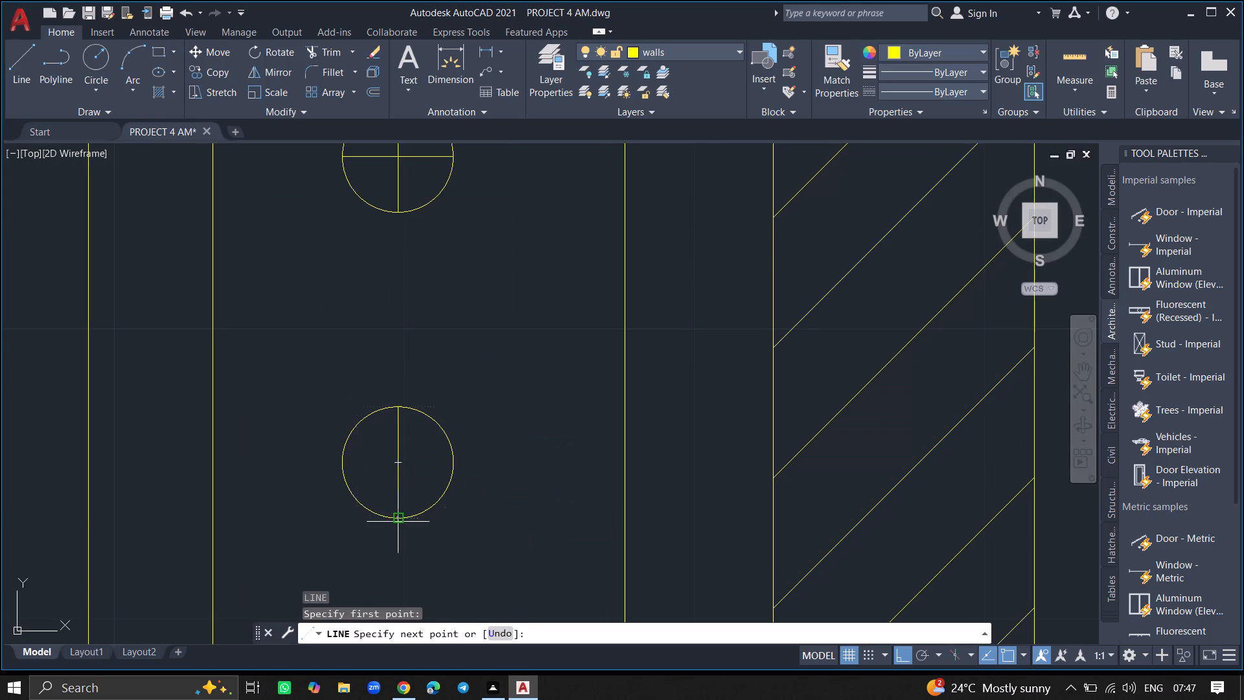
pyautogui.press('Return')
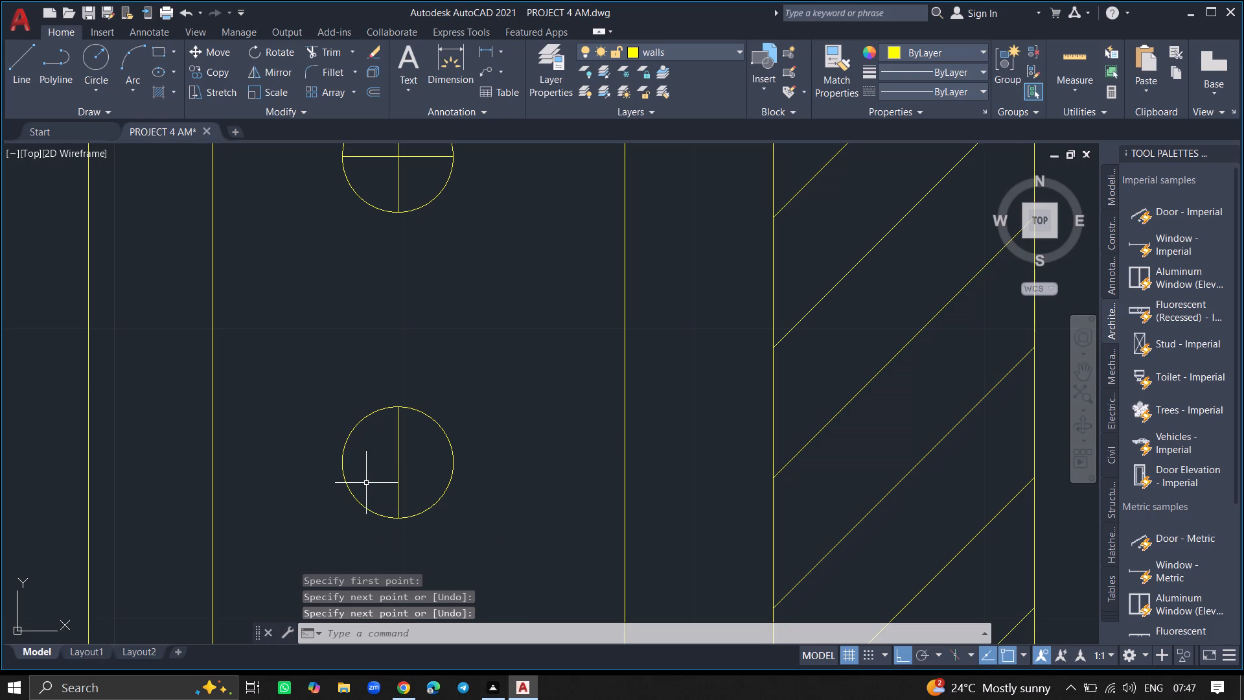
pyautogui.press('l')
pyautogui.press('Return')
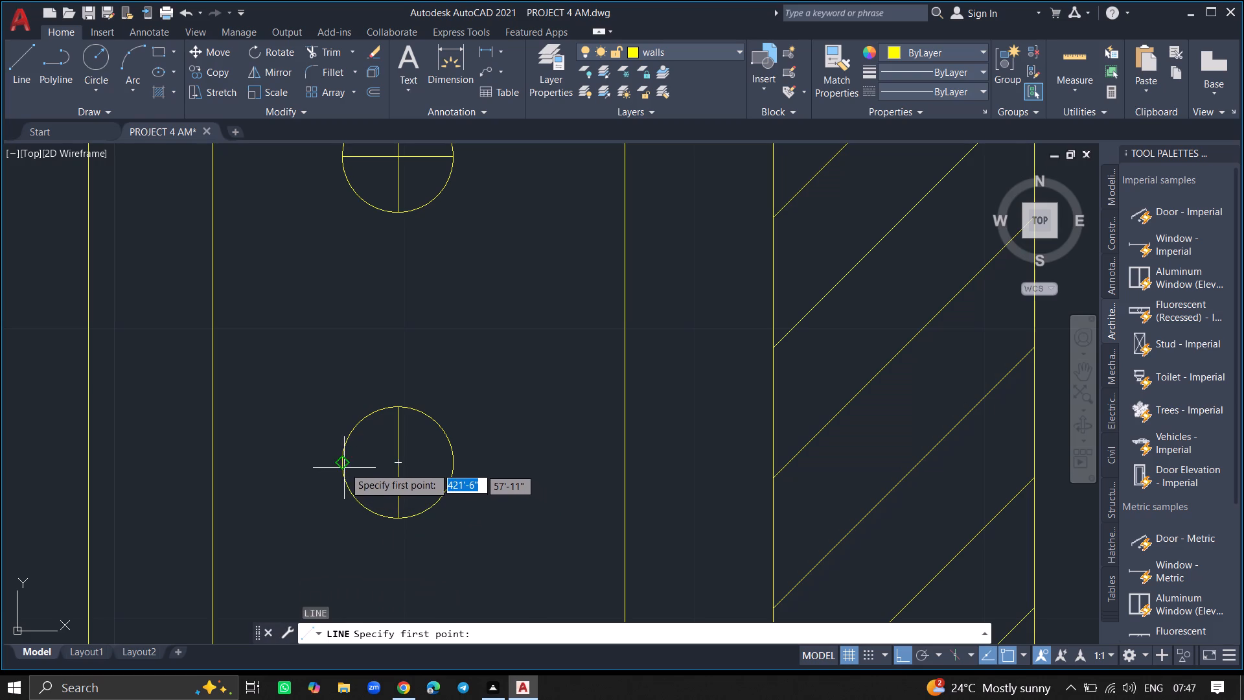
pyautogui.click(343, 463)
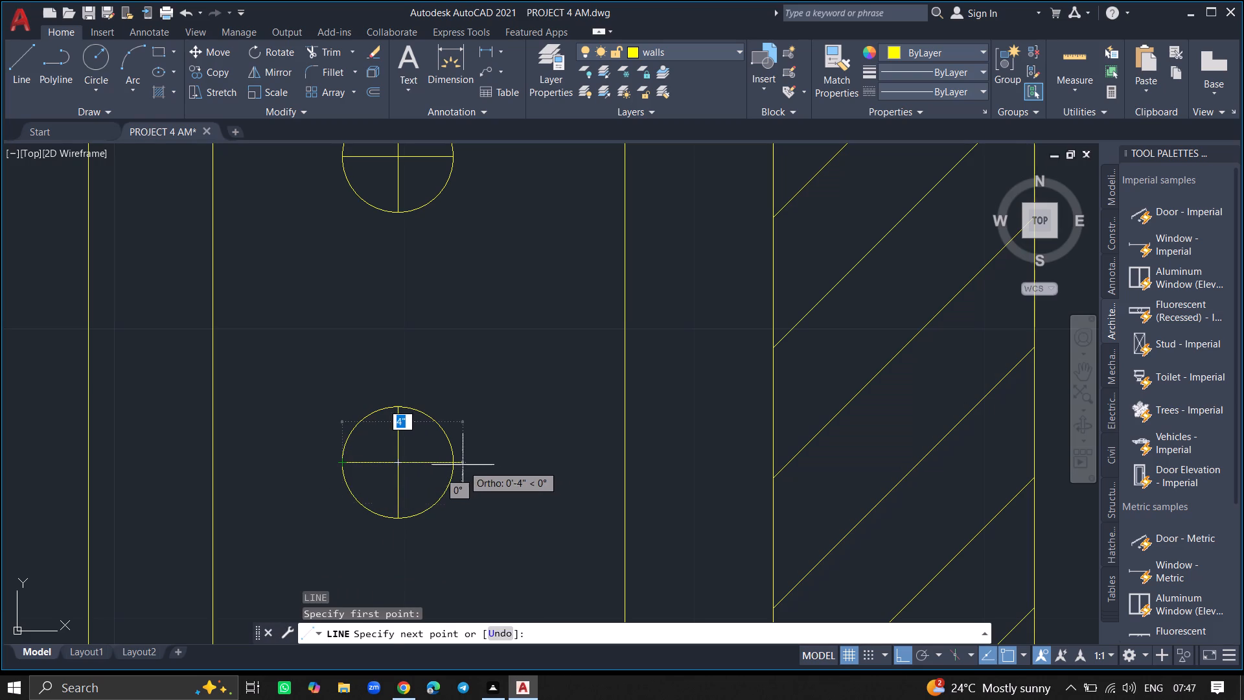
pyautogui.click(452, 465)
pyautogui.press('Return')
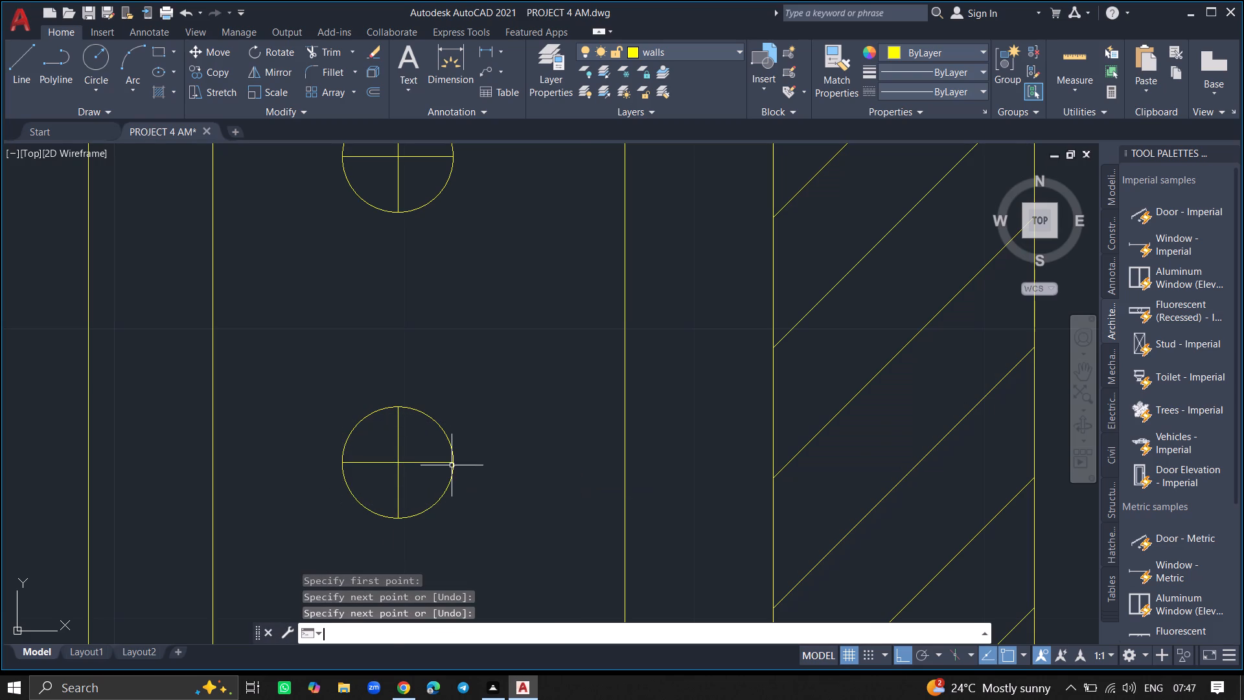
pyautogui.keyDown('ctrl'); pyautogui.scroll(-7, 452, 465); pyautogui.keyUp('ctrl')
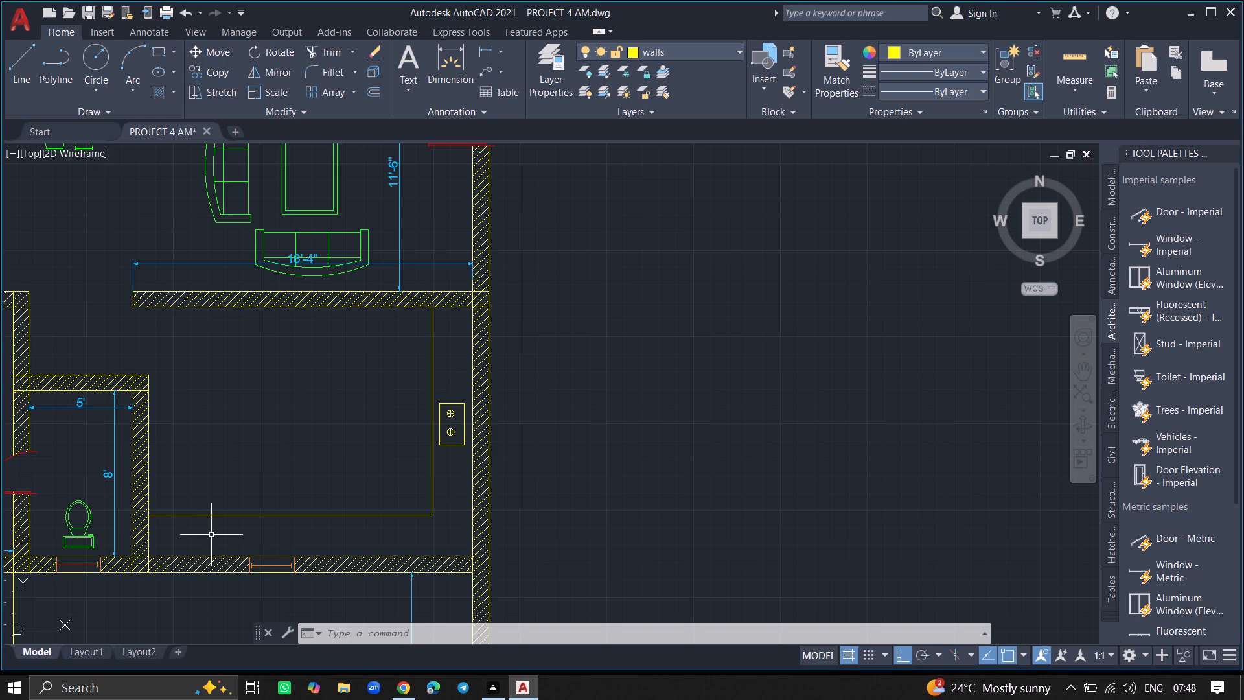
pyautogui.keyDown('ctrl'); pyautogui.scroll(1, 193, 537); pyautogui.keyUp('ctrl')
# Draw a rectangle about 2'-5" by 1'-2" on the lower counter, near its left end, as the sink outline.
pyautogui.write('REC')
pyautogui.press('Return')
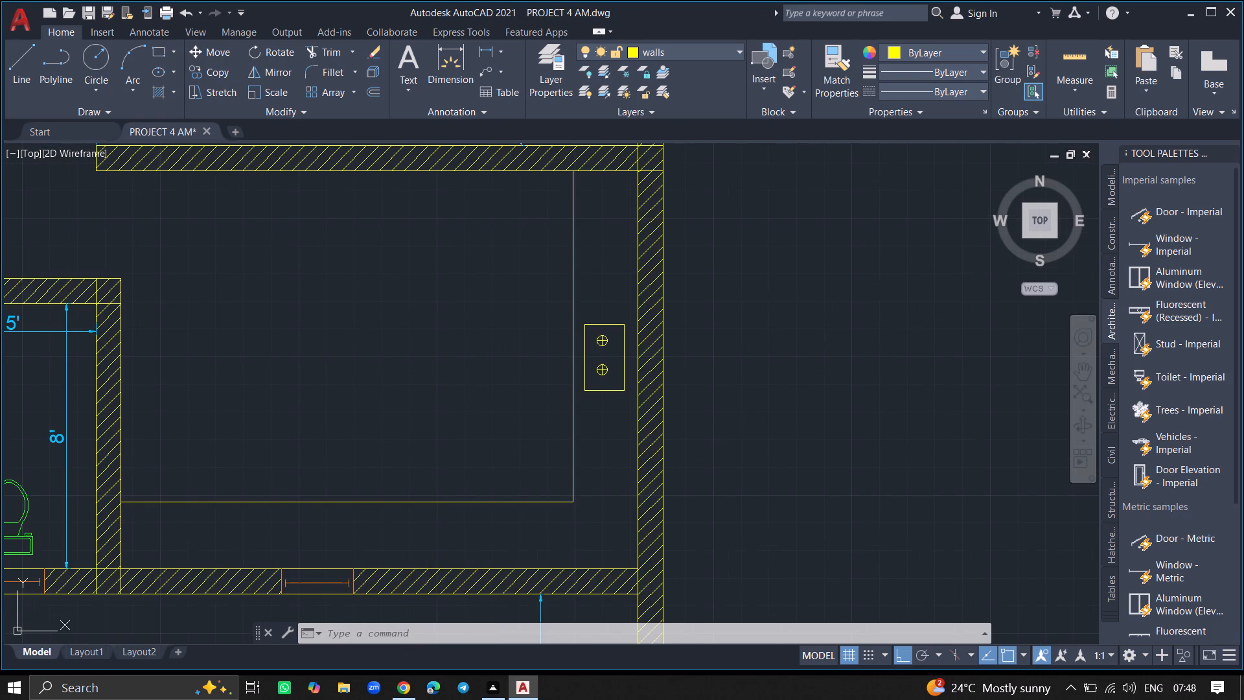
pyautogui.moveTo(163, 518); pyautogui.dragTo(189, 541)
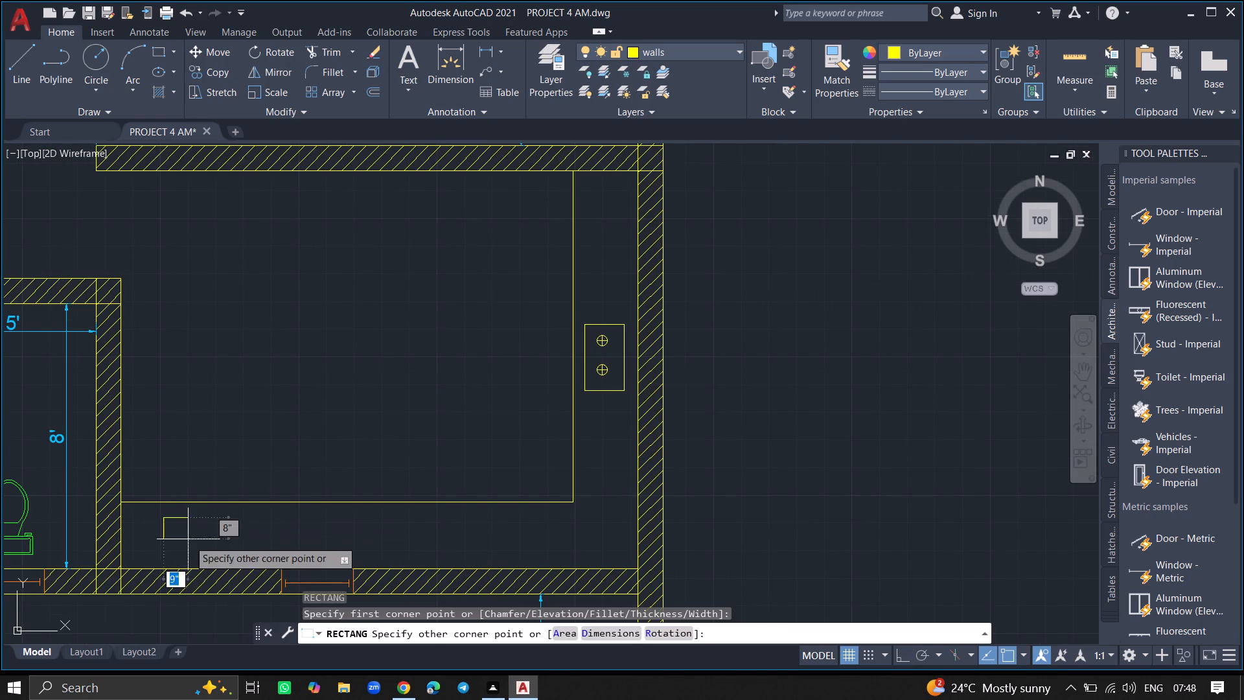
pyautogui.moveTo(189, 541); pyautogui.dragTo(244, 556)
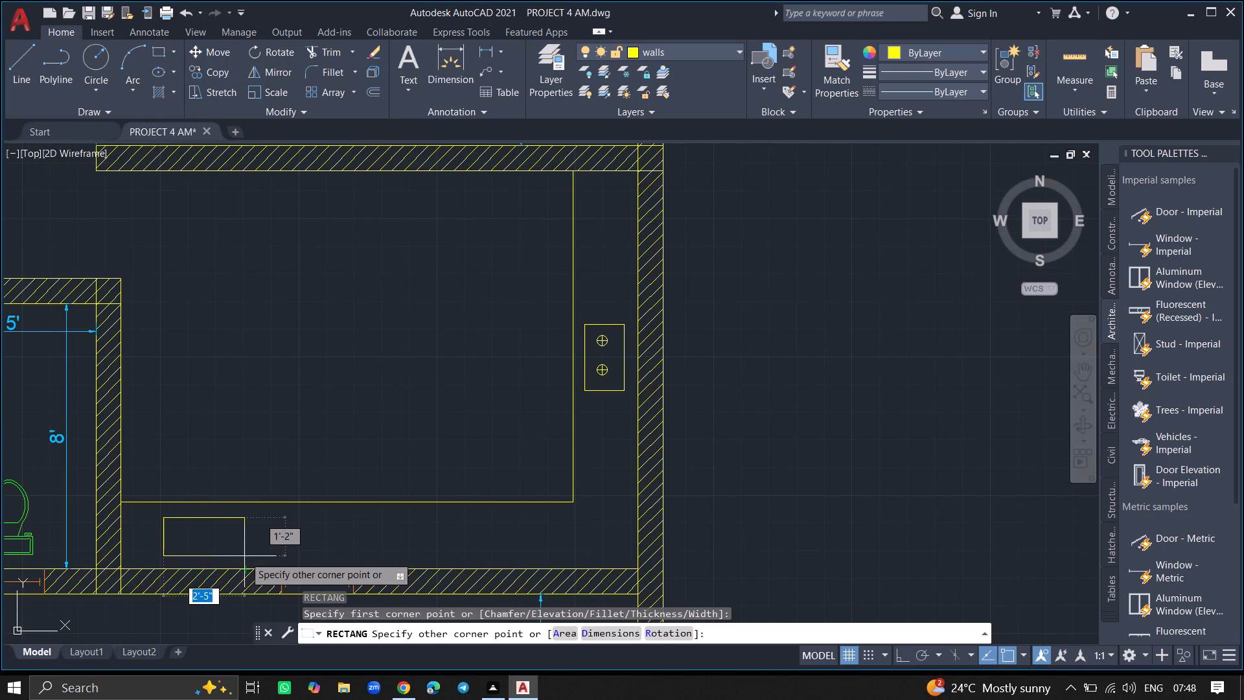
pyautogui.click(244, 556)
# Draw a vertical line between the midpoints of the sink rectangle's upper and lower edges to split it in half.
pyautogui.press('l')
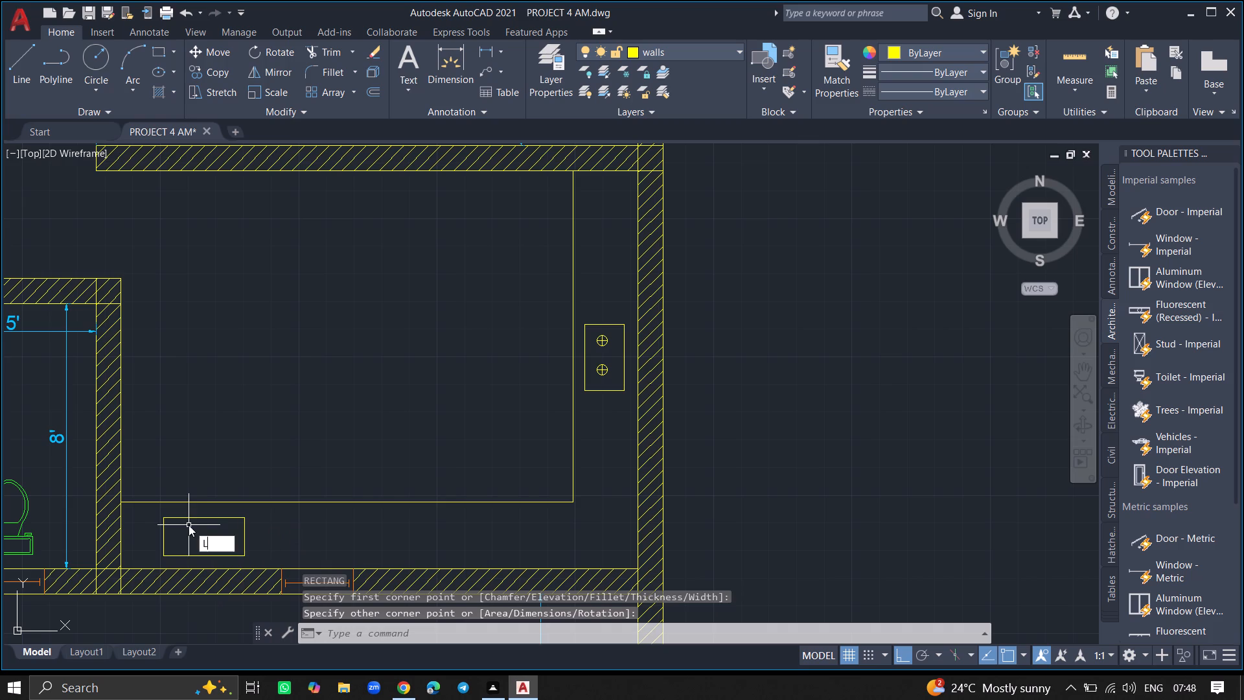
pyautogui.press('Return')
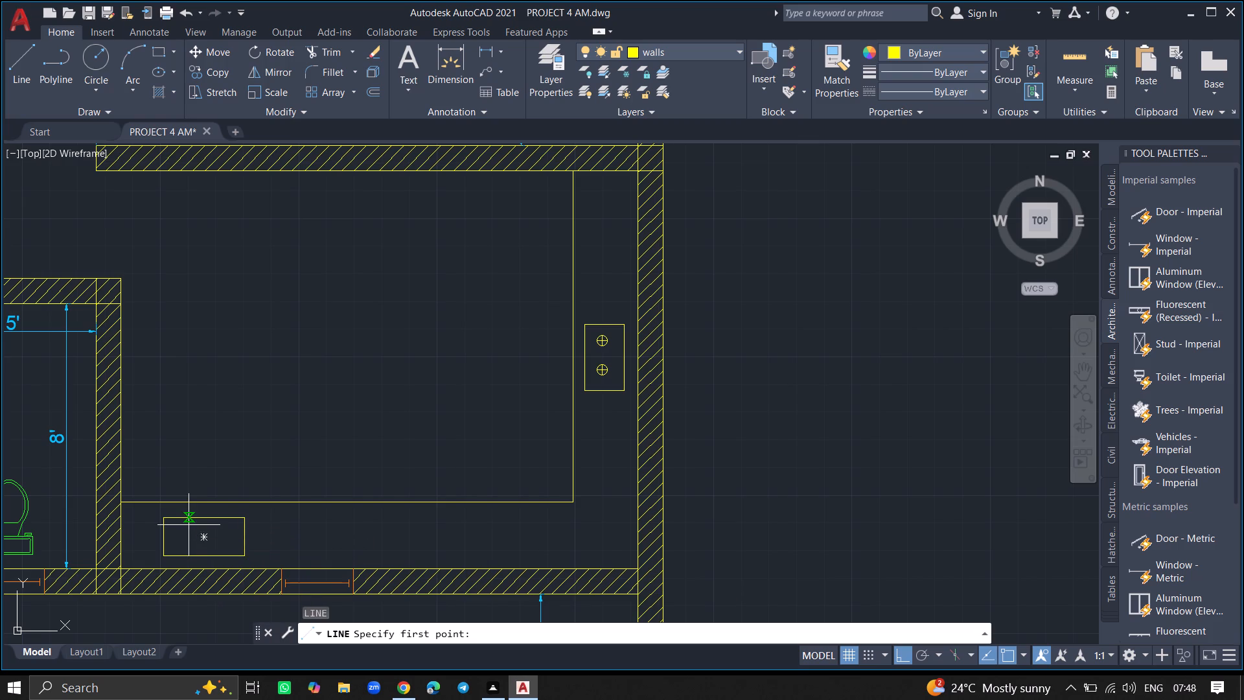
pyautogui.click(203, 517)
pyautogui.click(202, 554)
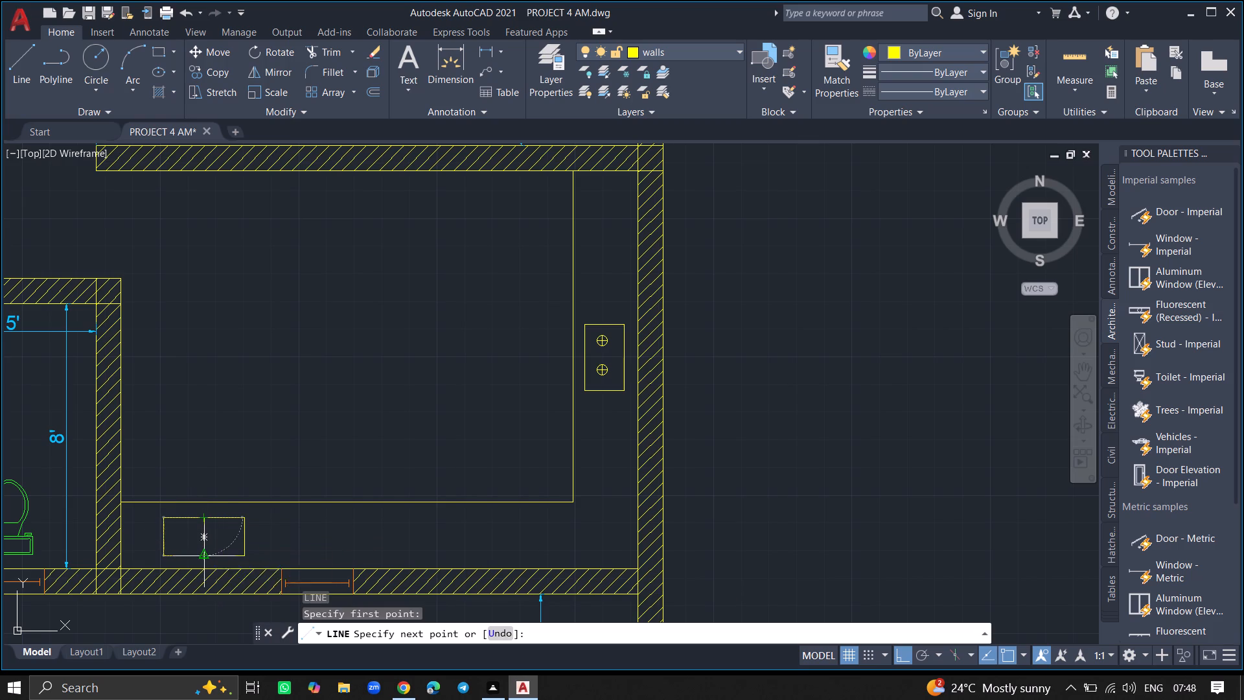
pyautogui.press('Return')
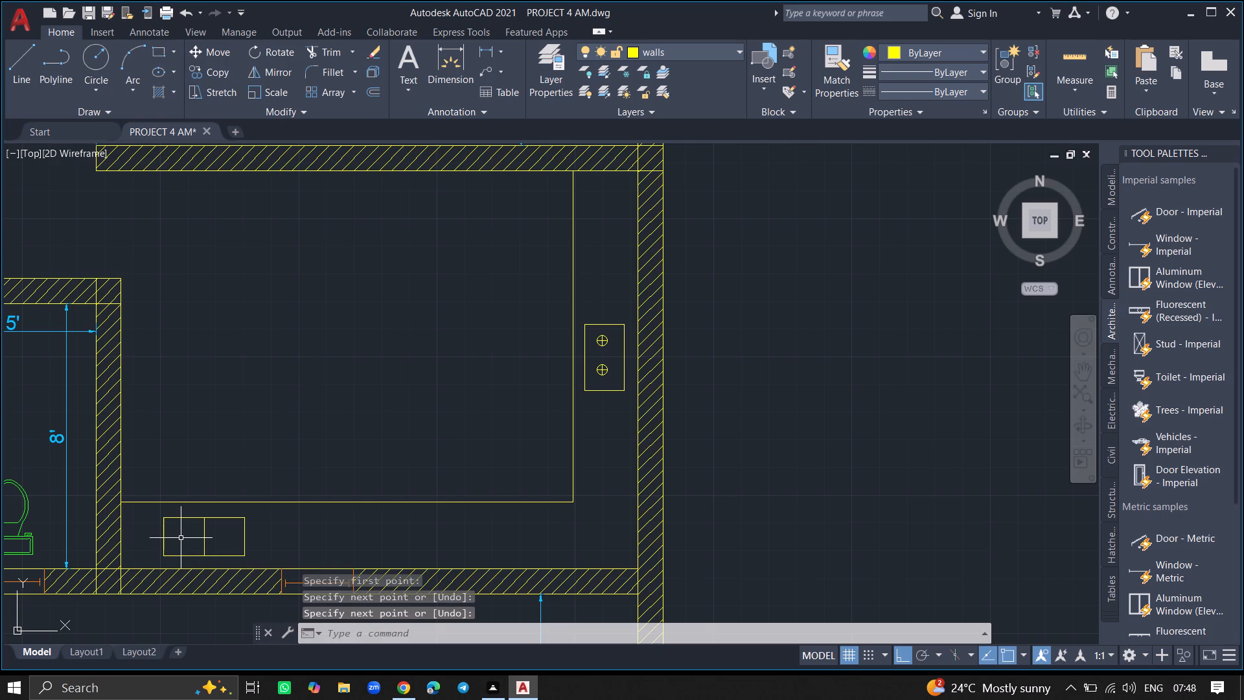
# Draw two concentric circles as a drain in the sink's left half, the outer one about 1" in radius.
pyautogui.keyDown('ctrl'); pyautogui.scroll(3, 180, 537); pyautogui.keyUp('ctrl')
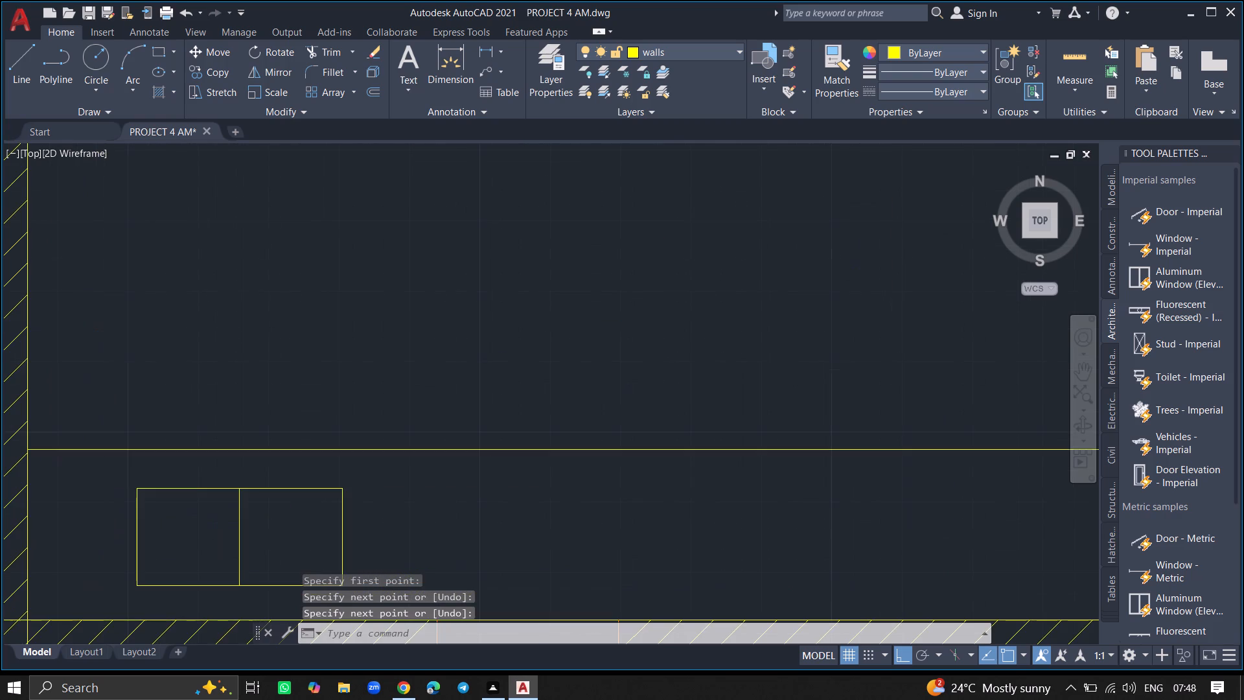
pyautogui.press('c')
pyautogui.press('Return')
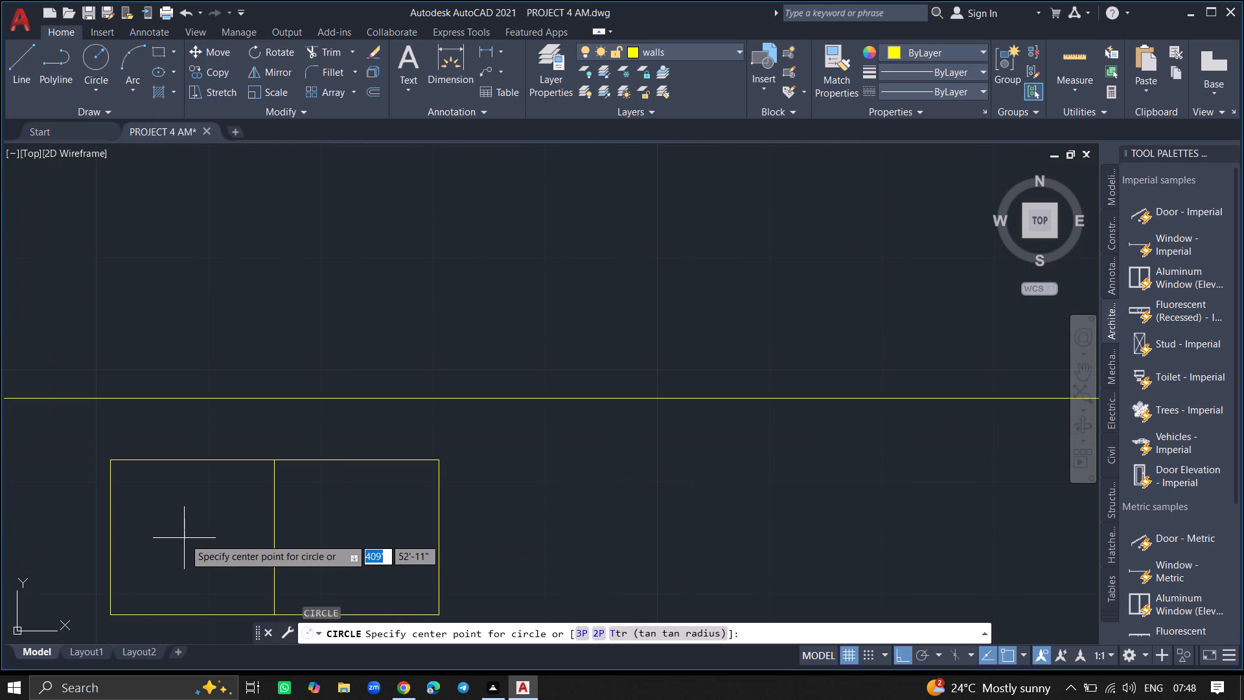
pyautogui.click(186, 535)
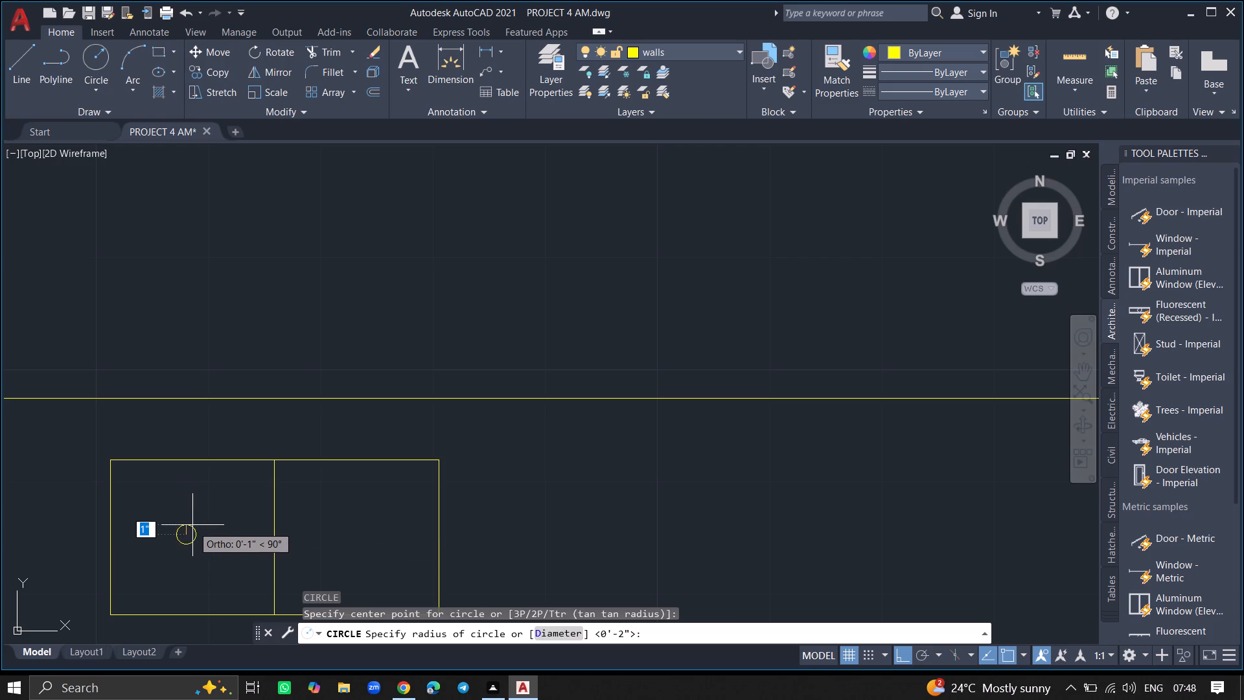
pyautogui.click(192, 522)
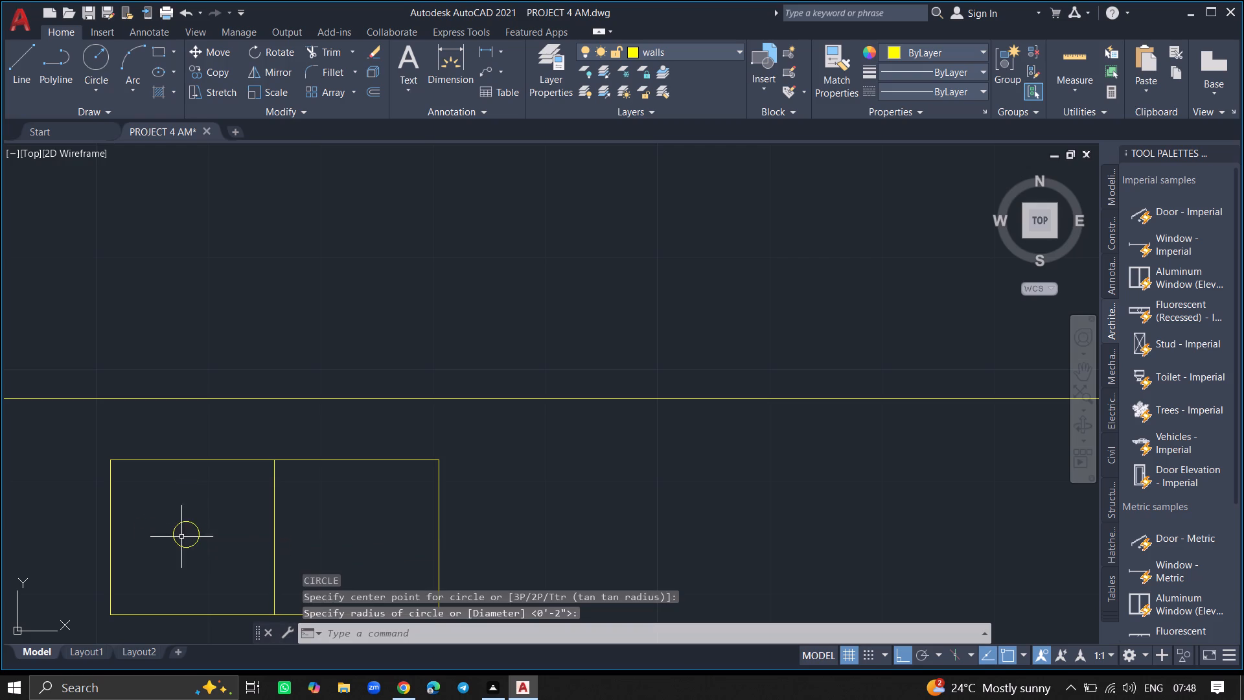
pyautogui.keyDown('ctrl'); pyautogui.scroll(2, 170, 561); pyautogui.keyUp('ctrl')
pyautogui.press('c')
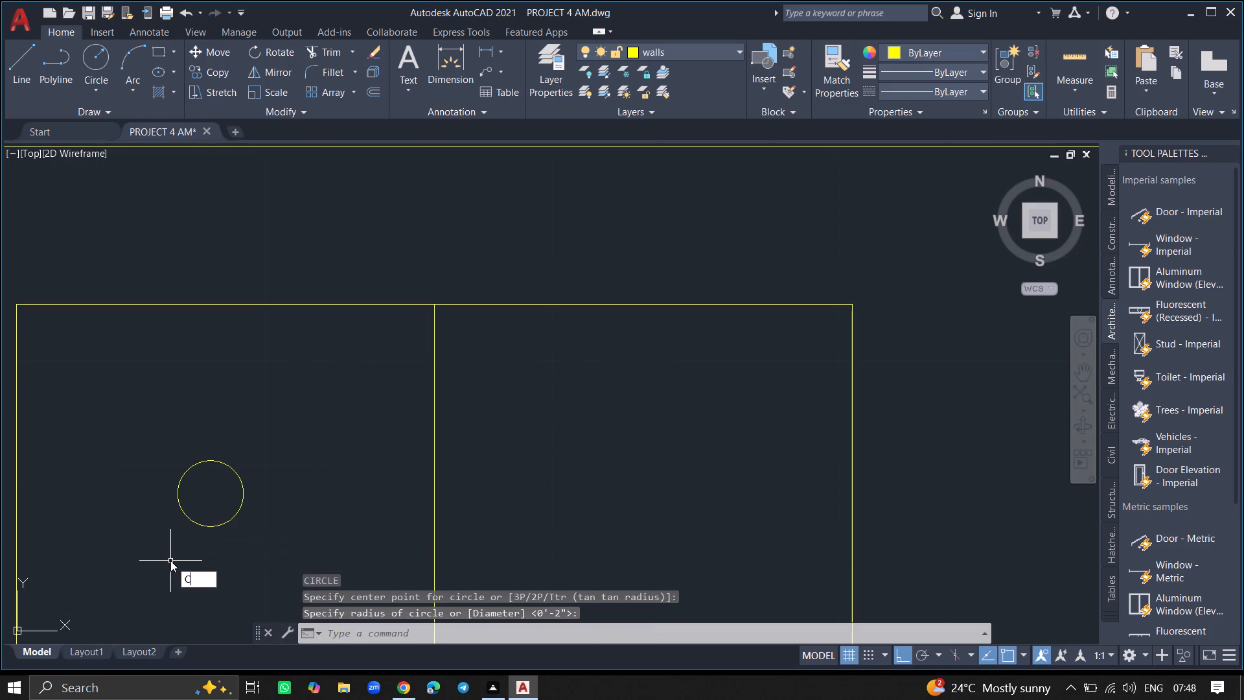
pyautogui.press('Return')
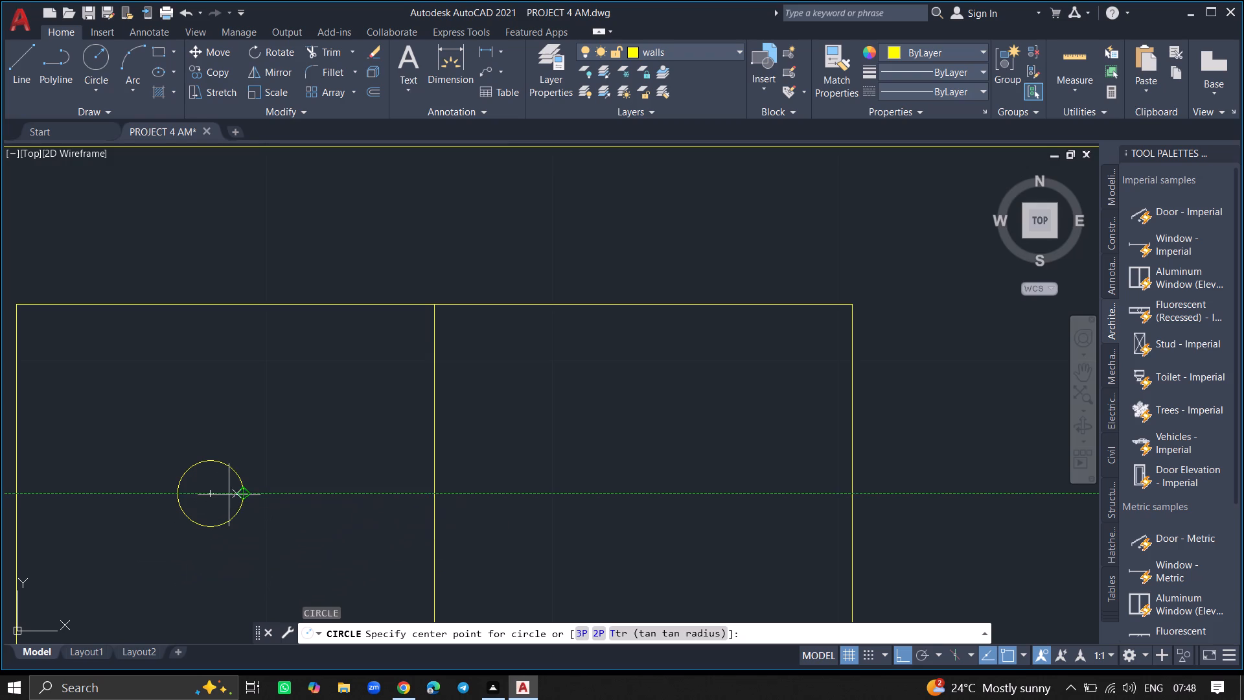
pyautogui.click(213, 493)
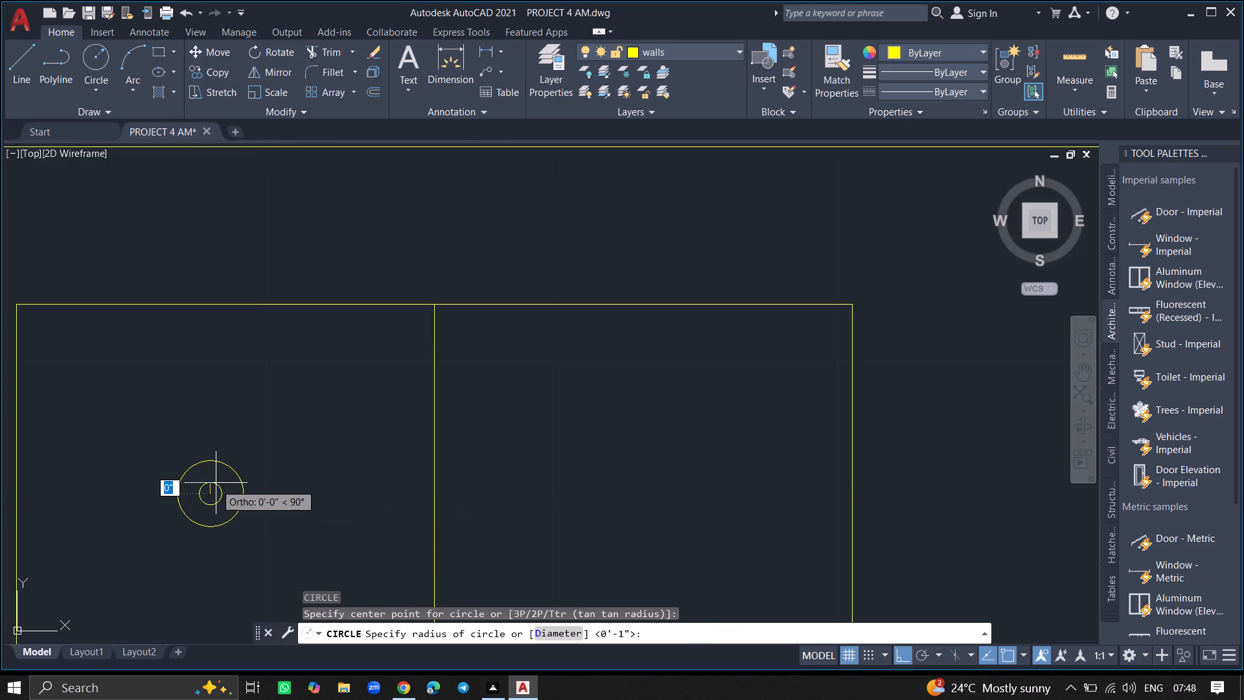
pyautogui.click(217, 479)
pyautogui.keyDown('ctrl'); pyautogui.scroll(-3, 278, 510); pyautogui.keyUp('ctrl')
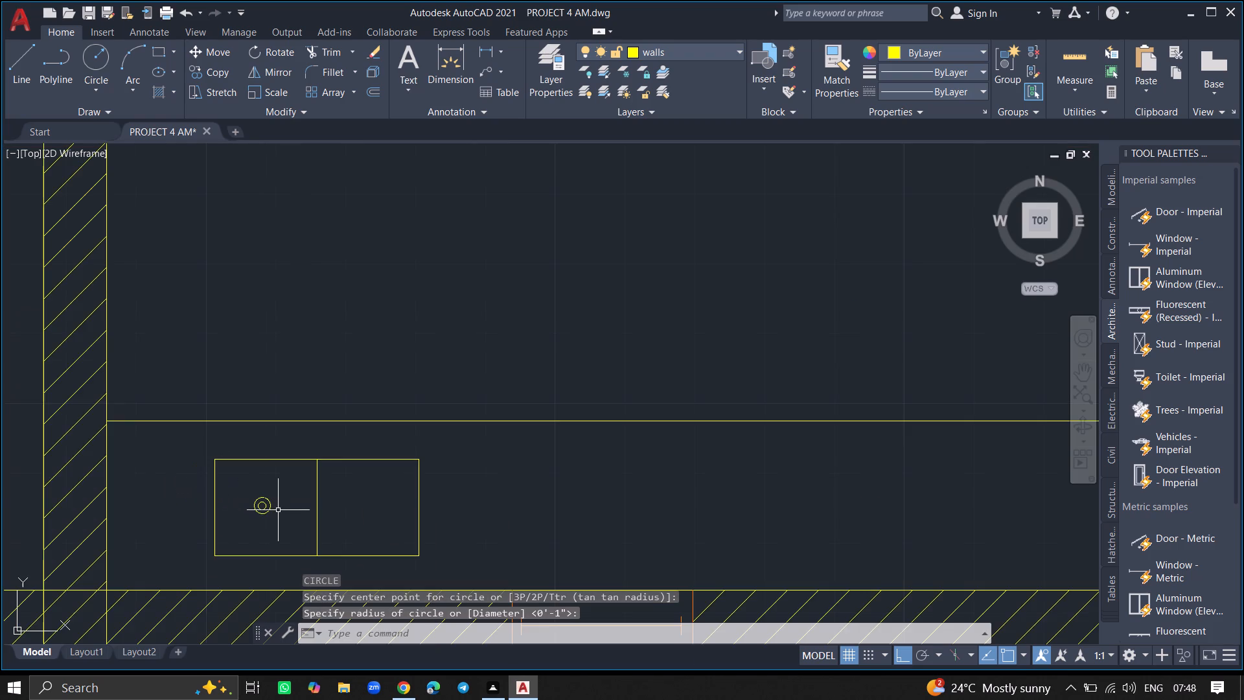
pyautogui.keyDown('ctrl'); pyautogui.scroll(-2, 369, 507); pyautogui.keyUp('ctrl')
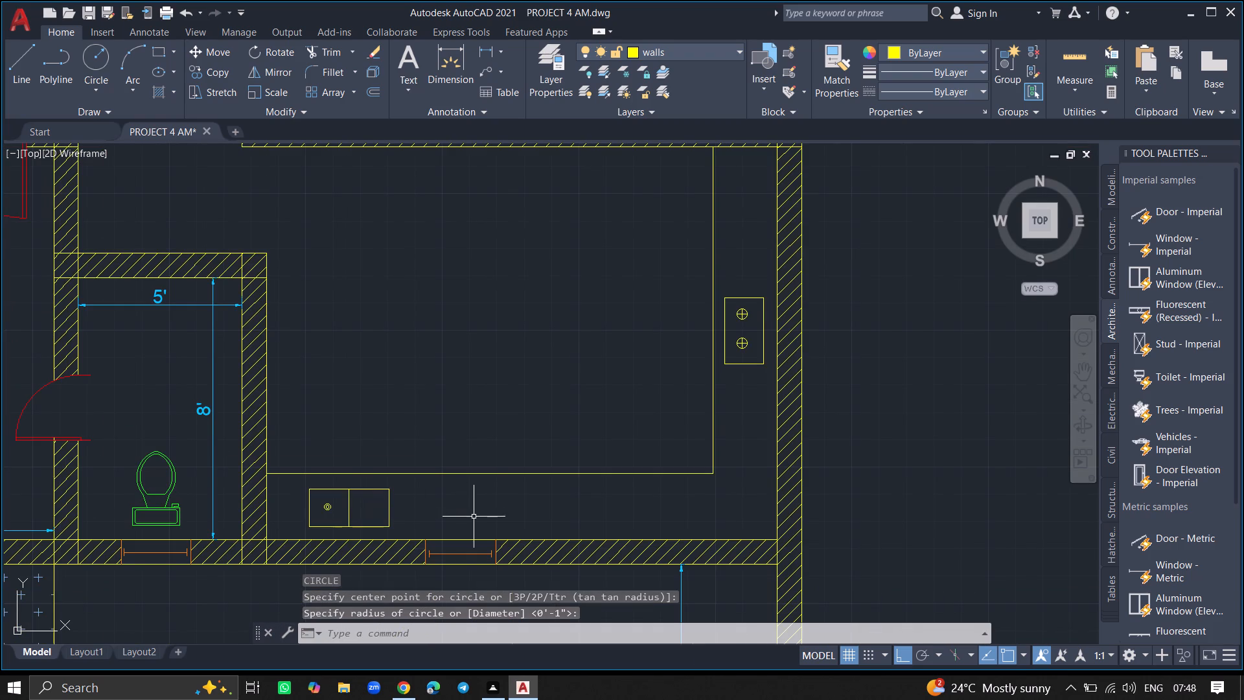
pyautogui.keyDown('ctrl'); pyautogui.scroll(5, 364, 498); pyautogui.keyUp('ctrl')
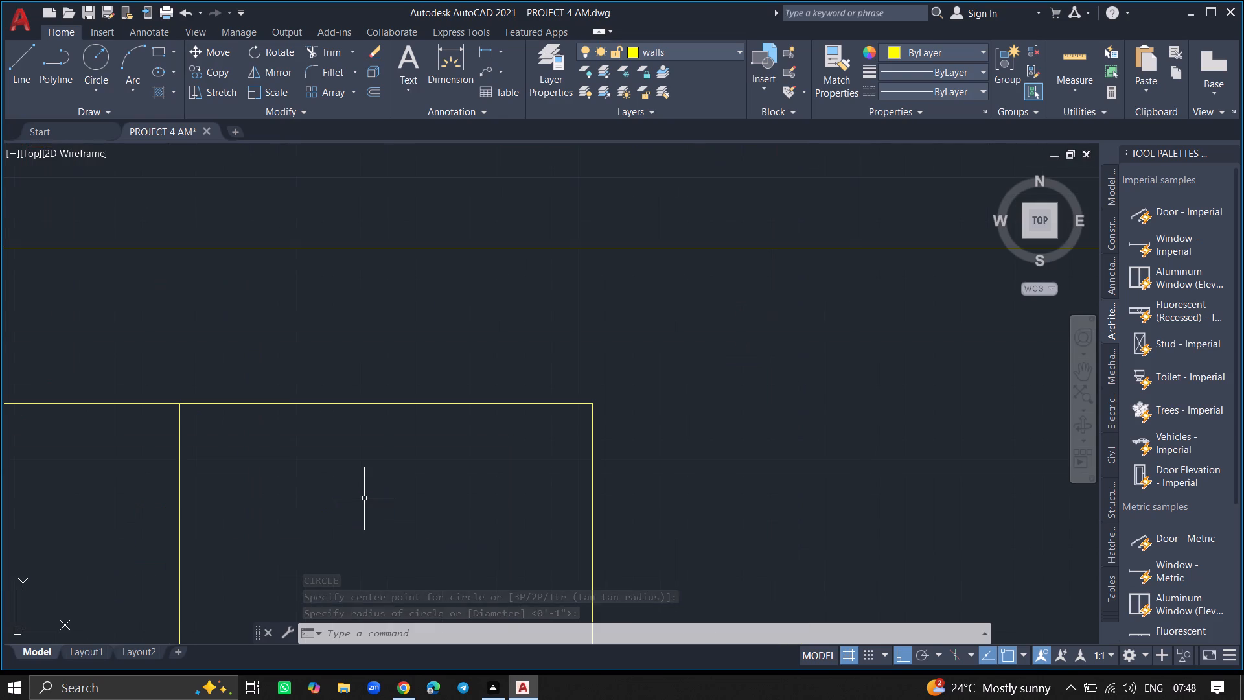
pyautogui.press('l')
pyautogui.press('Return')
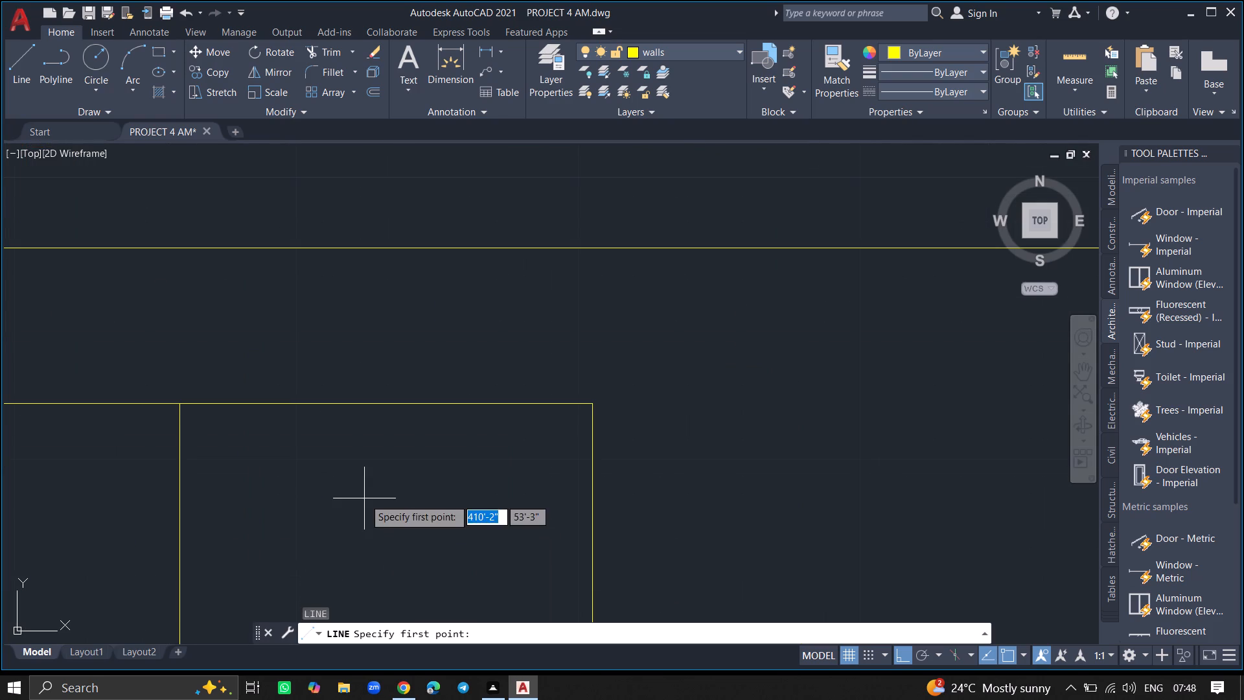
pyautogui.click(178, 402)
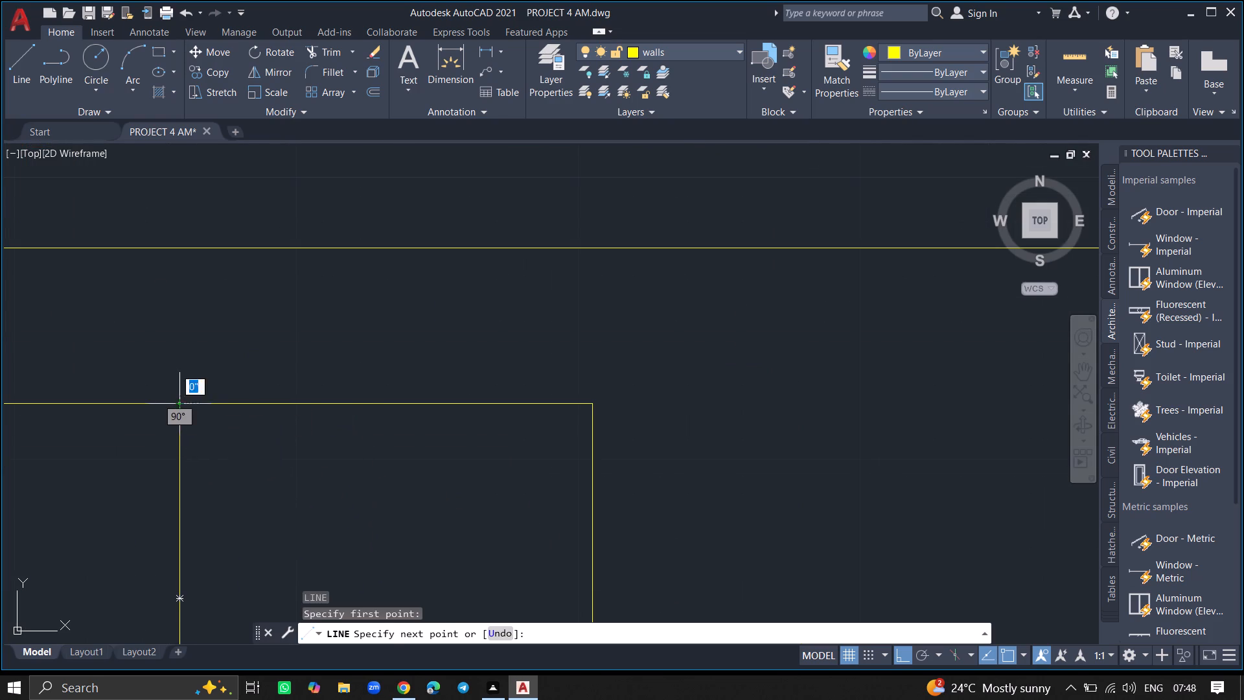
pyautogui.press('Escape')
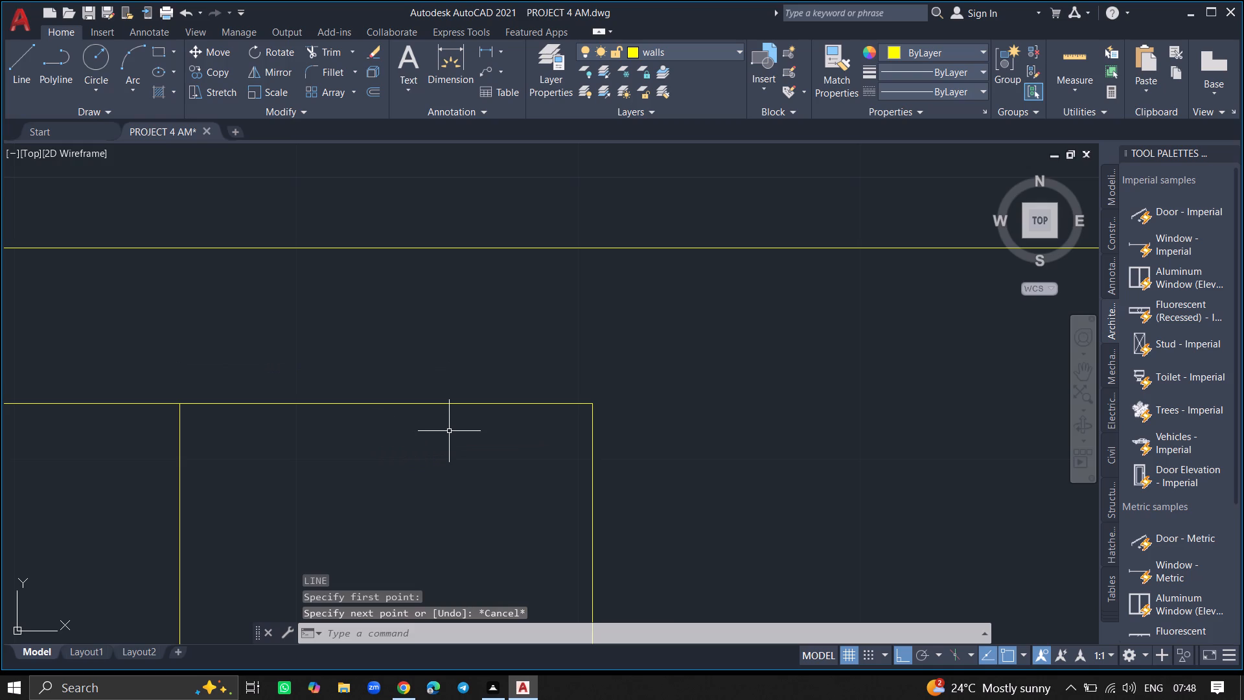
# Set the Offset distance to 2" and try it on the sink rectangle.
pyautogui.write('OFF')
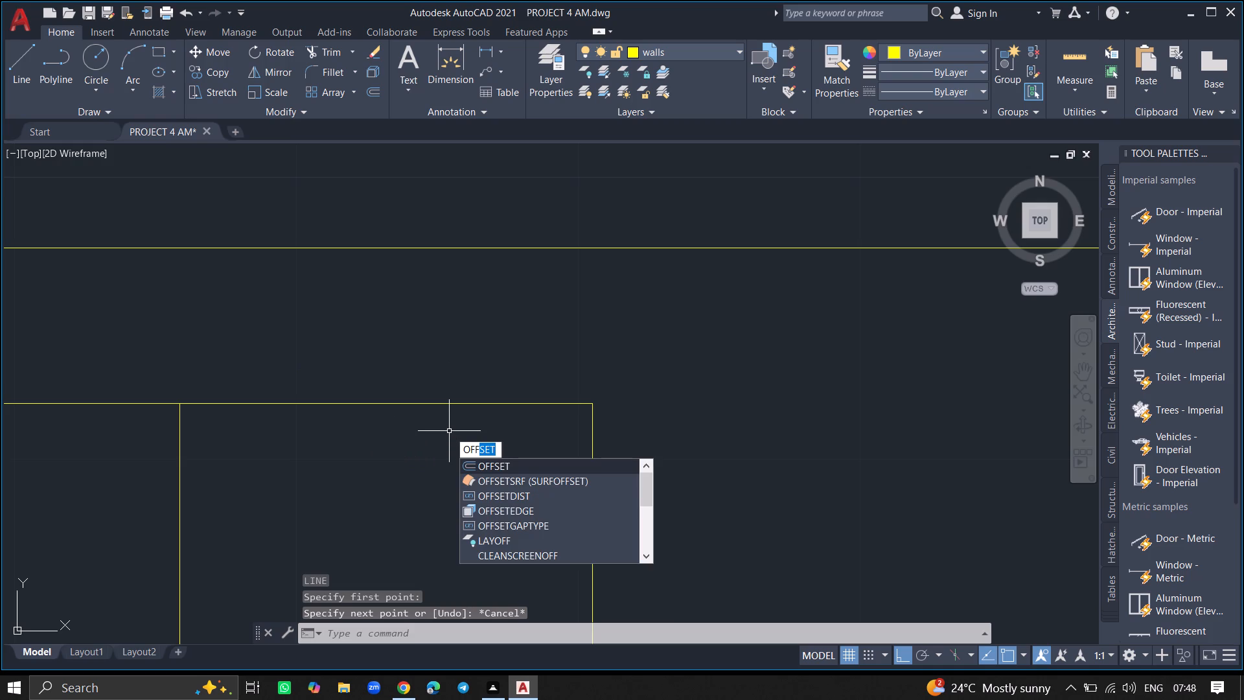
pyautogui.click(480, 461)
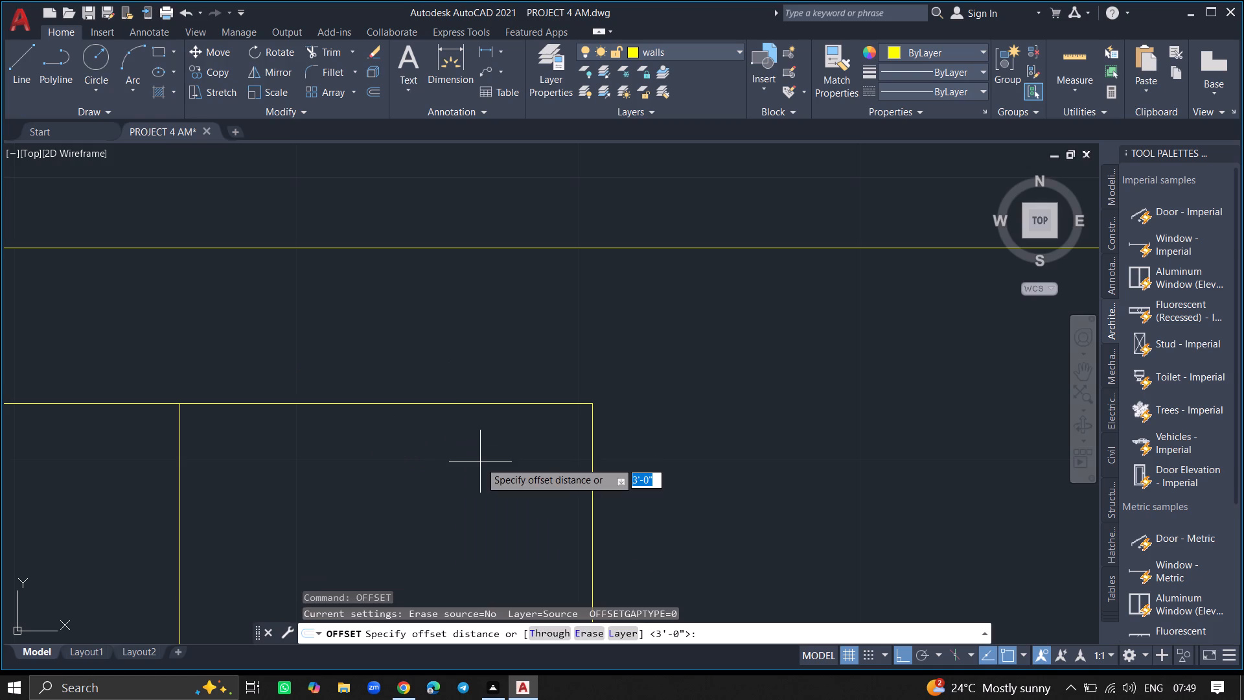
pyautogui.press('2')
pyautogui.hotkey('shift', '"')
pyautogui.press('Return')
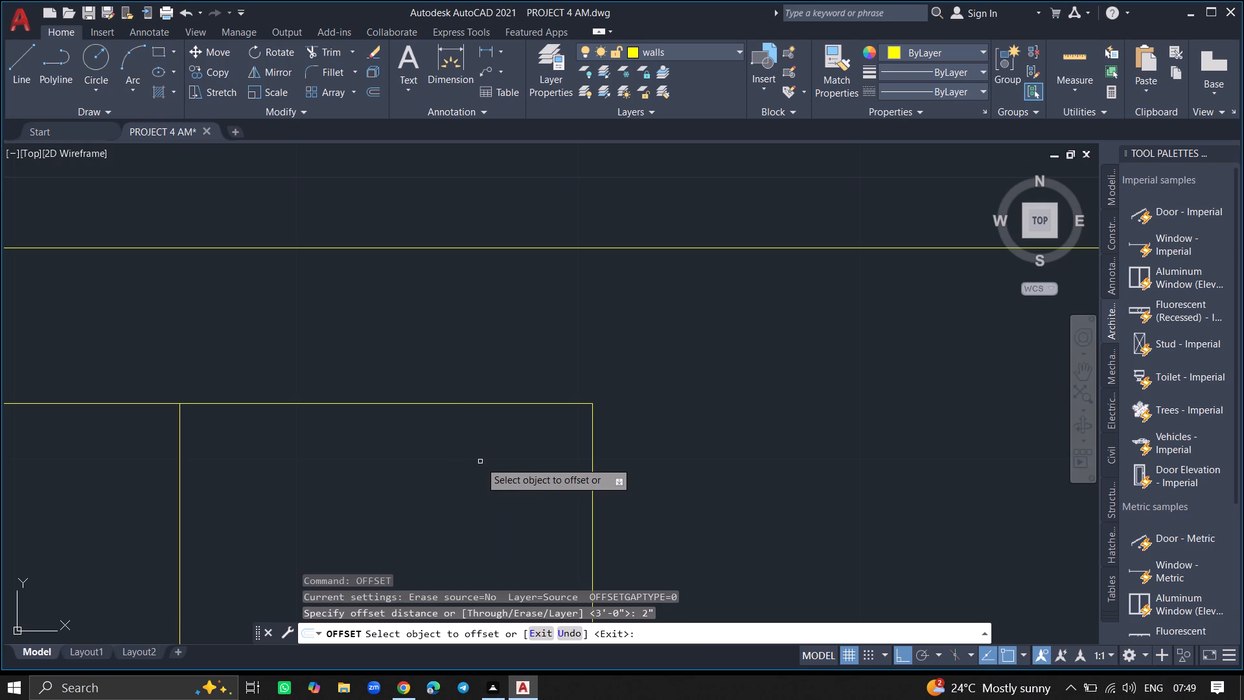
pyautogui.click(479, 403)
pyautogui.press('Escape')
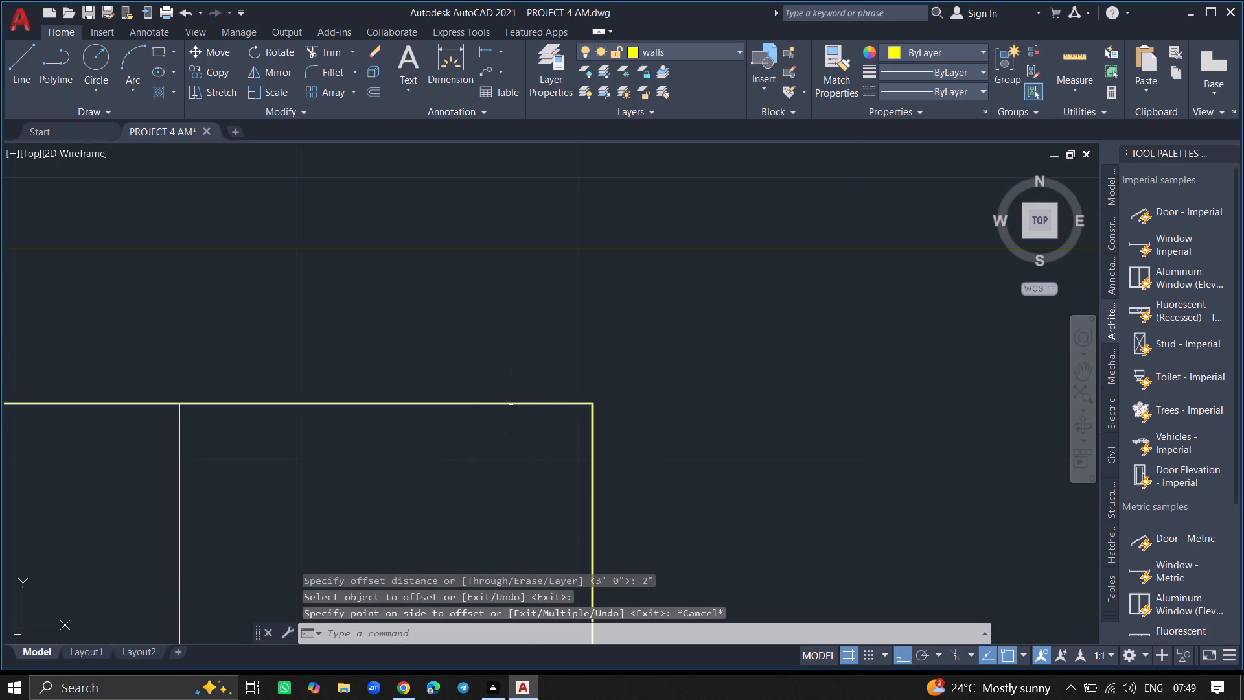
# Draw a separate line over the upper edge of the sink's right half, from the divider to the rectangle's corner.
pyautogui.press('l')
pyautogui.press('Return')
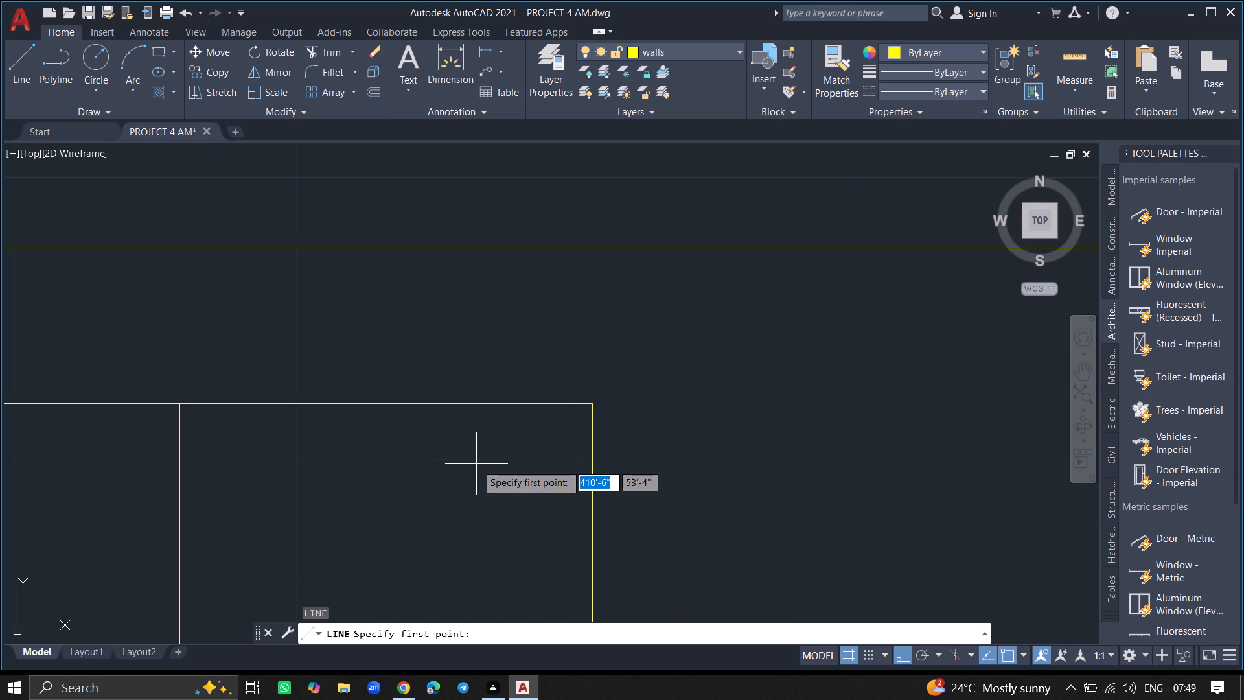
pyautogui.click(181, 406)
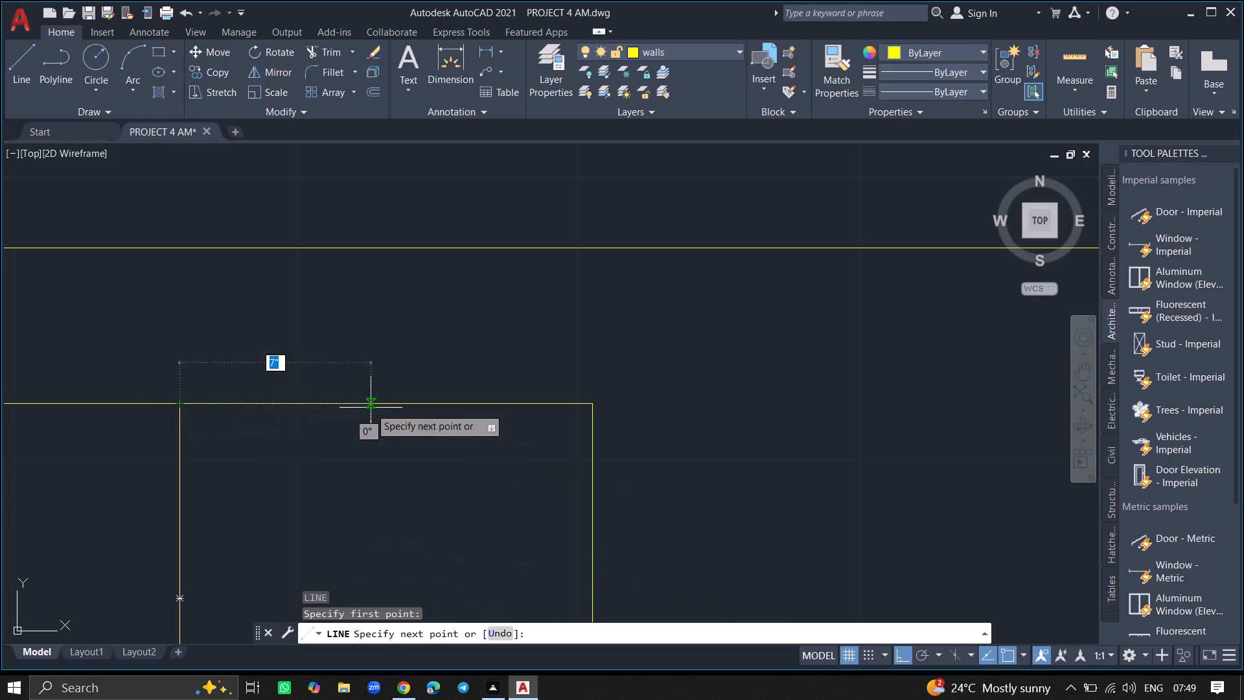
pyautogui.click(589, 402)
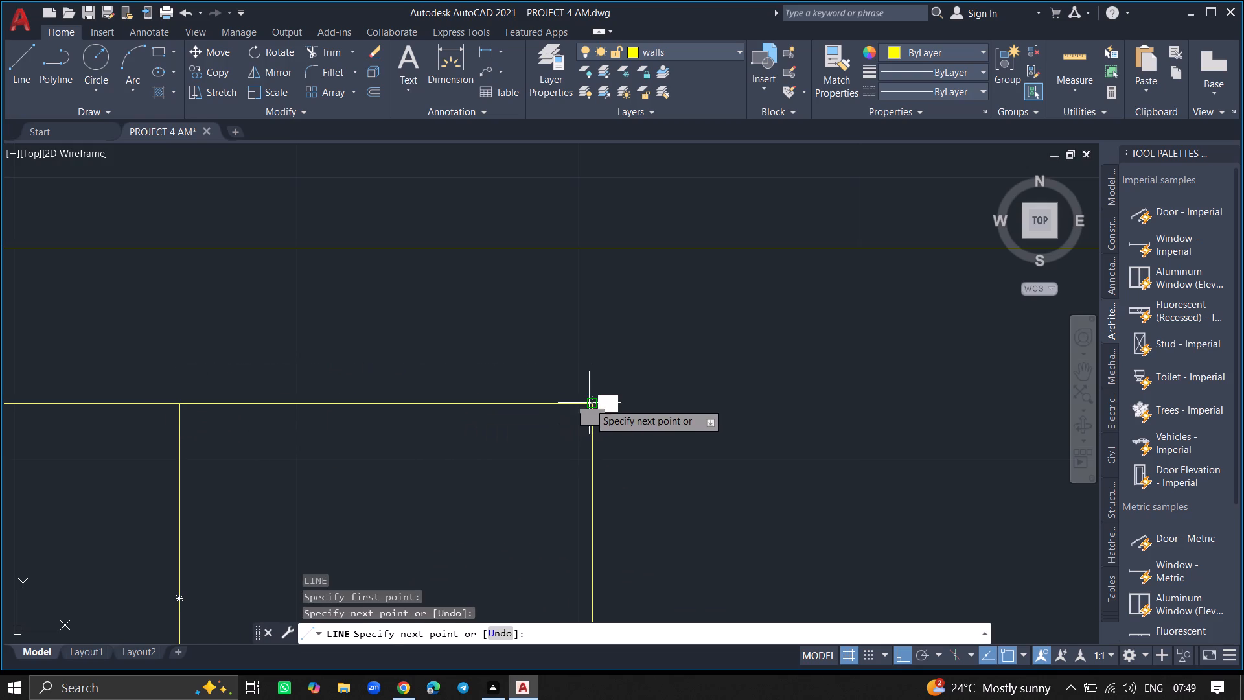
pyautogui.press('Return')
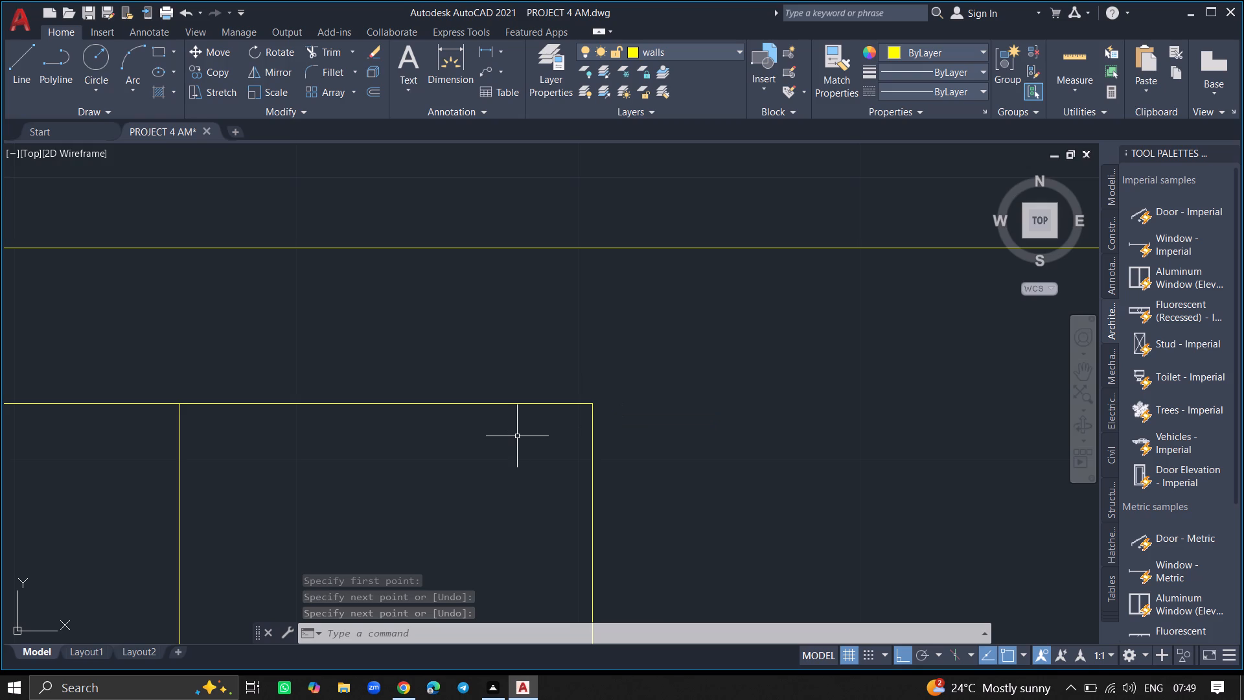
# Offset the line on the upper edge of the sink's right half downward twice at 2" spacing to start the drainboard grooves.
pyautogui.click(499, 404)
pyautogui.write('OF')
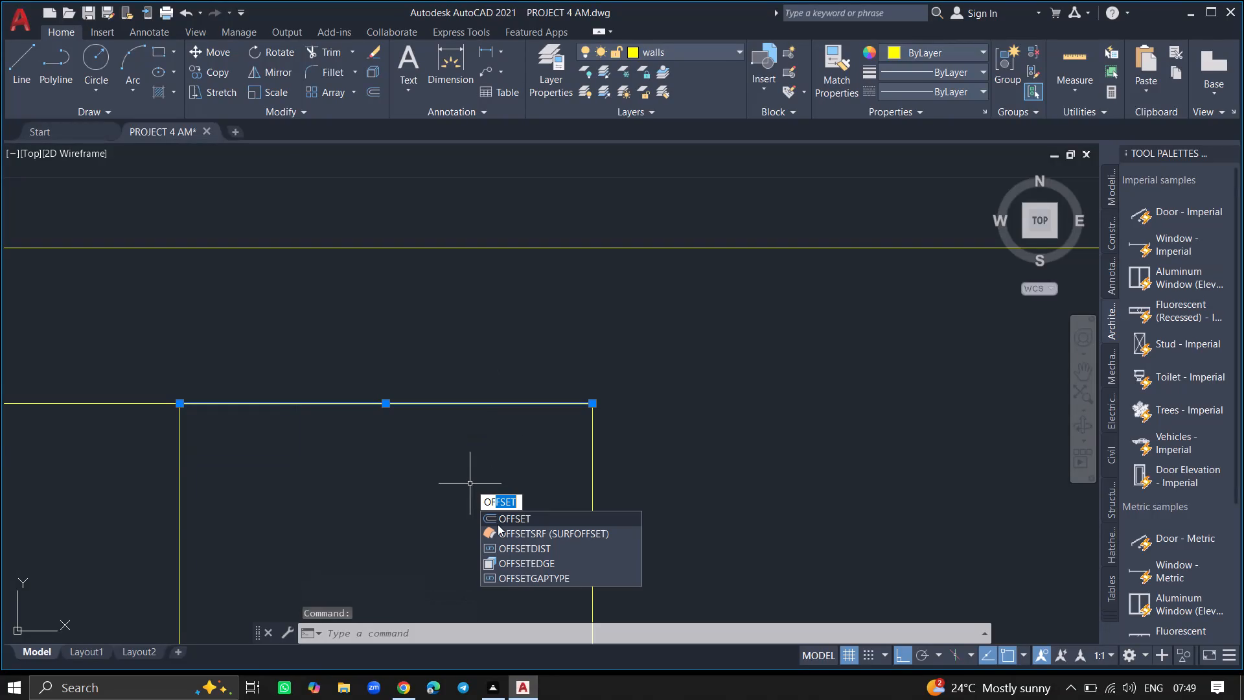
pyautogui.click(498, 519)
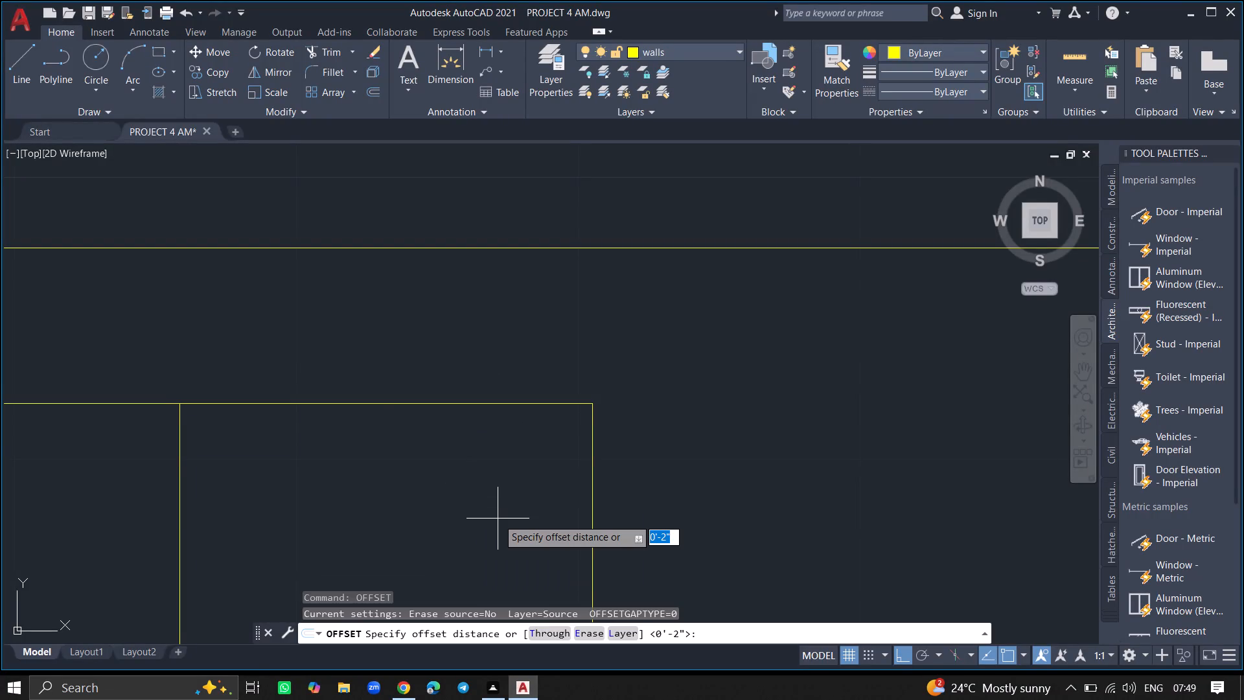
pyautogui.press('Return')
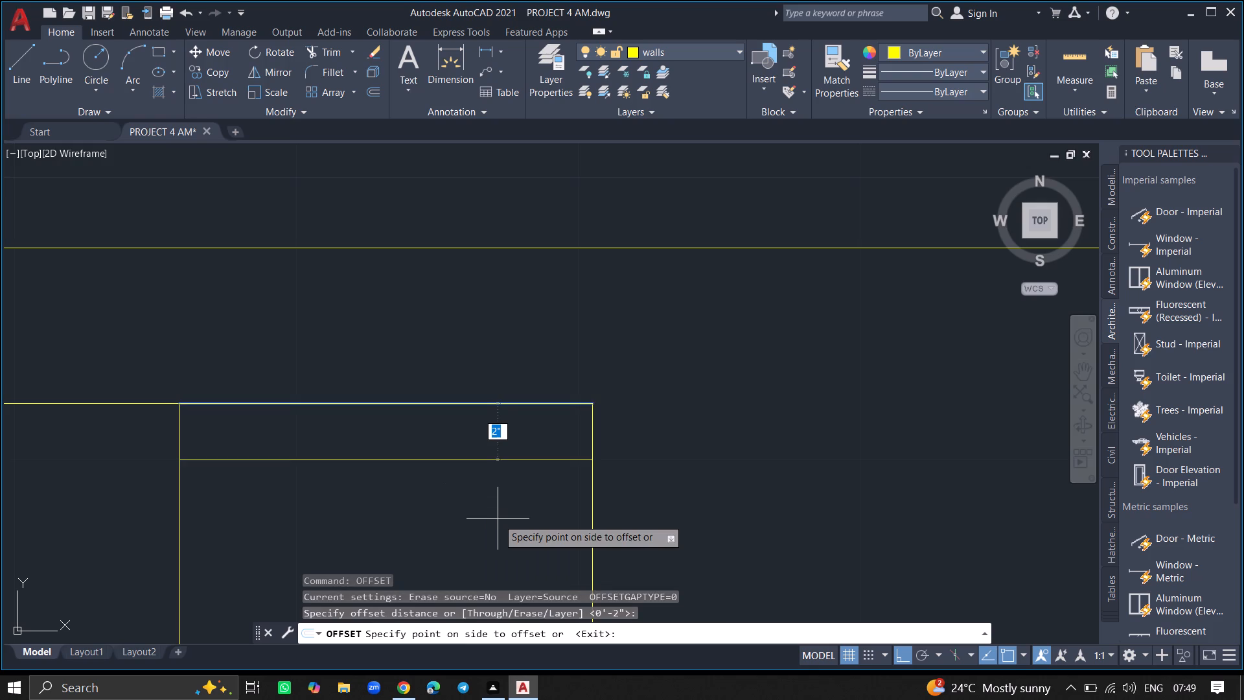
pyautogui.click(495, 519)
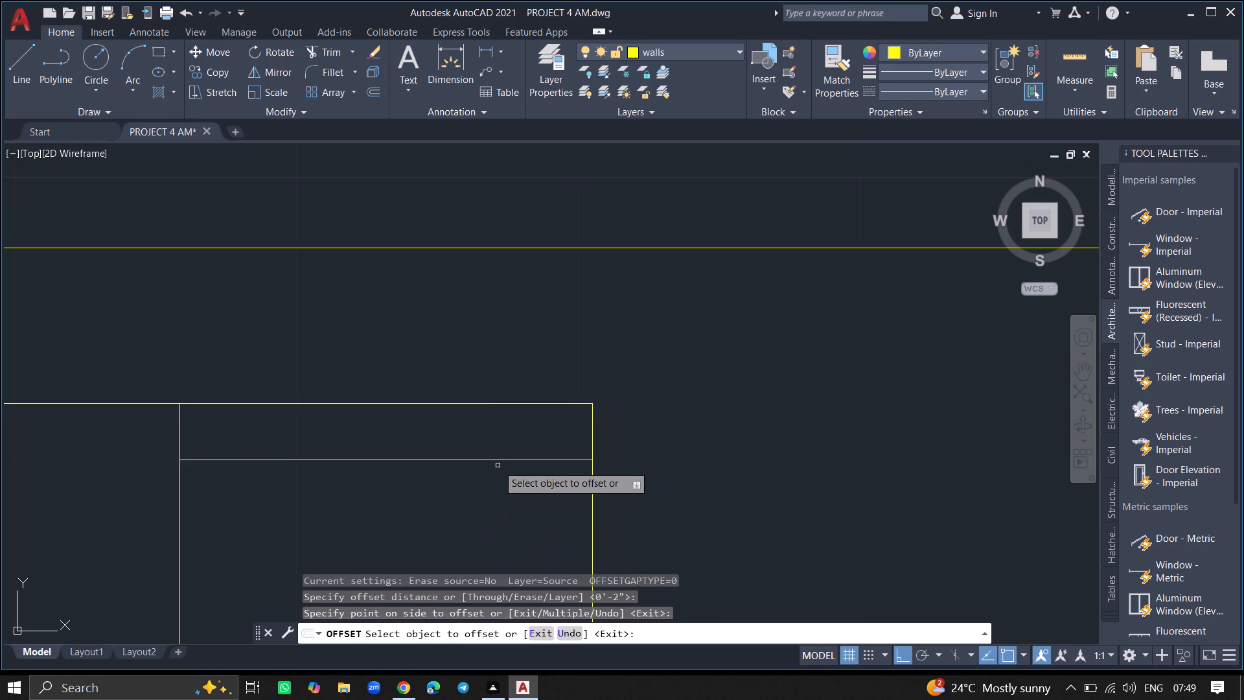
pyautogui.moveTo(498, 461); pyautogui.dragTo(498, 502)
pyautogui.click(498, 502)
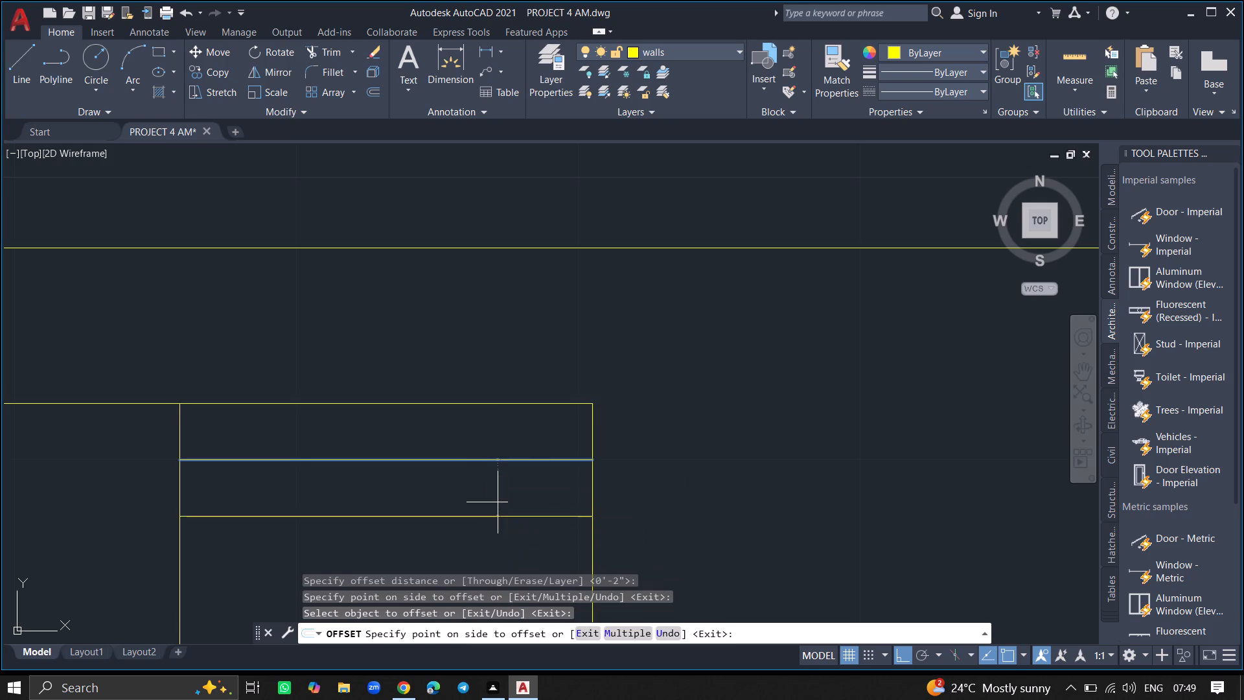
# Offset each newest groove line another 2" downward, five more times, until the lines reach the sink's lower edge.
pyautogui.keyDown('ctrl'); pyautogui.scroll(-4, 498, 502); pyautogui.keyUp('ctrl')
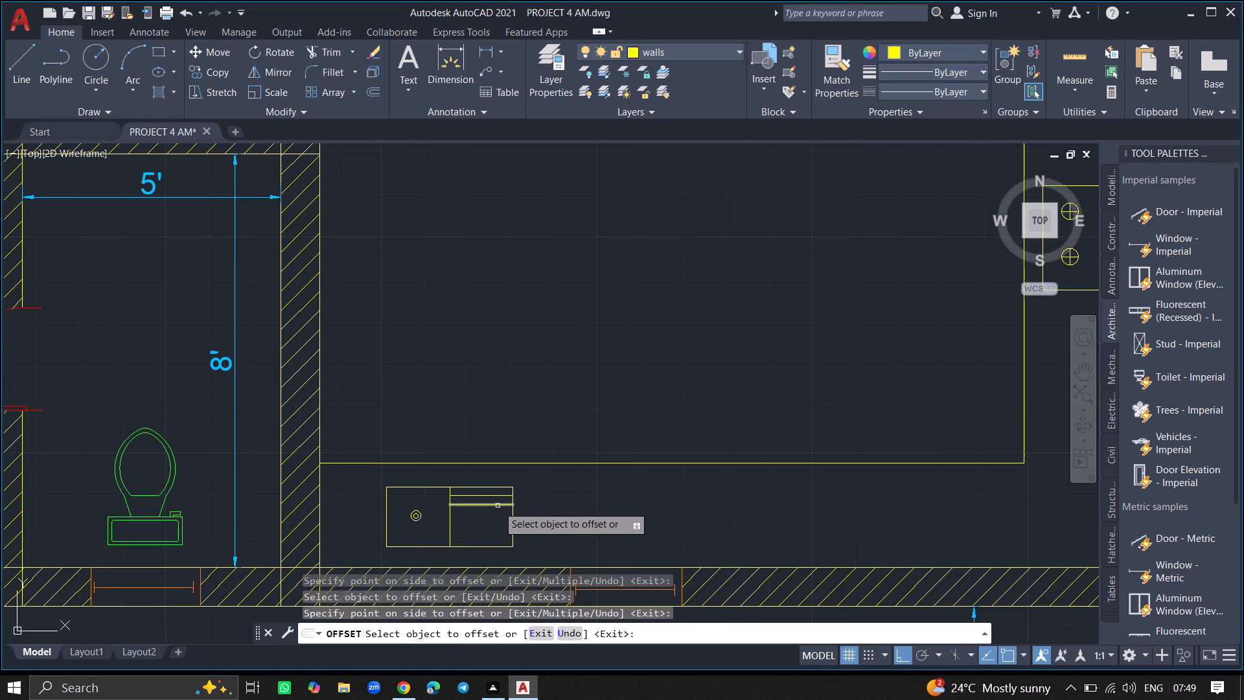
pyautogui.click(498, 506)
pyautogui.click(498, 529)
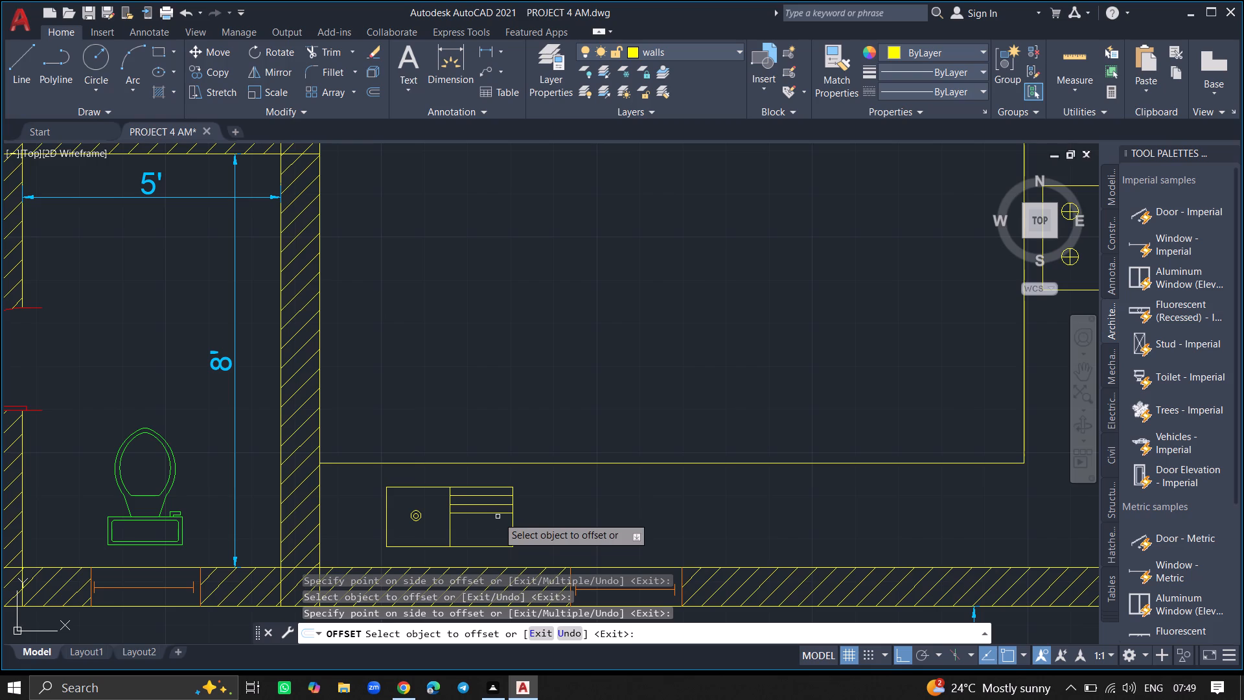
pyautogui.click(498, 513)
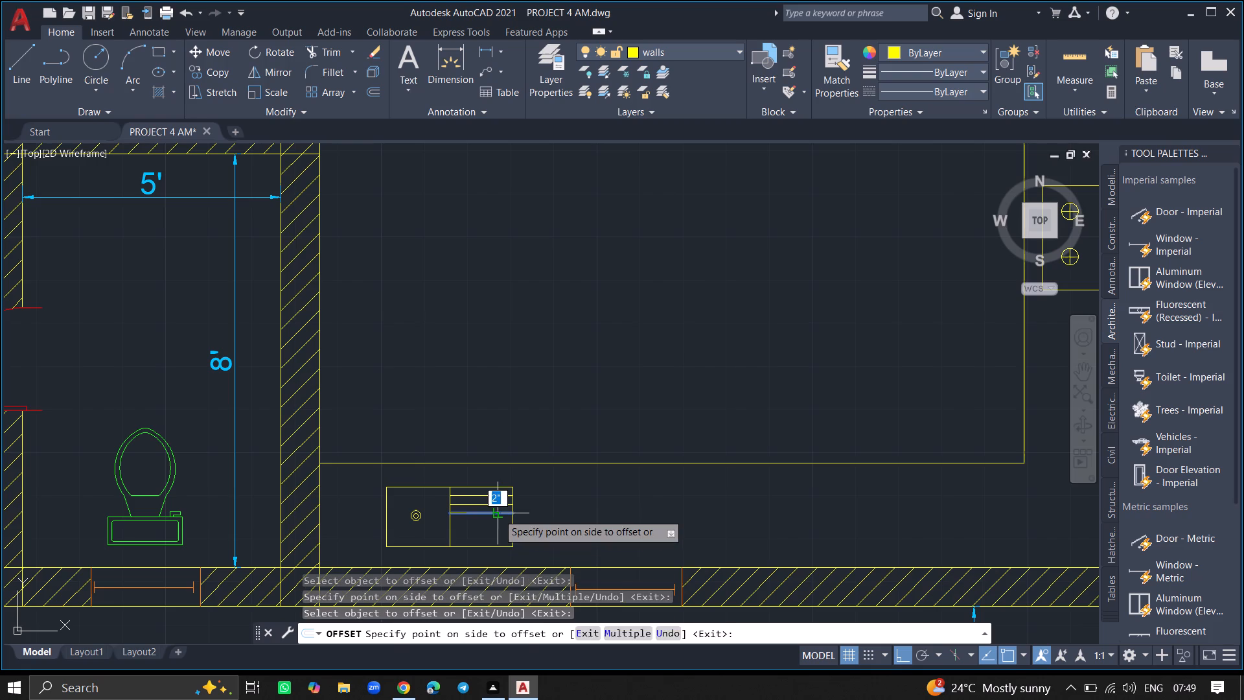
pyautogui.click(498, 525)
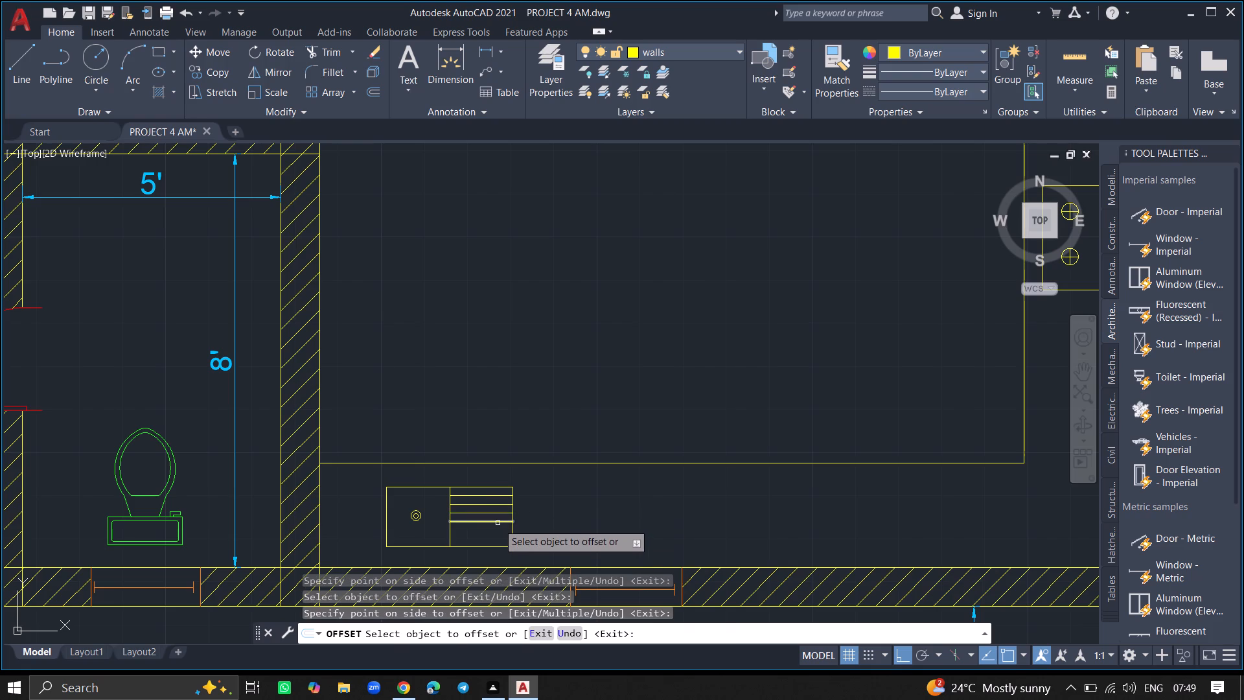
pyautogui.click(498, 523)
pyautogui.click(498, 535)
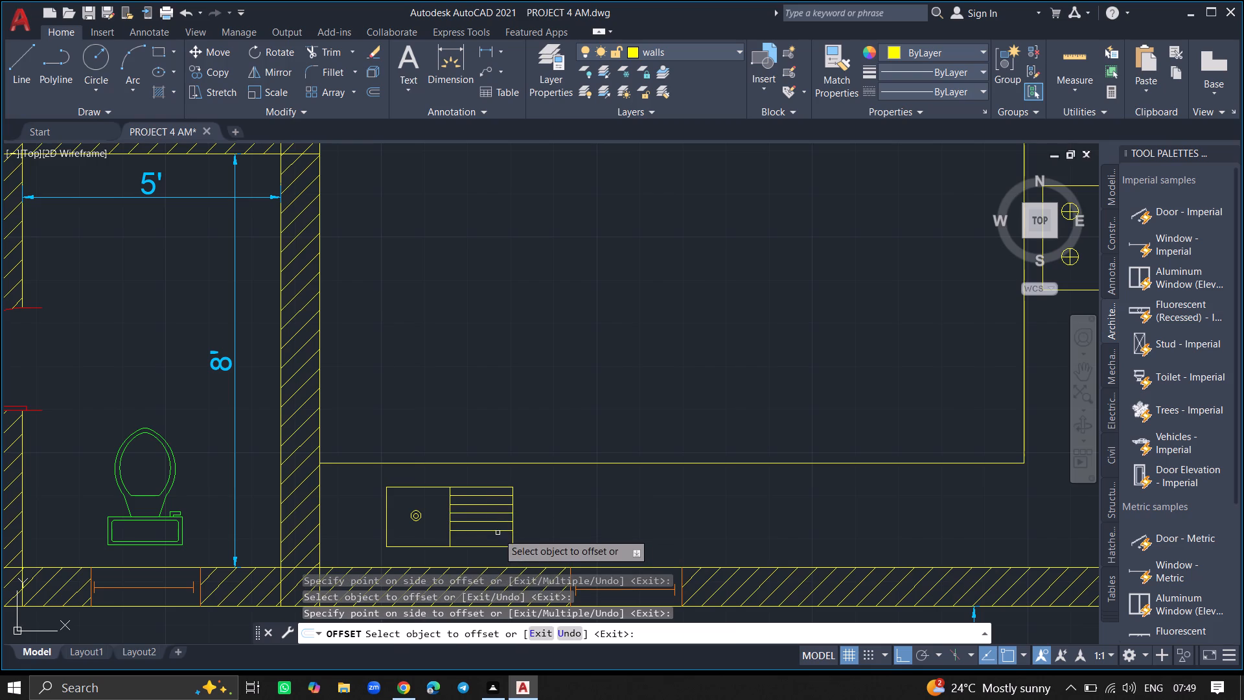
pyautogui.moveTo(498, 530); pyautogui.dragTo(498, 541)
pyautogui.click(498, 541)
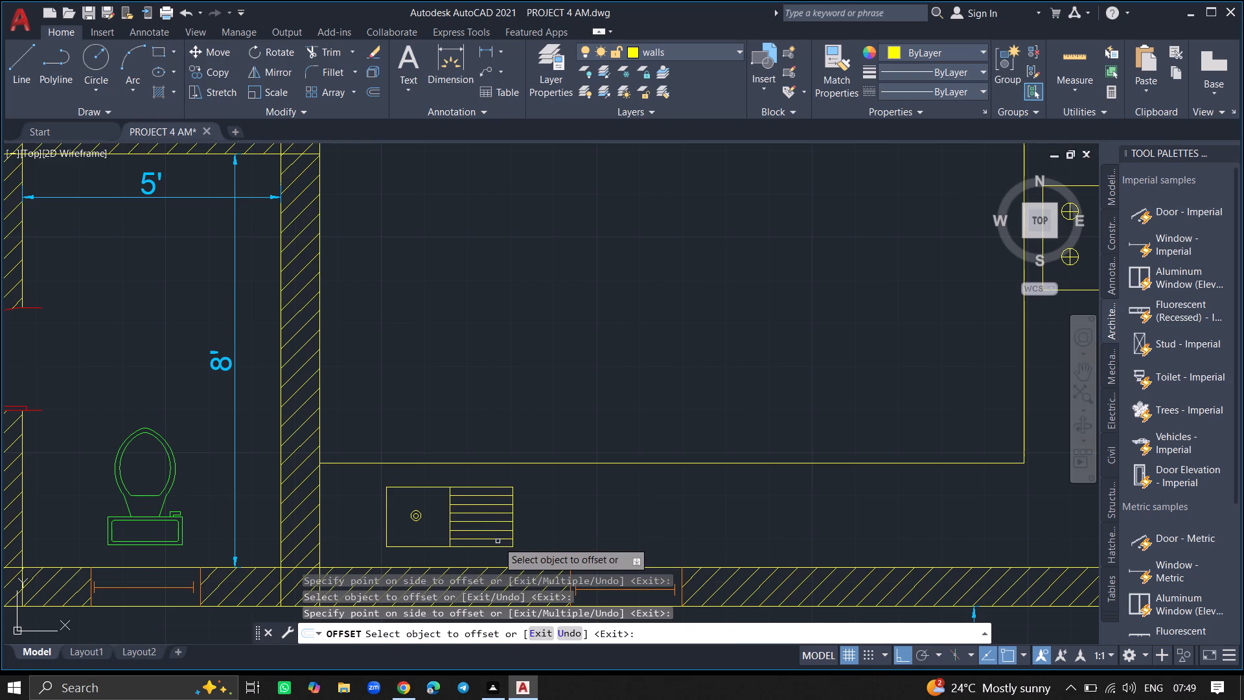
pyautogui.click(498, 541)
pyautogui.click(494, 554)
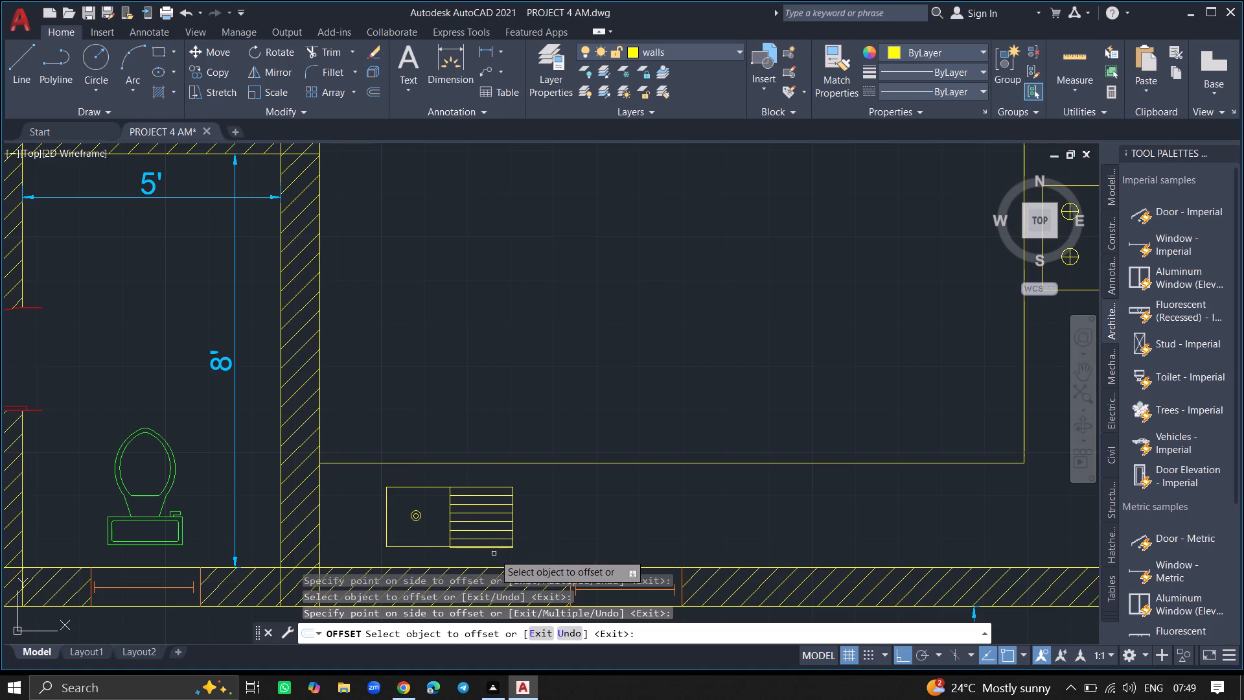
pyautogui.press('Return')
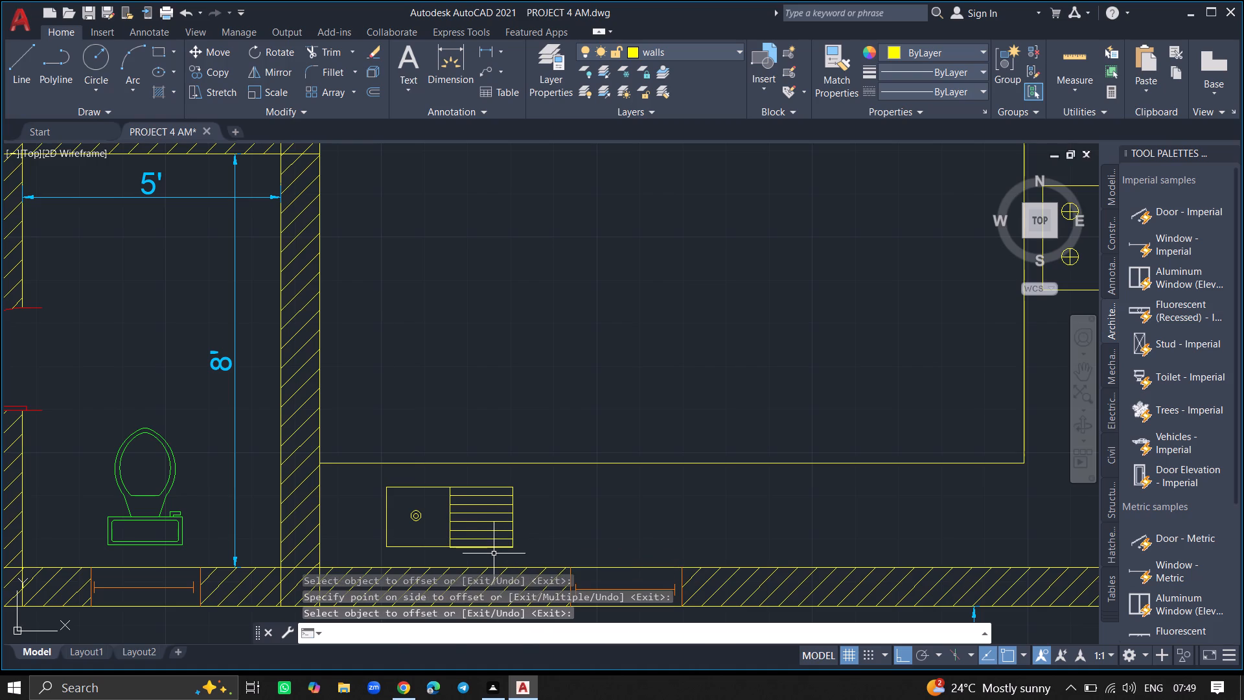
# Offset the drainboard's top line and its first groove line 1" downward to halve the two uppermost gaps.
pyautogui.keyDown('ctrl'); pyautogui.scroll(5, 488, 495); pyautogui.keyUp('ctrl')
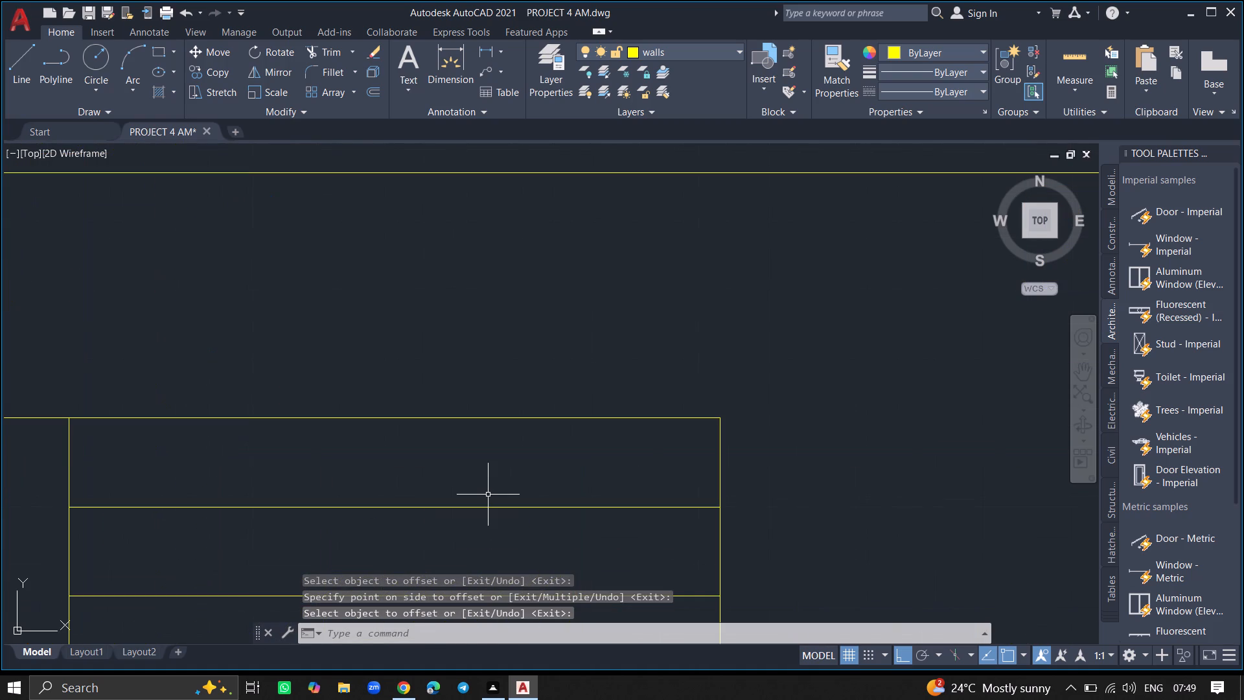
pyautogui.click(493, 417)
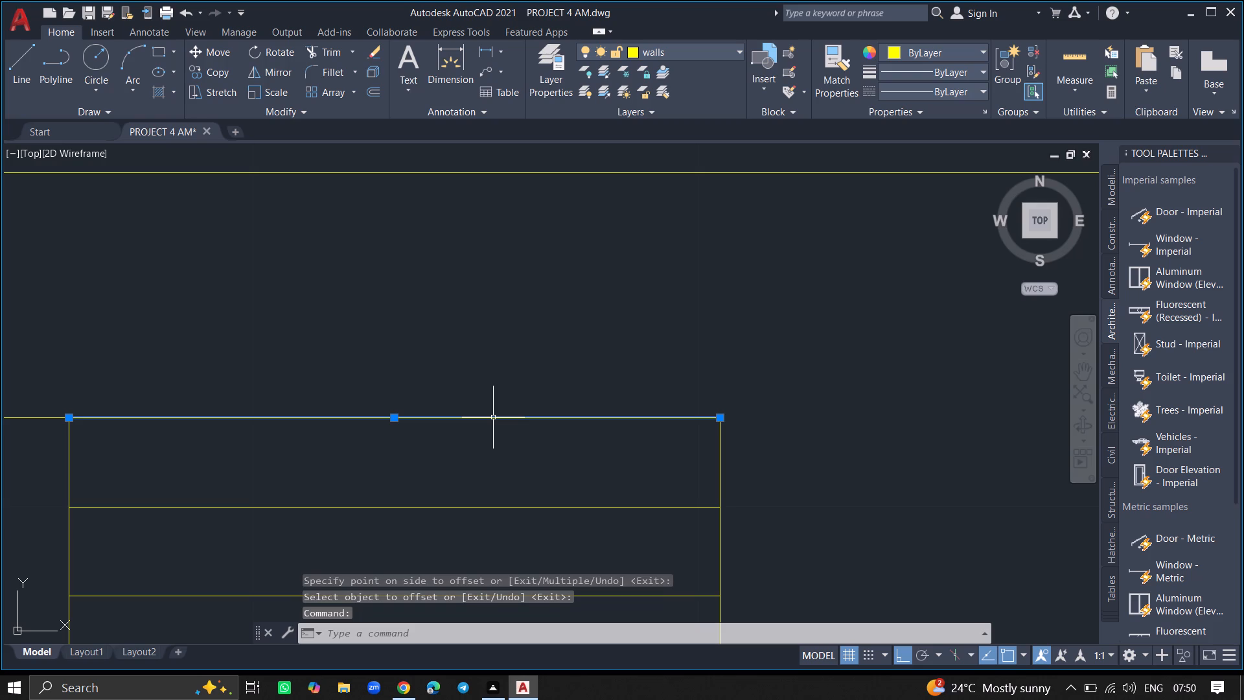
pyautogui.press('o')
pyautogui.write('FF')
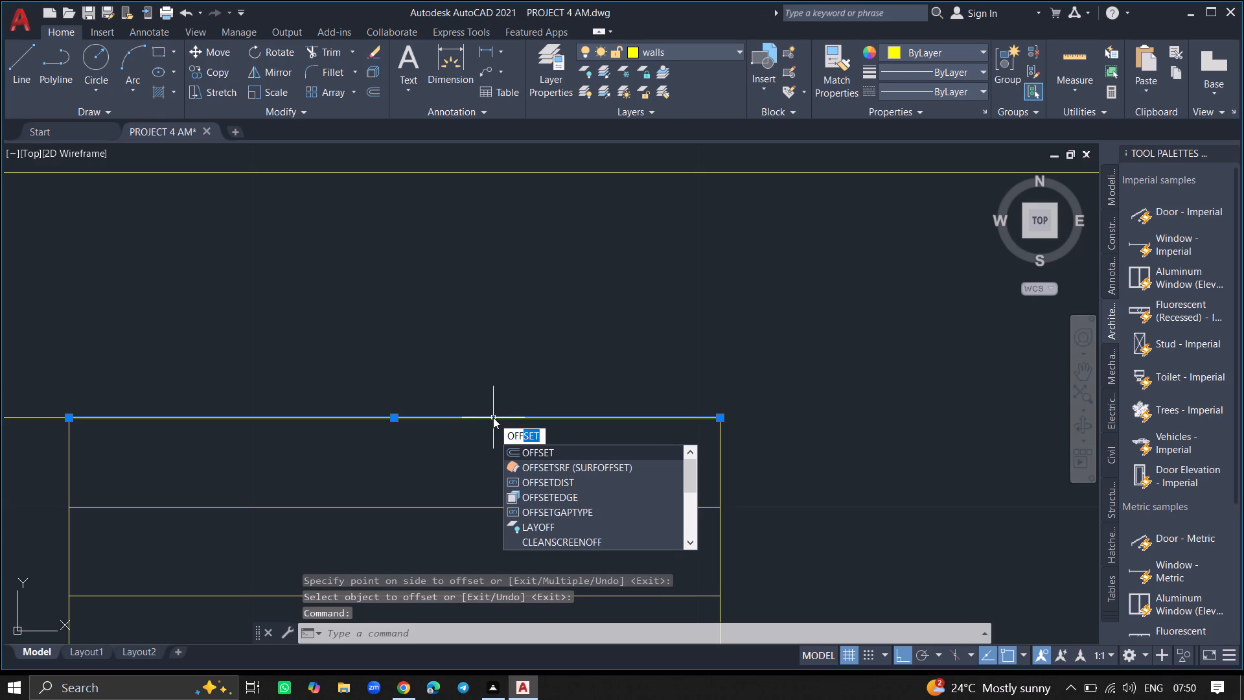
pyautogui.write('SET')
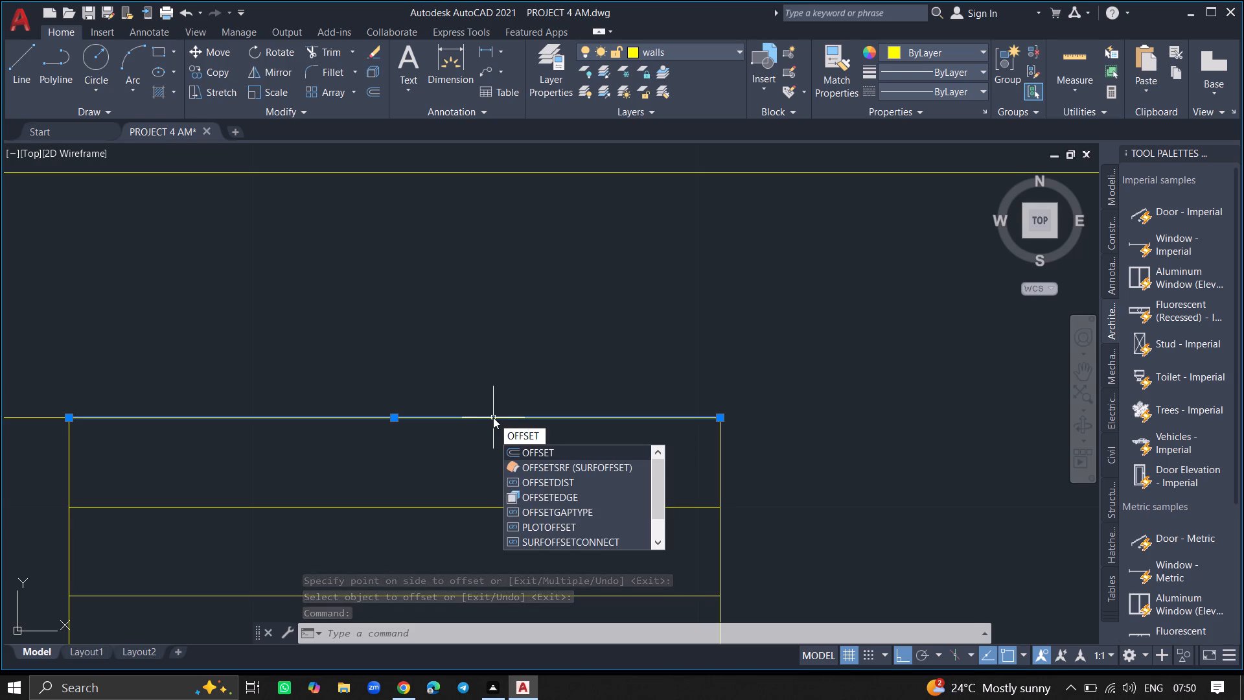
pyautogui.press('Return')
pyautogui.press('1')
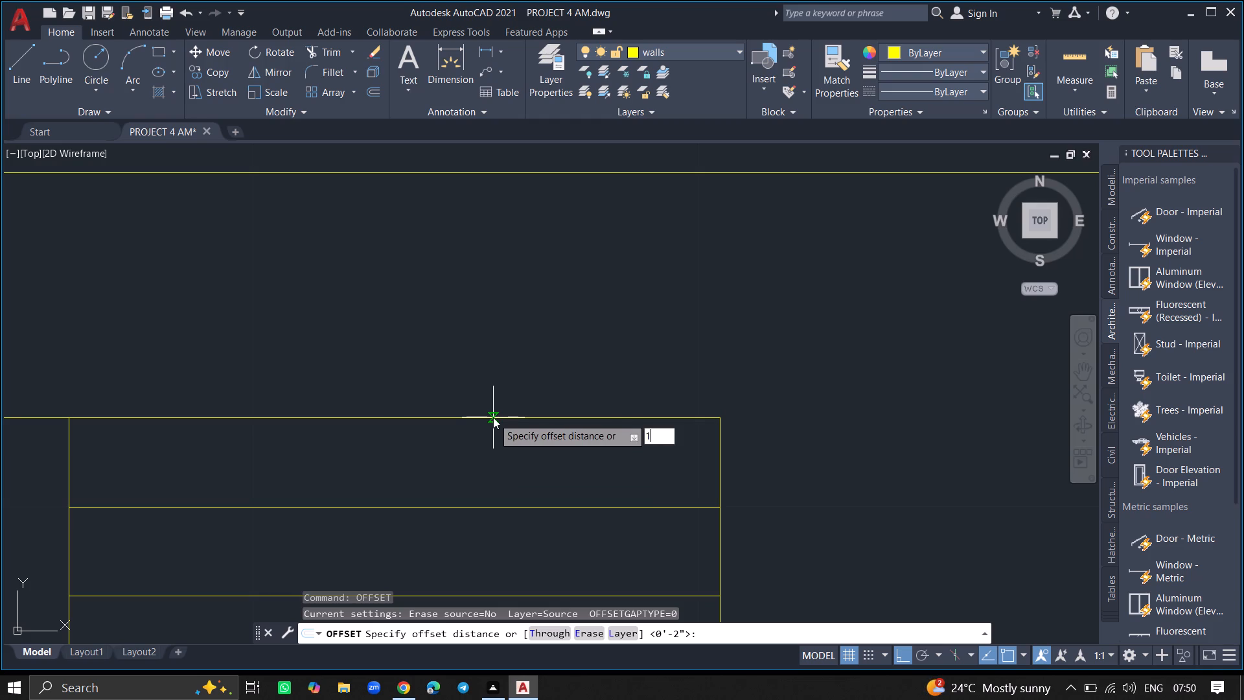
pyautogui.hotkey('shift', '"')
pyautogui.press('Return')
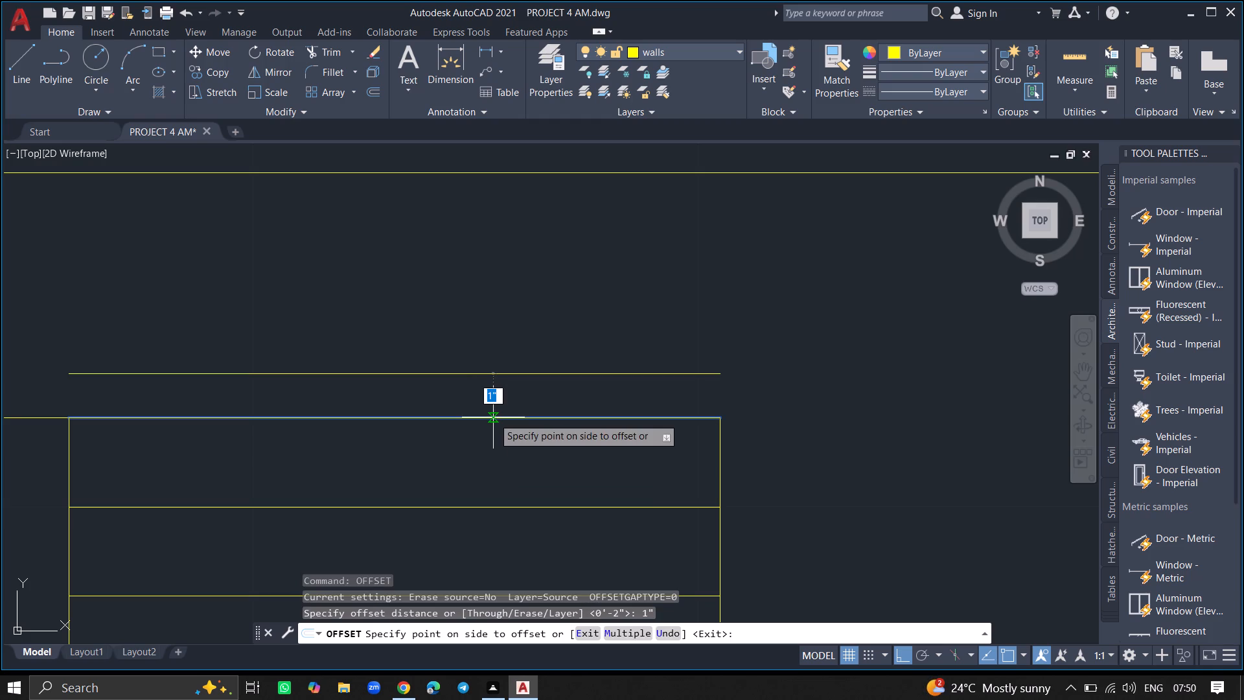
pyautogui.click(497, 459)
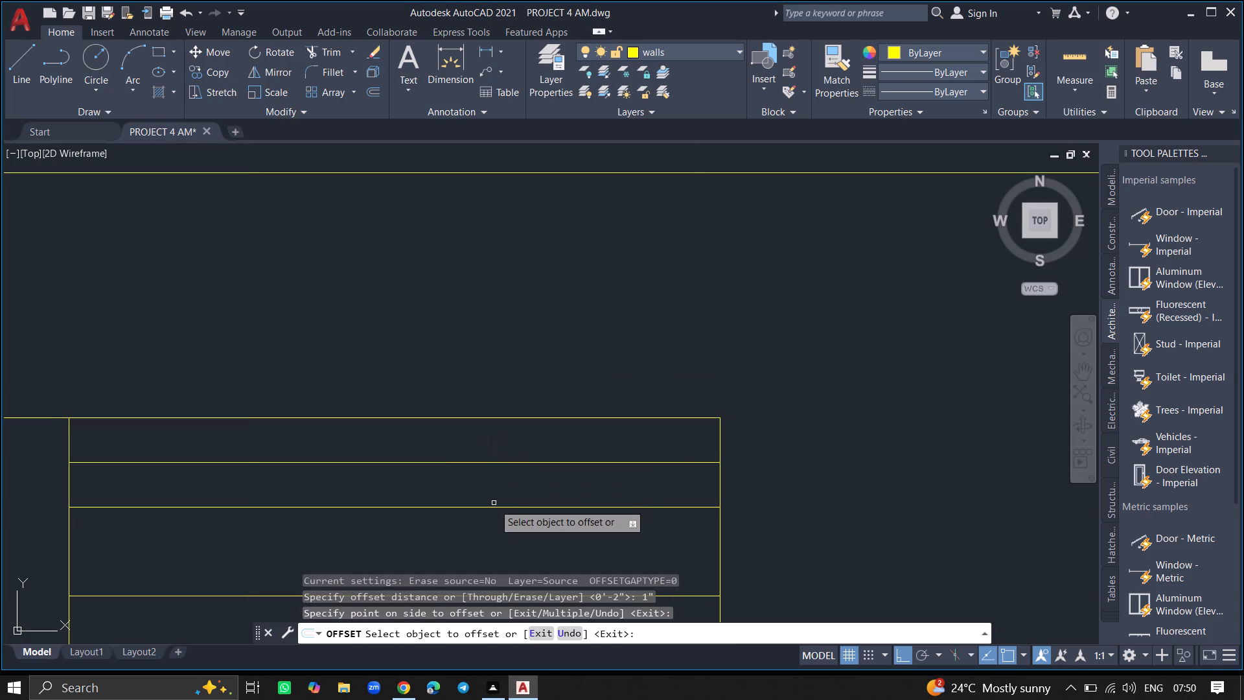
pyautogui.click(492, 509)
pyautogui.click(491, 527)
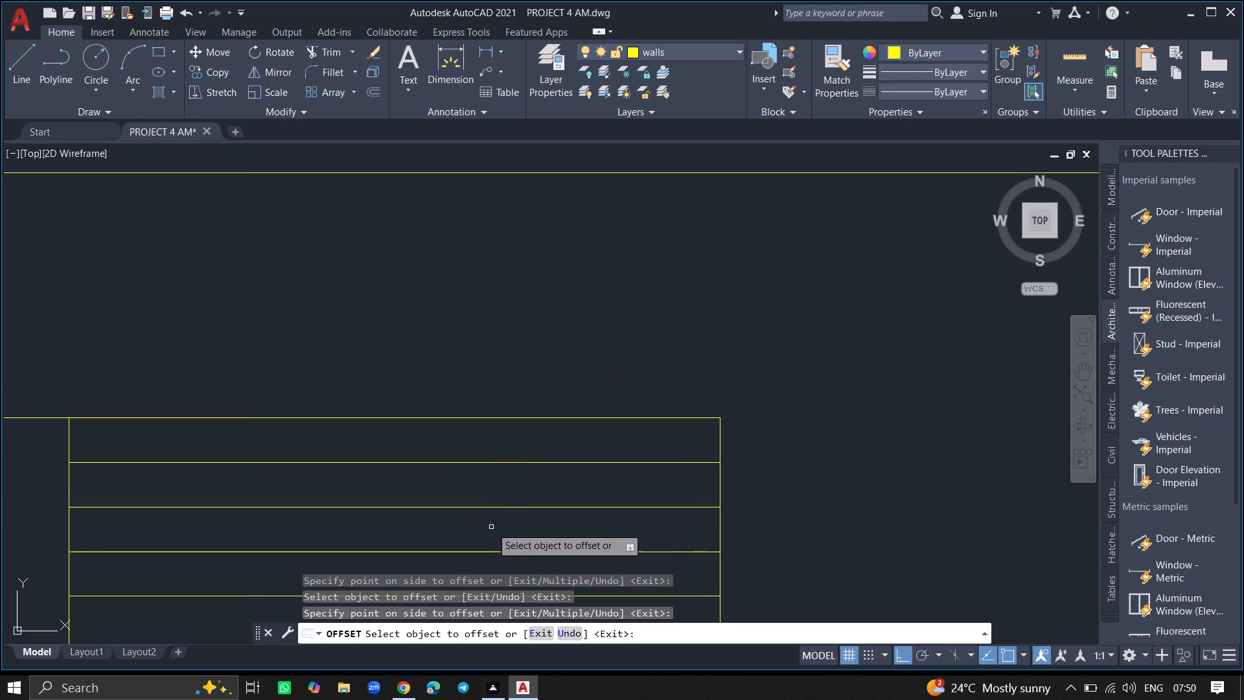
# Offset four of the lower drainboard groove lines 1" upward, working from the lowest one up, to halve the wide middle gaps.
pyautogui.keyDown('ctrl'); pyautogui.scroll(-10, 491, 527); pyautogui.keyUp('ctrl')
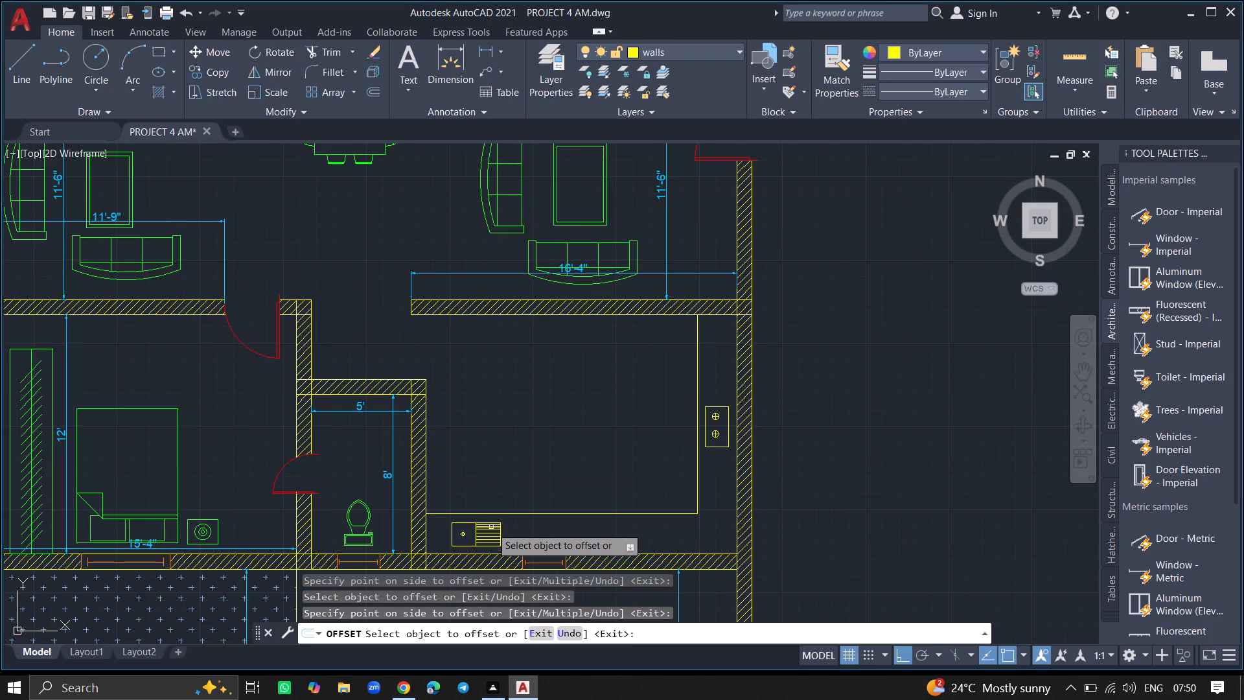
pyautogui.keyDown('ctrl'); pyautogui.scroll(5, 490, 557); pyautogui.keyUp('ctrl')
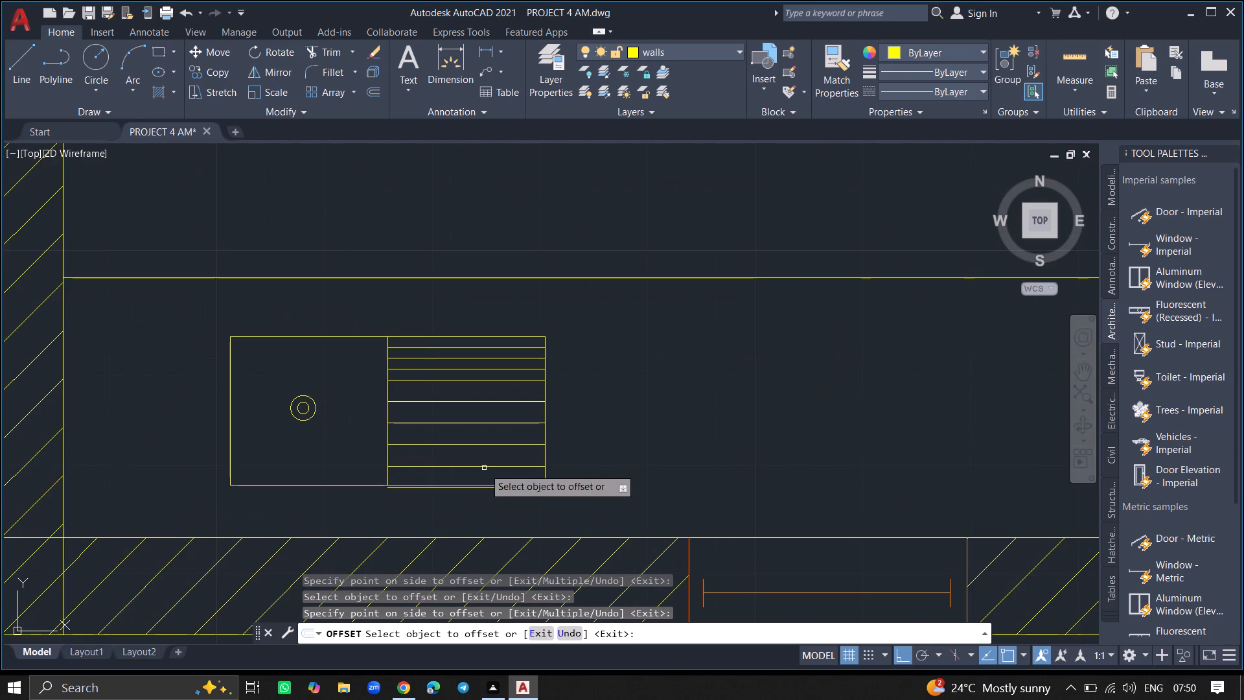
pyautogui.click(483, 467)
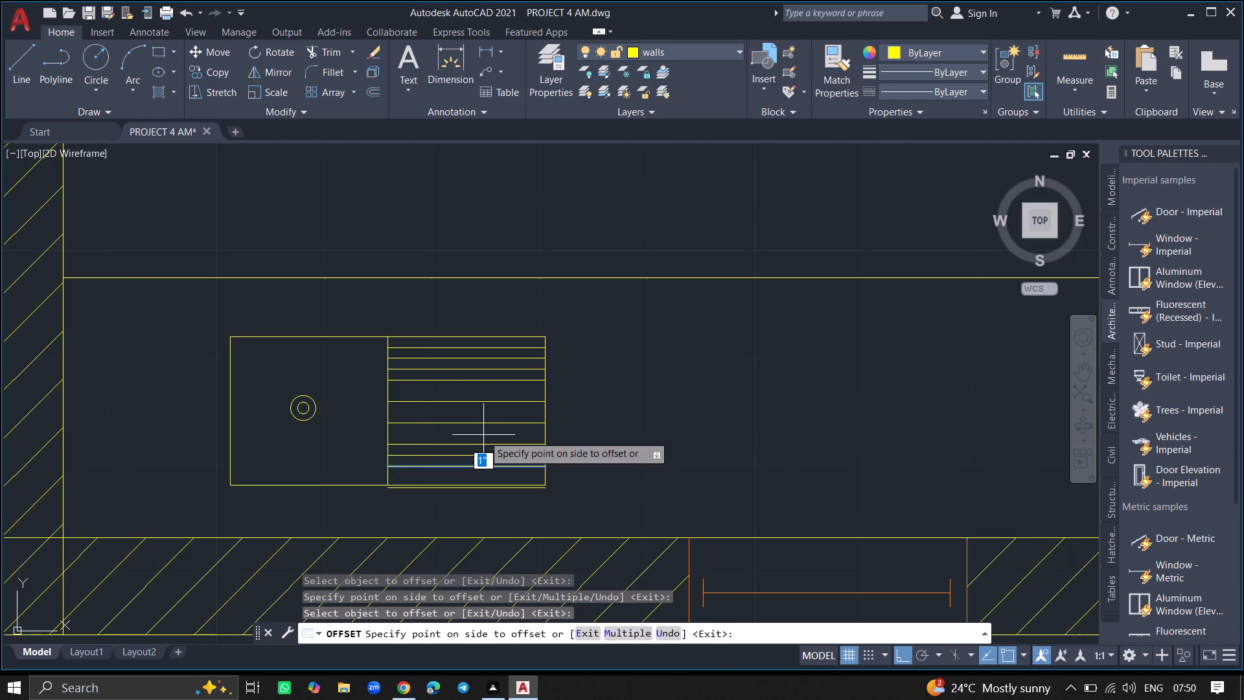
pyautogui.click(483, 435)
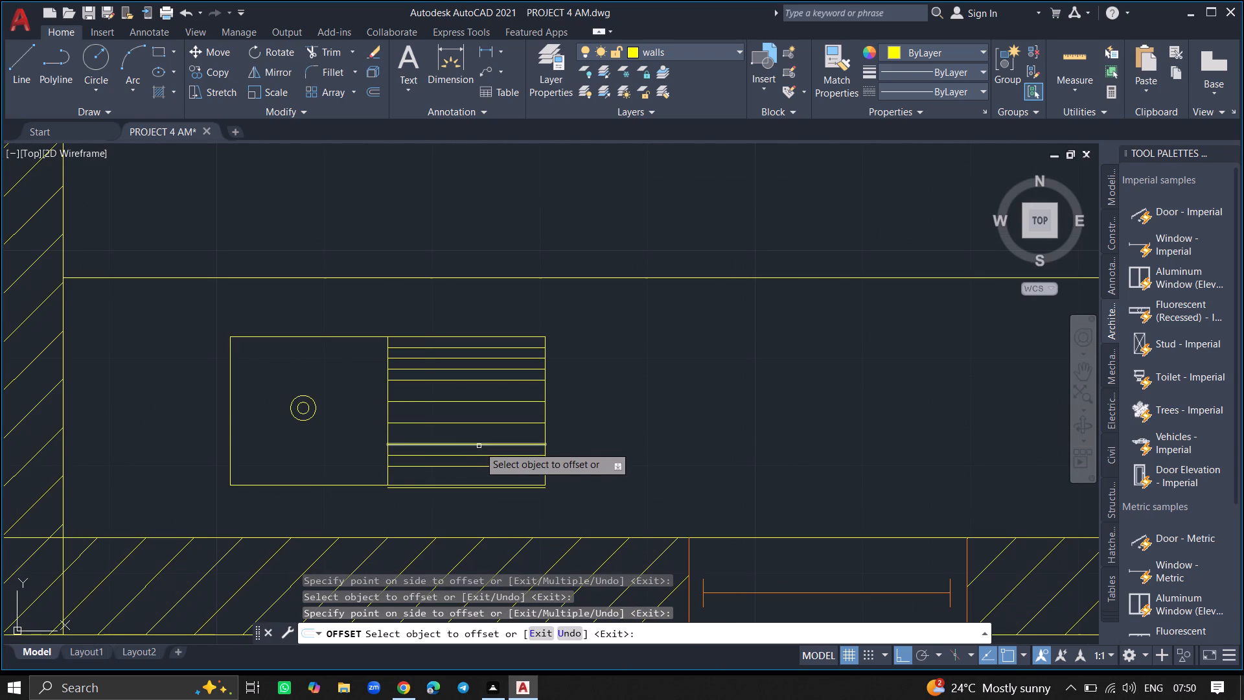
pyautogui.moveTo(479, 446); pyautogui.dragTo(475, 426)
pyautogui.click(475, 426)
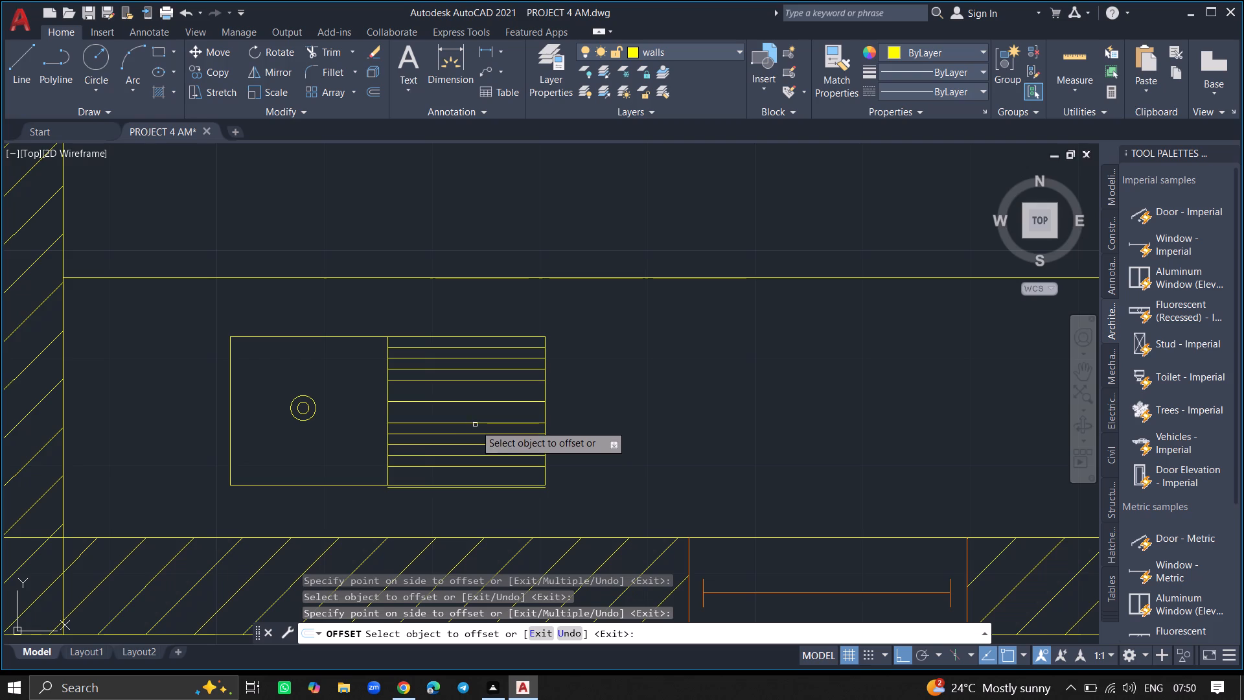
pyautogui.click(475, 424)
pyautogui.click(474, 403)
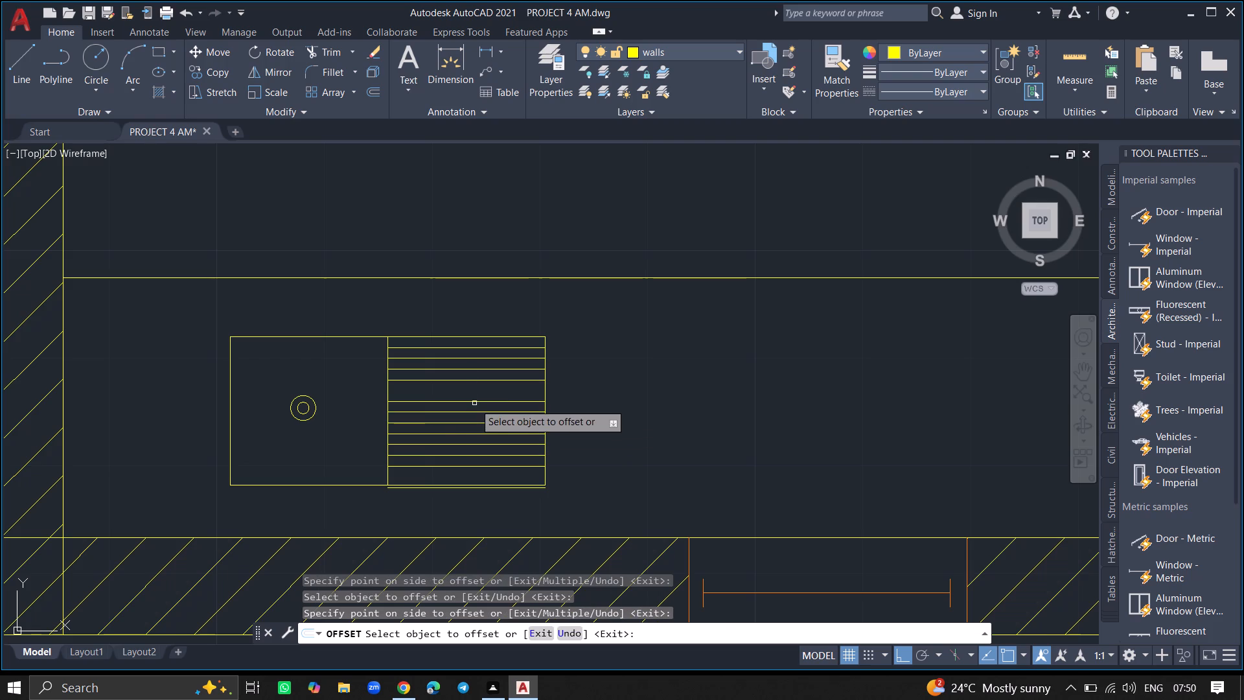
pyautogui.moveTo(474, 399); pyautogui.dragTo(474, 386)
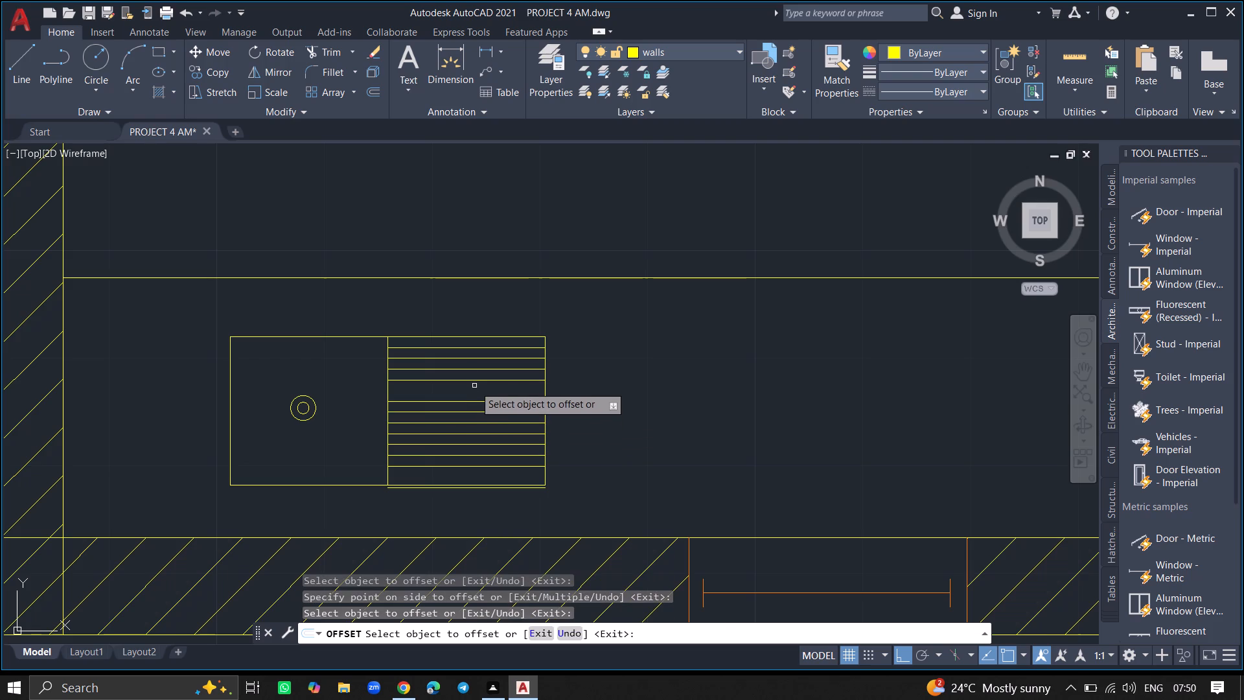
pyautogui.click(470, 403)
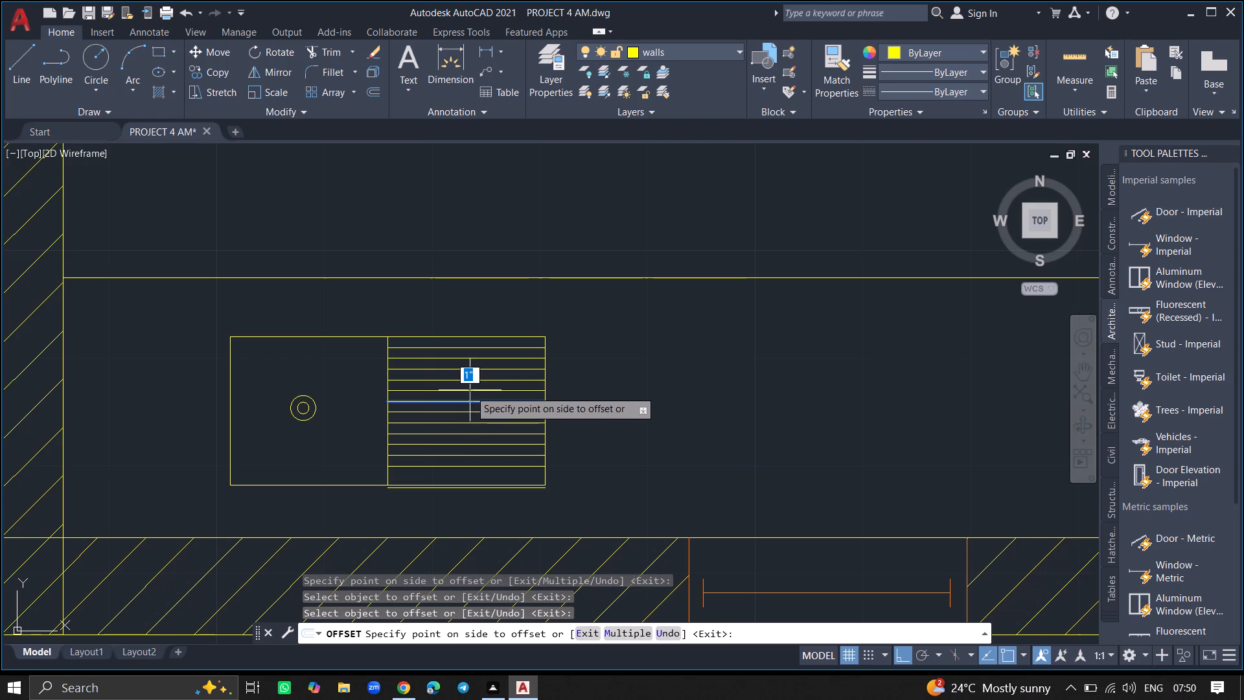
pyautogui.click(470, 390)
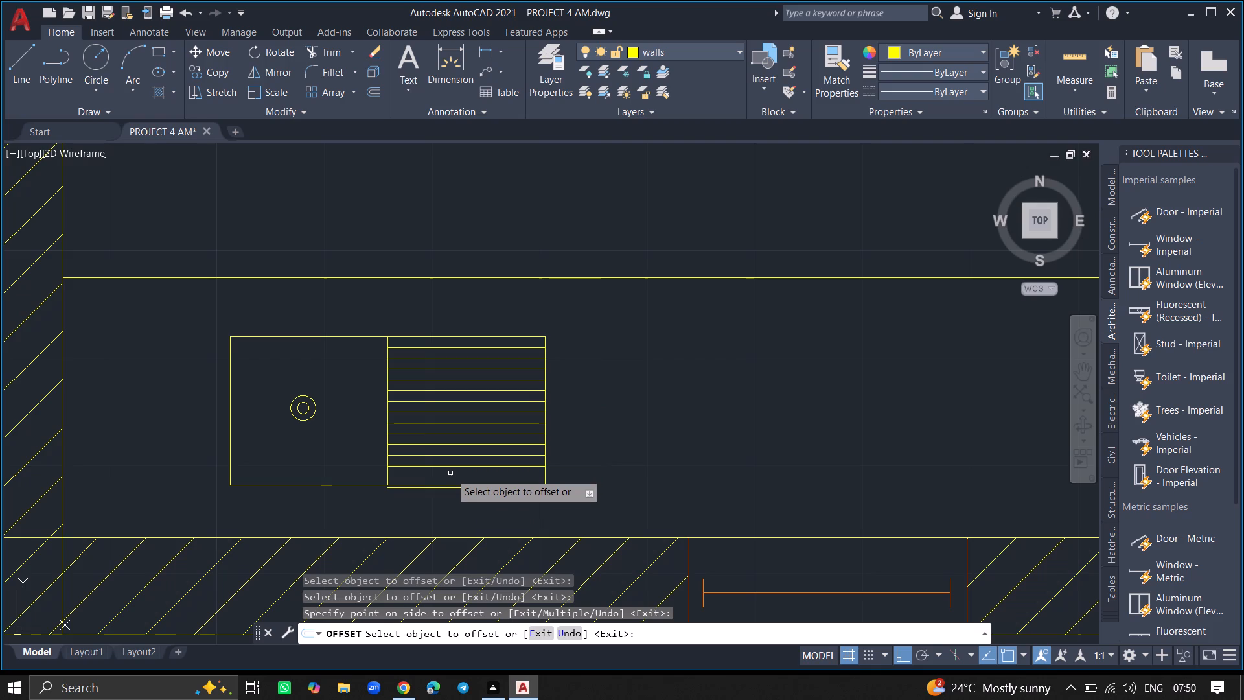
# Offset the lowest groove lines 1" downward to fill the gap at the sink's lower edge, and finish the Offset.
pyautogui.click(450, 467)
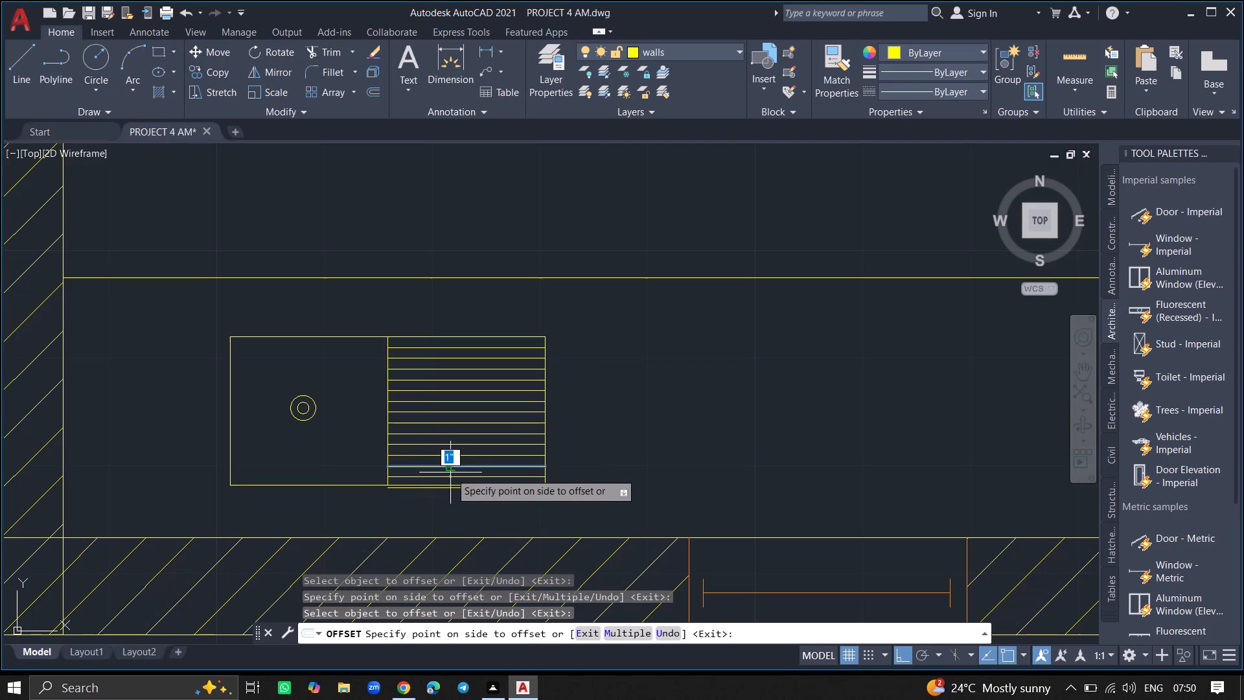
pyautogui.click(450, 472)
pyautogui.keyDown('ctrl'); pyautogui.scroll(6, 472, 467); pyautogui.keyUp('ctrl')
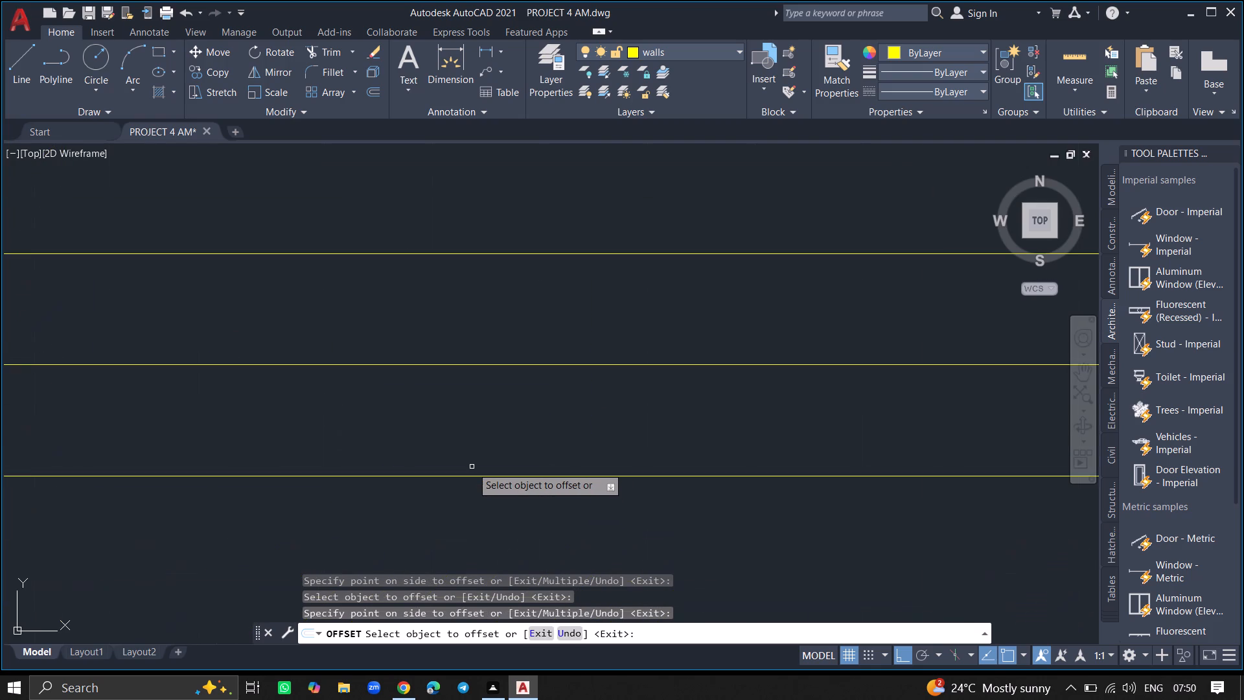
pyautogui.click(469, 478)
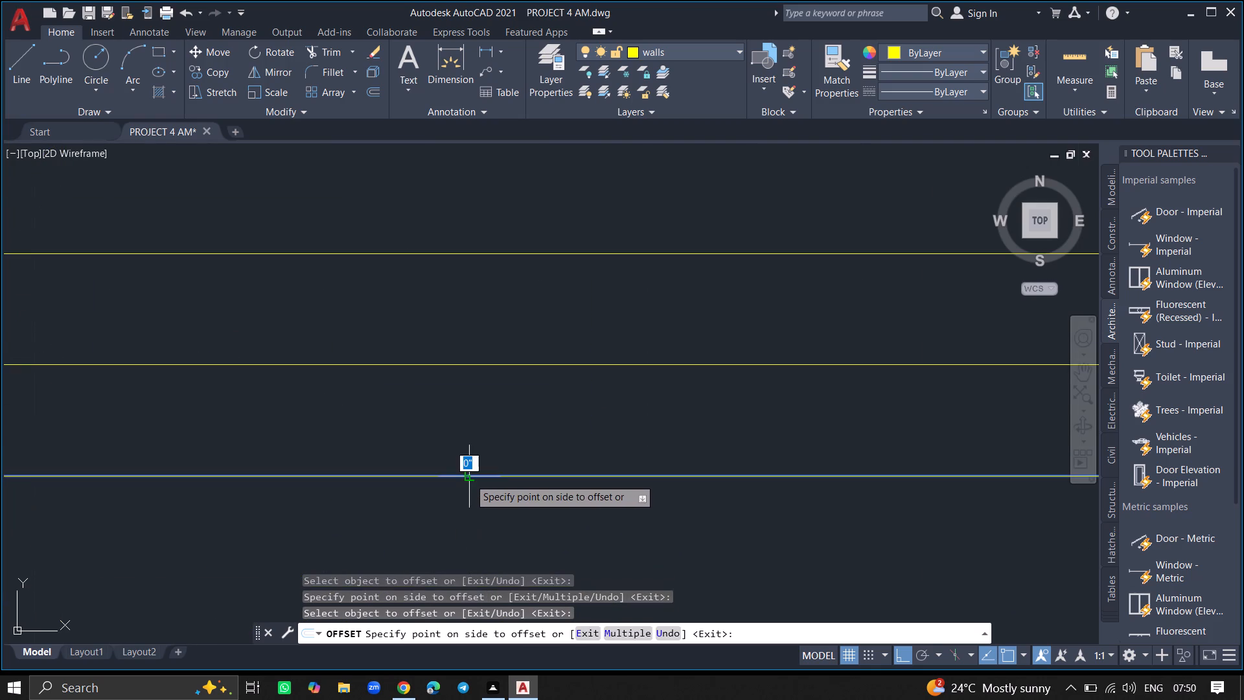
pyautogui.click(469, 521)
pyautogui.press('Return')
pyautogui.keyDown('ctrl'); pyautogui.scroll(-5, 469, 521); pyautogui.keyUp('ctrl')
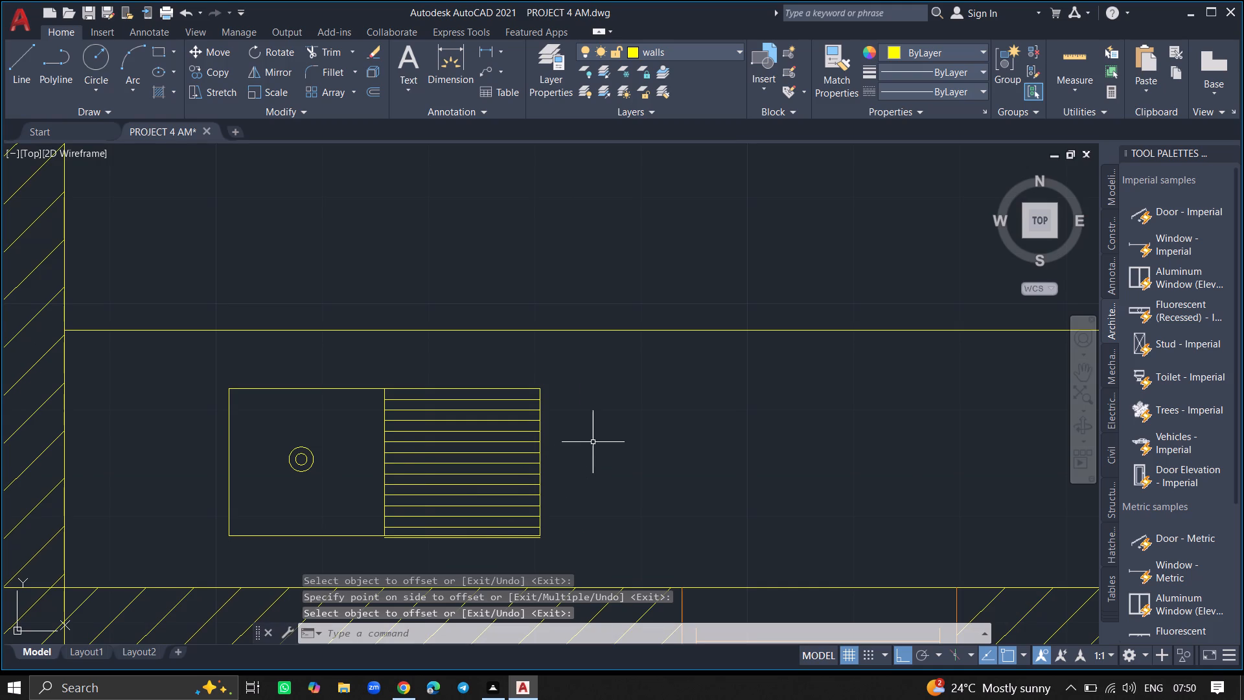
# Make the dimensions layer the current layer.
pyautogui.keyDown('ctrl'); pyautogui.scroll(-7, 593, 442); pyautogui.keyUp('ctrl')
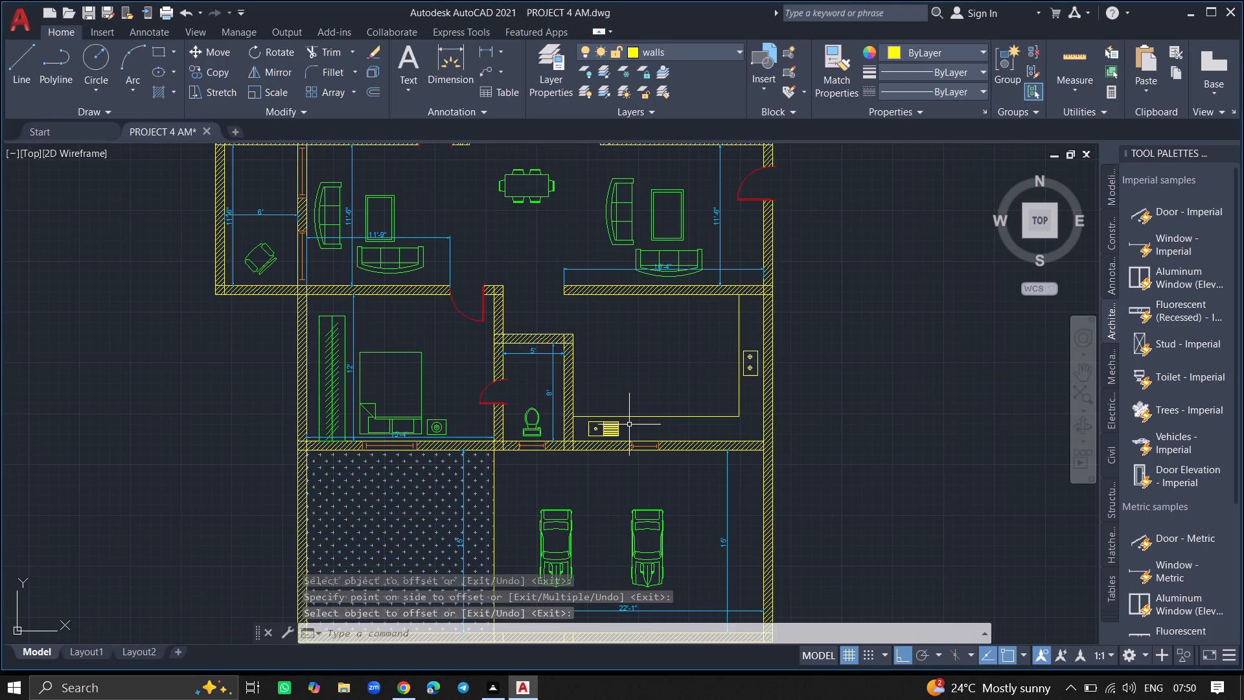
pyautogui.keyDown('ctrl'); pyautogui.scroll(-3, 667, 390); pyautogui.keyUp('ctrl')
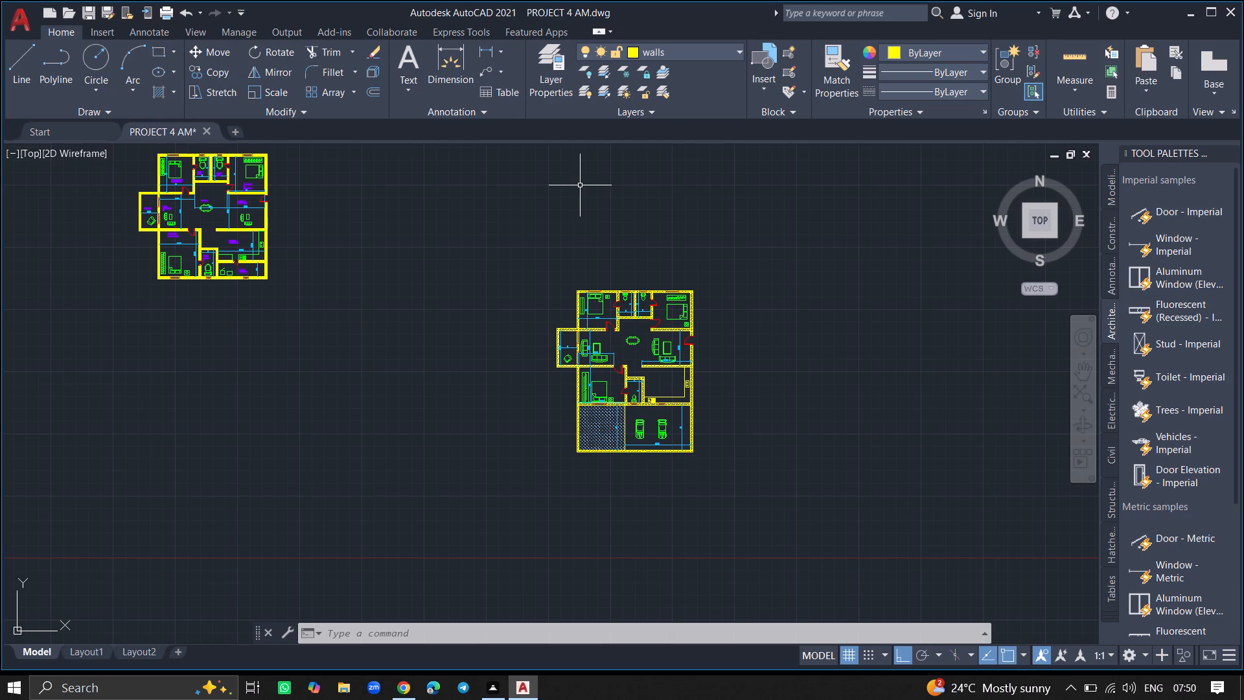
pyautogui.doubleClick(542, 93)
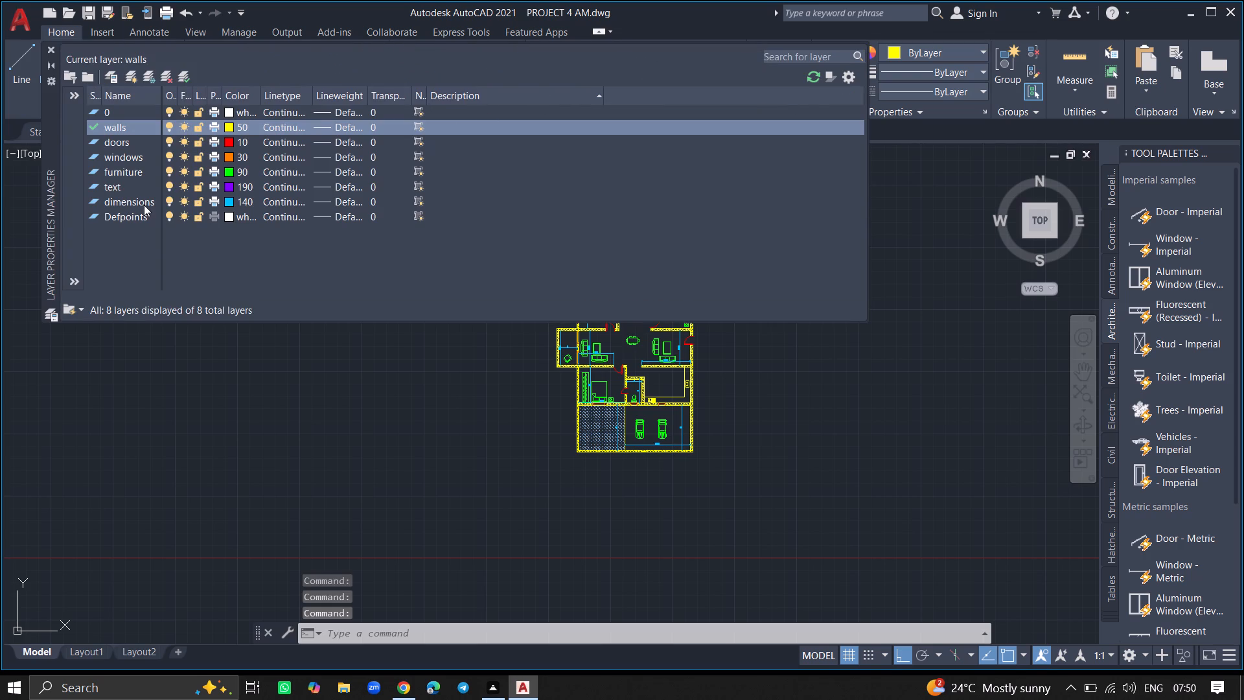
pyautogui.doubleClick(144, 203)
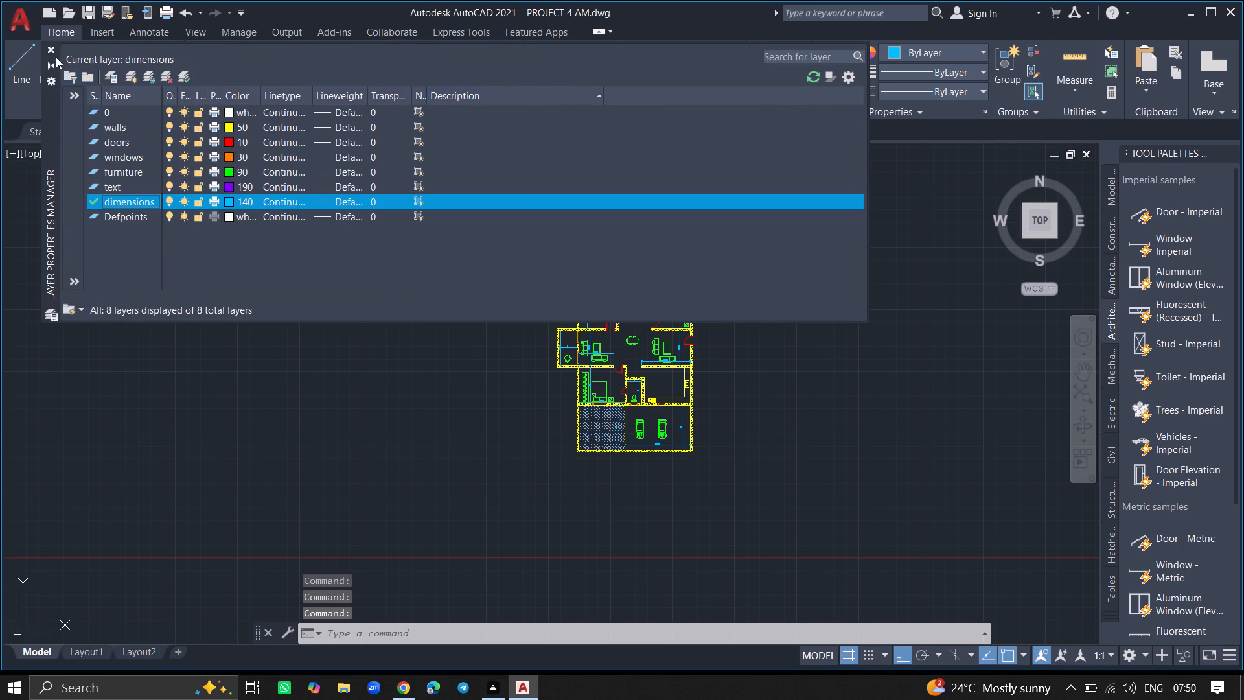
pyautogui.click(51, 49)
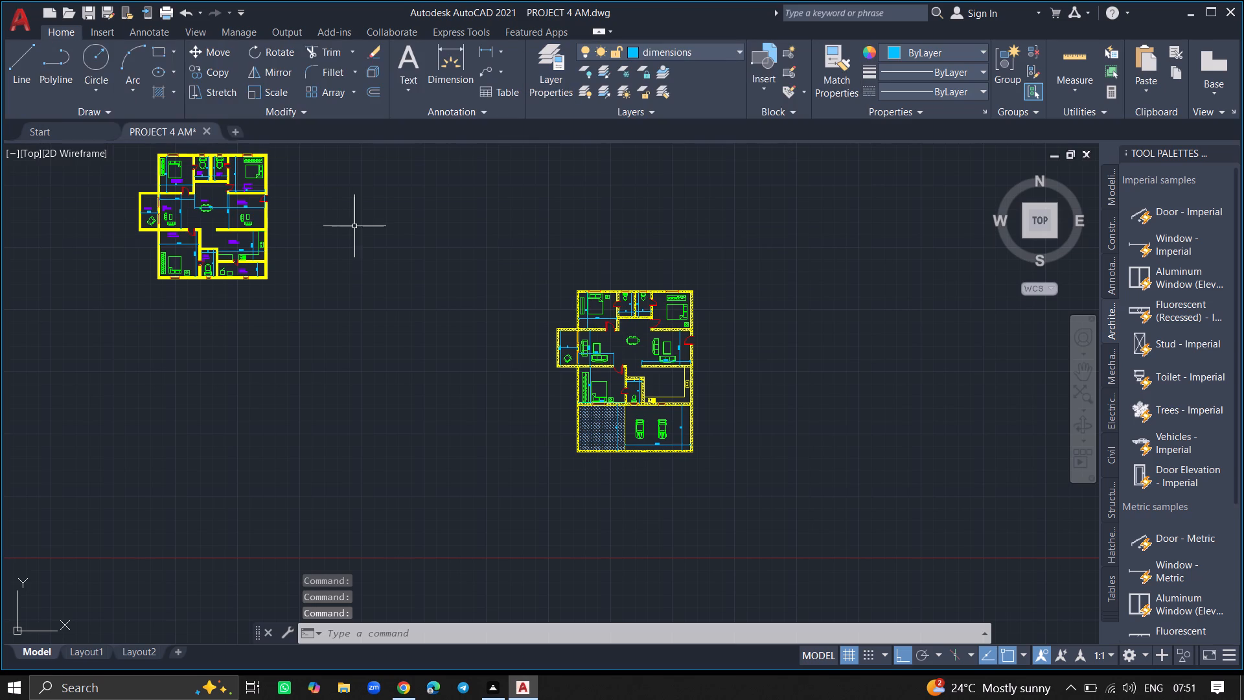
# Add a vertical linear dimension across the kitchen, from its upper wall face to its lower one, just inside the counter's vertical run.
pyautogui.keyDown('ctrl'); pyautogui.scroll(2, 673, 384); pyautogui.keyUp('ctrl')
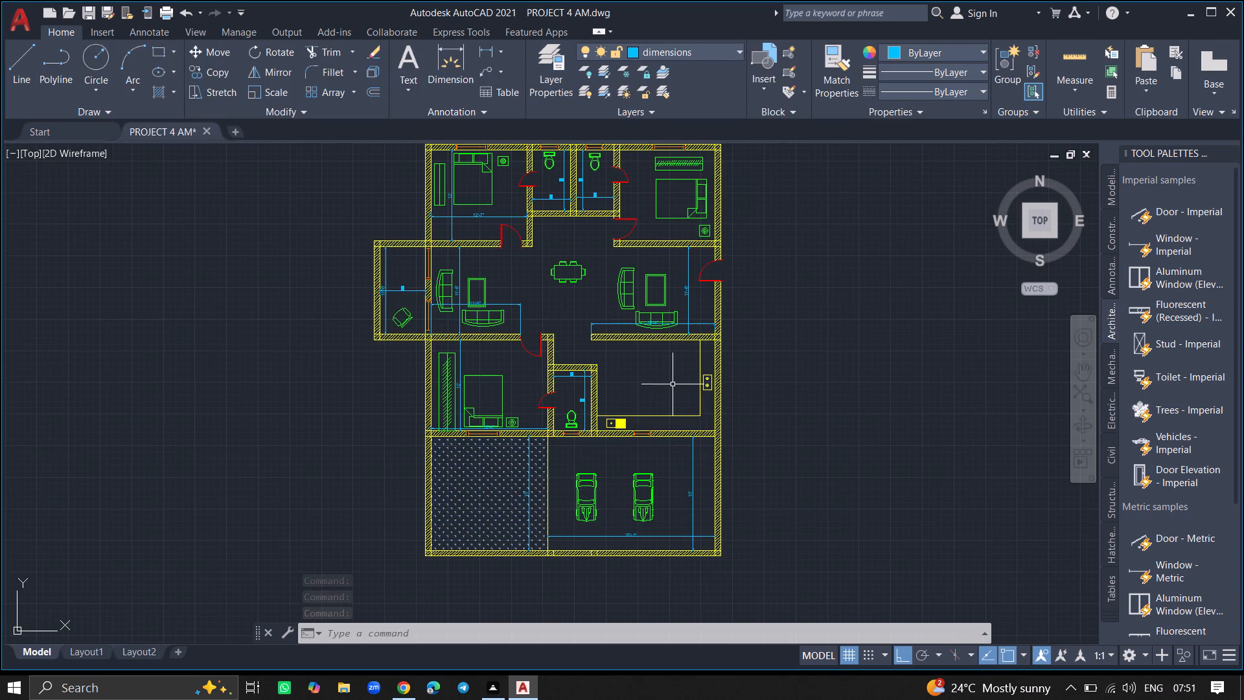
pyautogui.keyDown('ctrl'); pyautogui.scroll(6, 673, 384); pyautogui.keyUp('ctrl')
pyautogui.keyDown('ctrl'); pyautogui.scroll(-4, 673, 384); pyautogui.keyUp('ctrl')
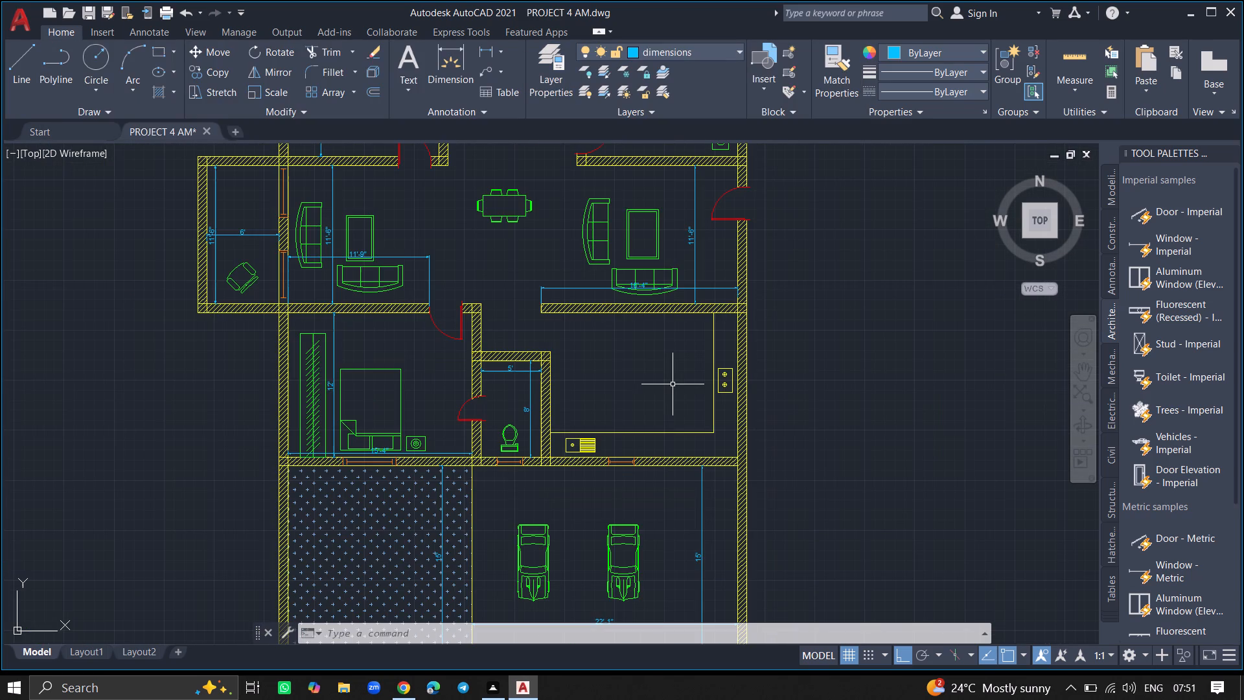
pyautogui.write('DI')
pyautogui.press('m')
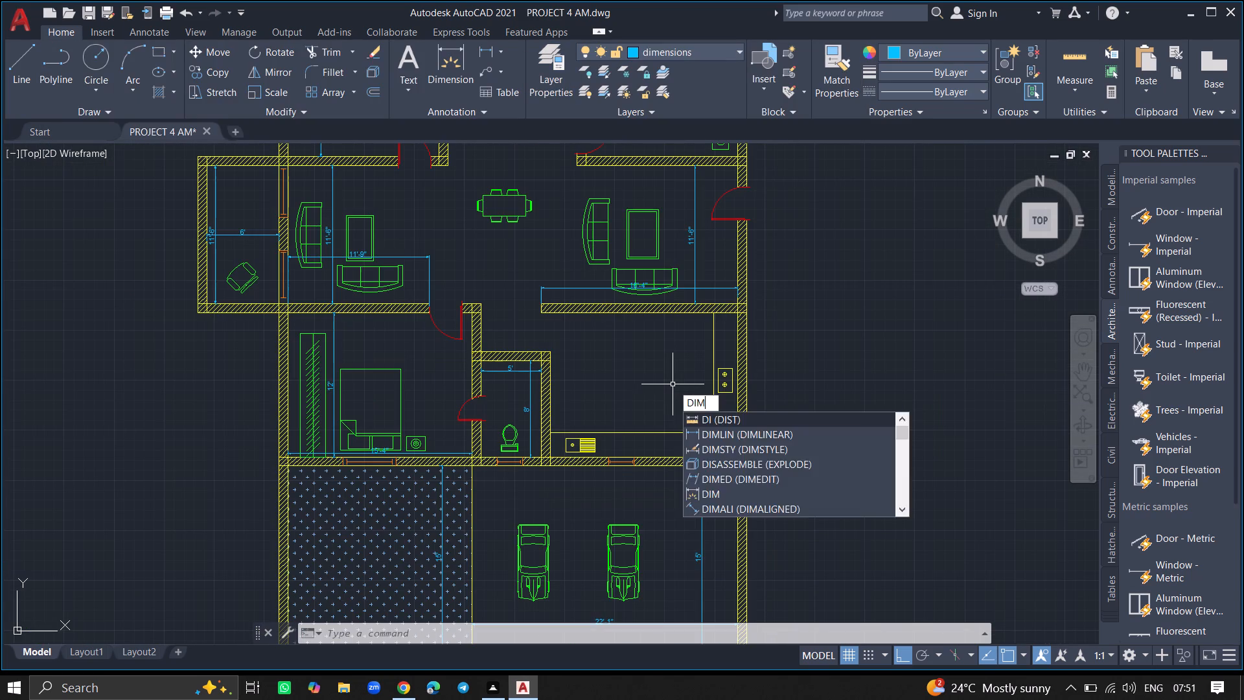
pyautogui.press('l')
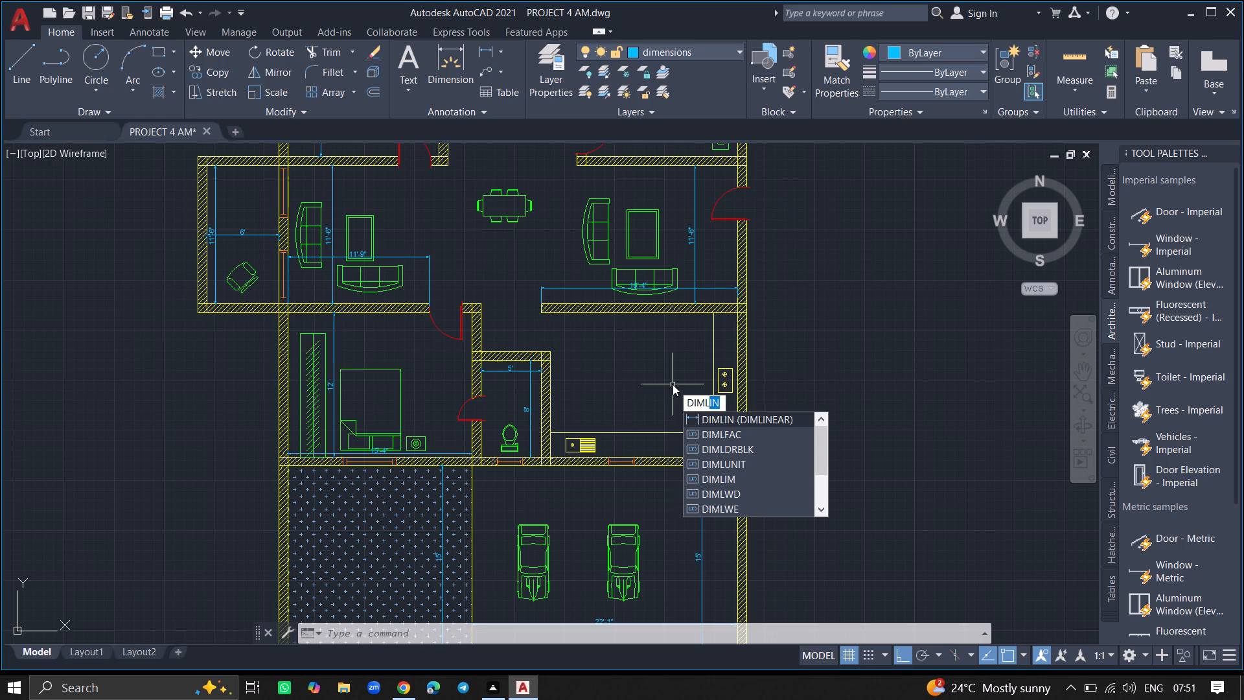
pyautogui.press('i')
pyautogui.write('NEAR')
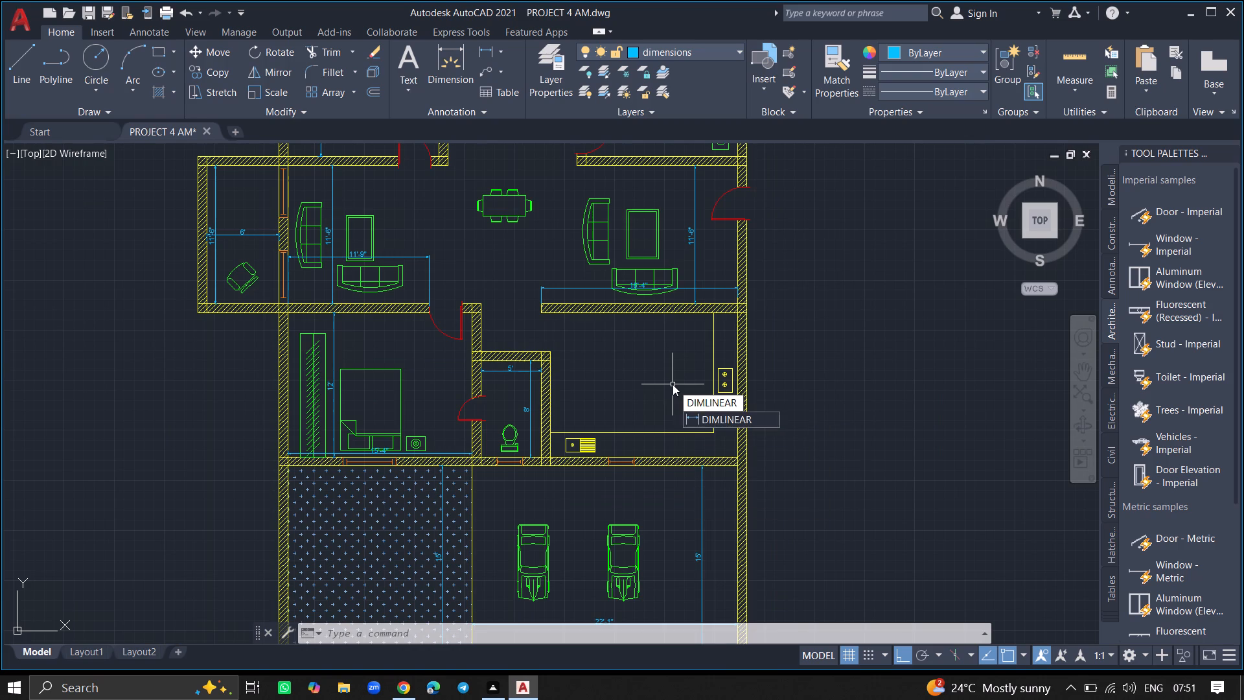
pyautogui.press('Return')
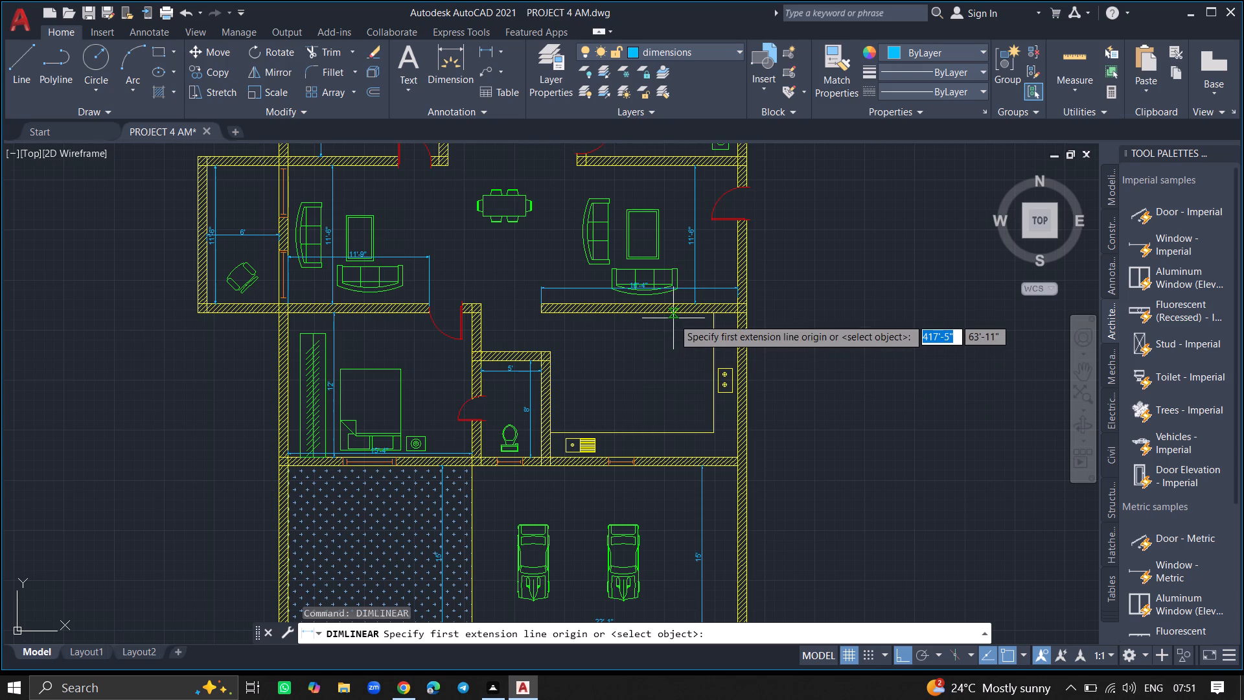
pyautogui.moveTo(693, 313); pyautogui.dragTo(693, 349)
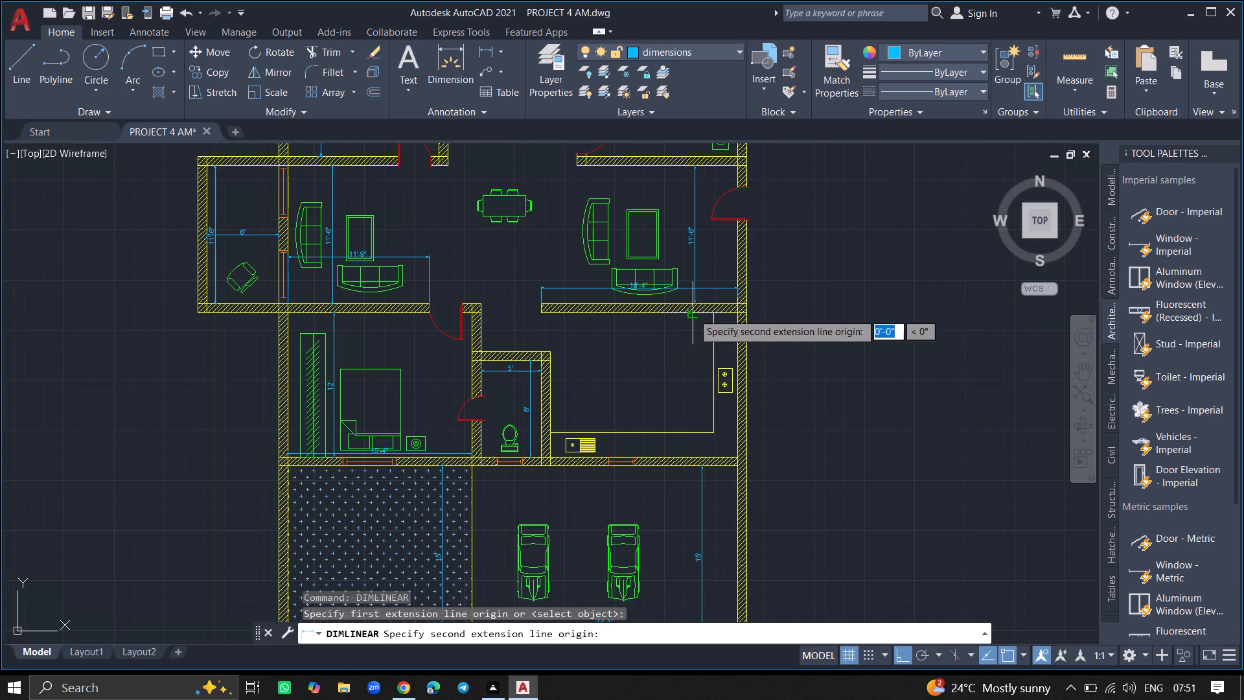
pyautogui.moveTo(693, 349); pyautogui.dragTo(693, 421)
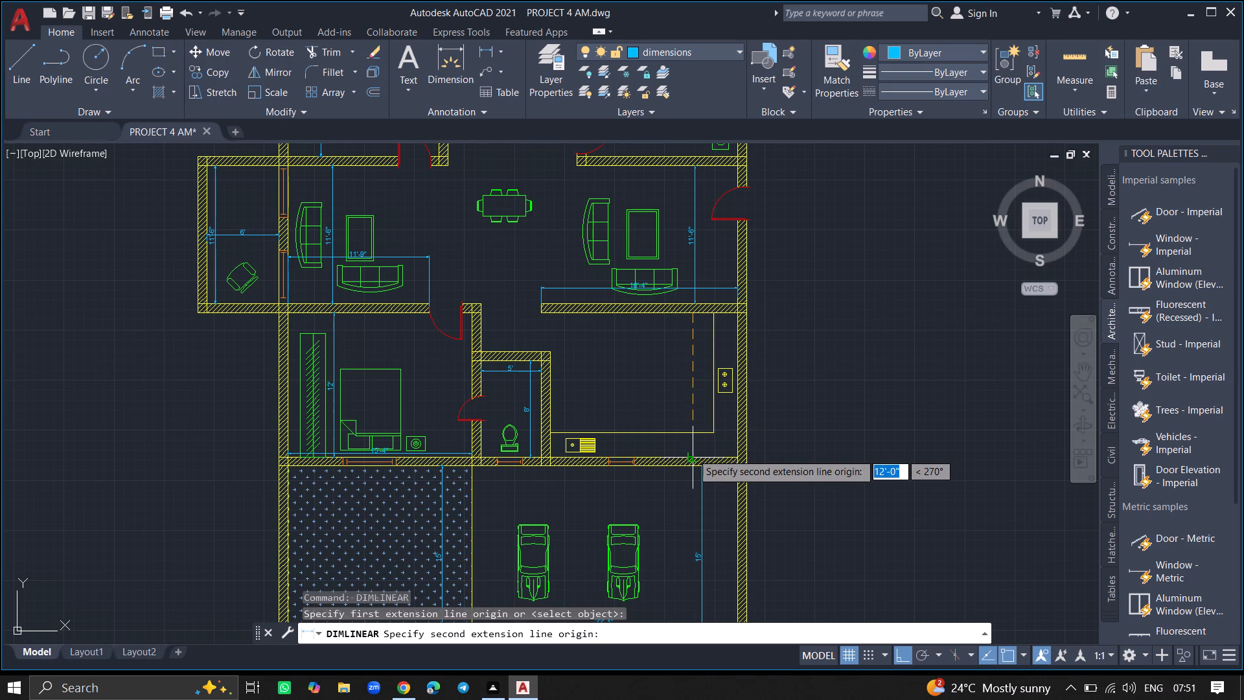
pyautogui.click(692, 453)
pyautogui.click(692, 443)
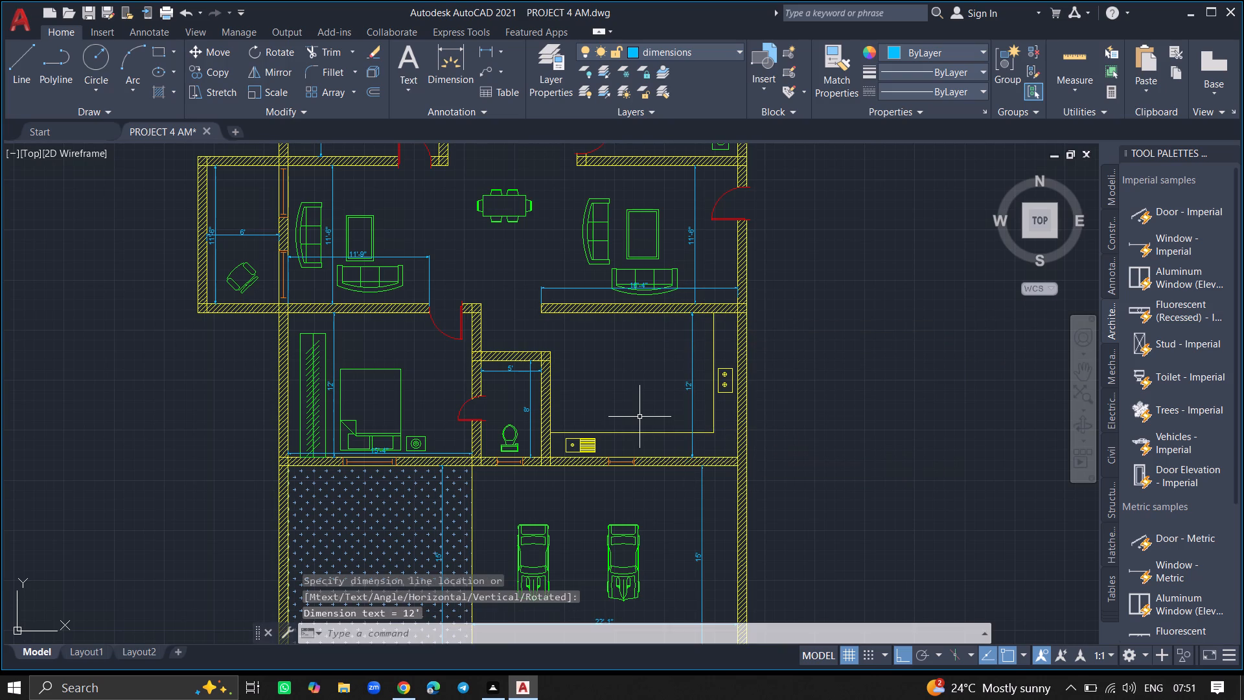
# Add a horizontal linear dimension across the kitchen between its side wall faces, just above the sink counter's front edge.
pyautogui.write('DIMLINEAR')
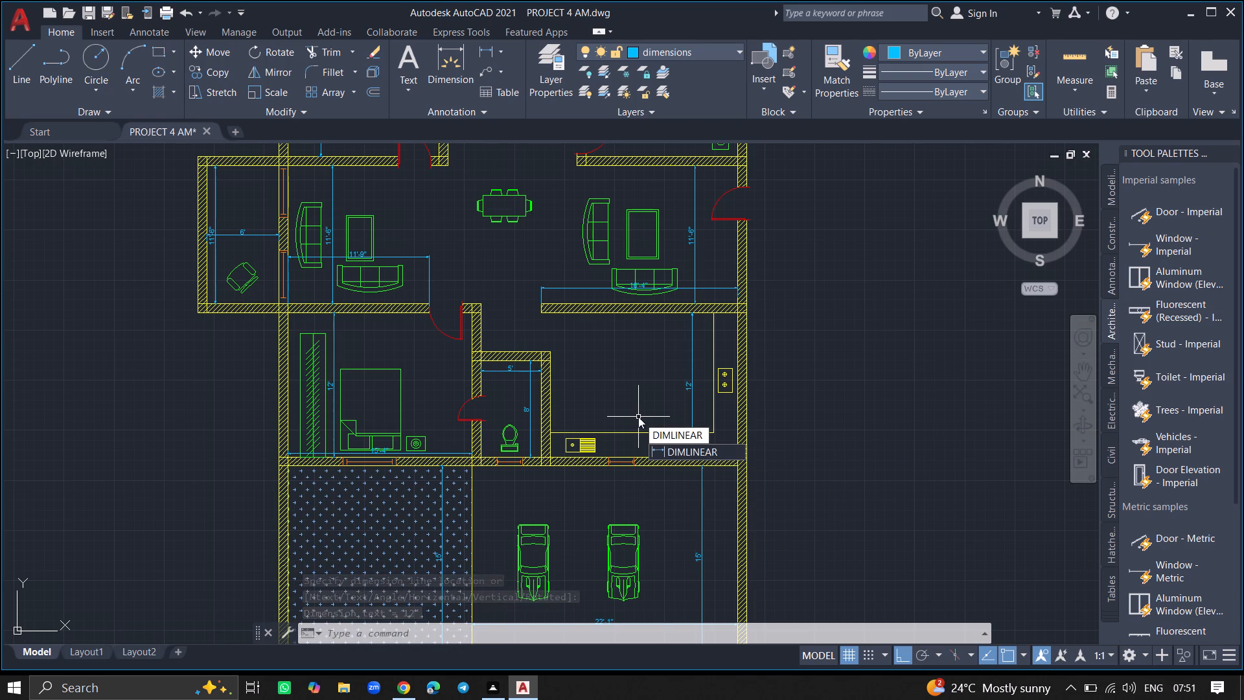
pyautogui.press('Return')
pyautogui.keyDown('ctrl'); pyautogui.scroll(5, 638, 417); pyautogui.keyUp('ctrl')
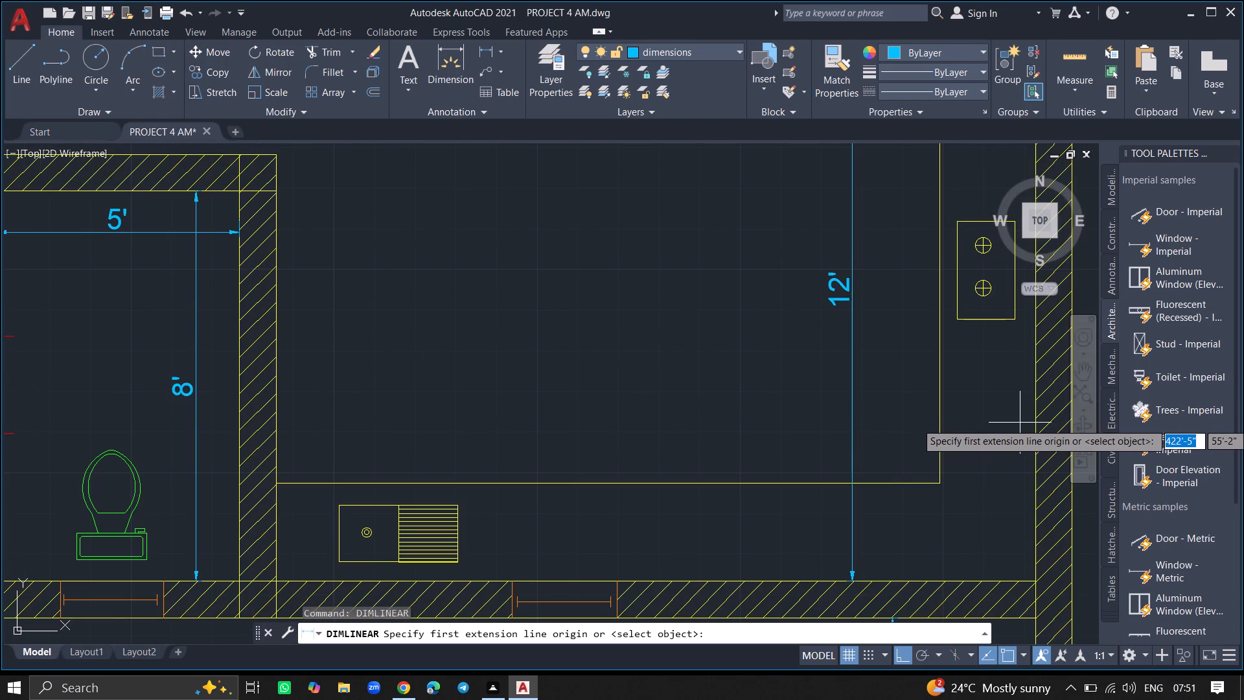
pyautogui.moveTo(1037, 427); pyautogui.dragTo(872, 443)
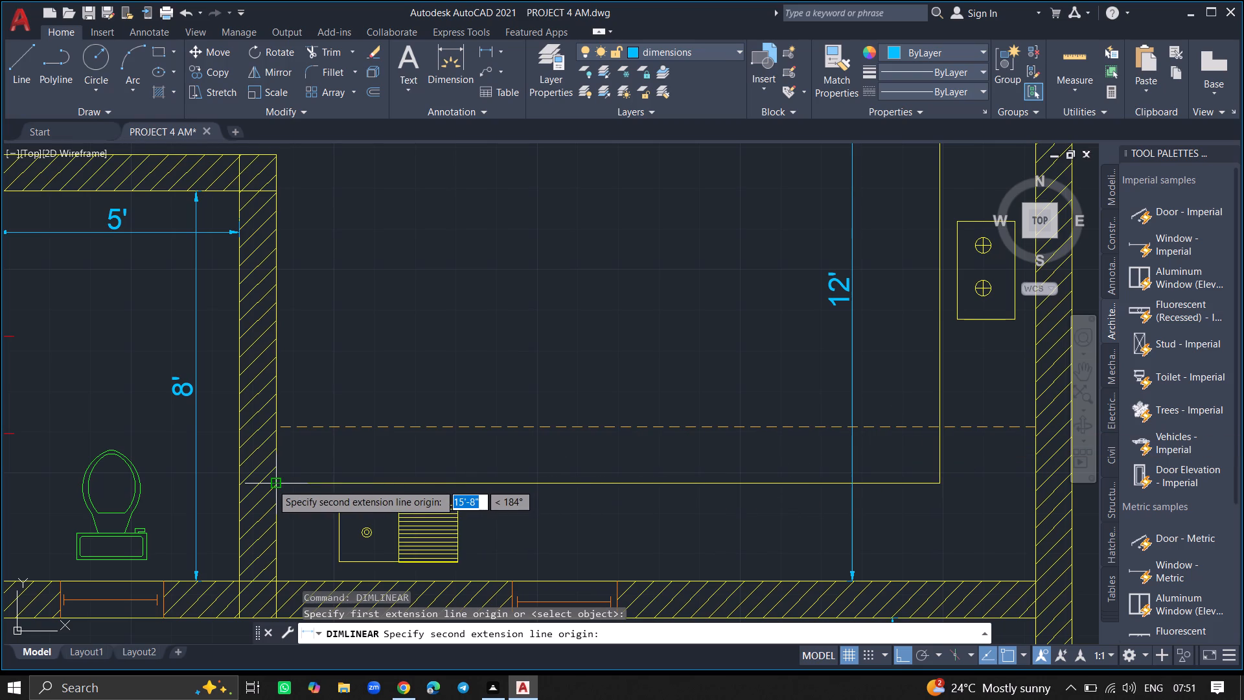
pyautogui.click(277, 432)
pyautogui.click(292, 428)
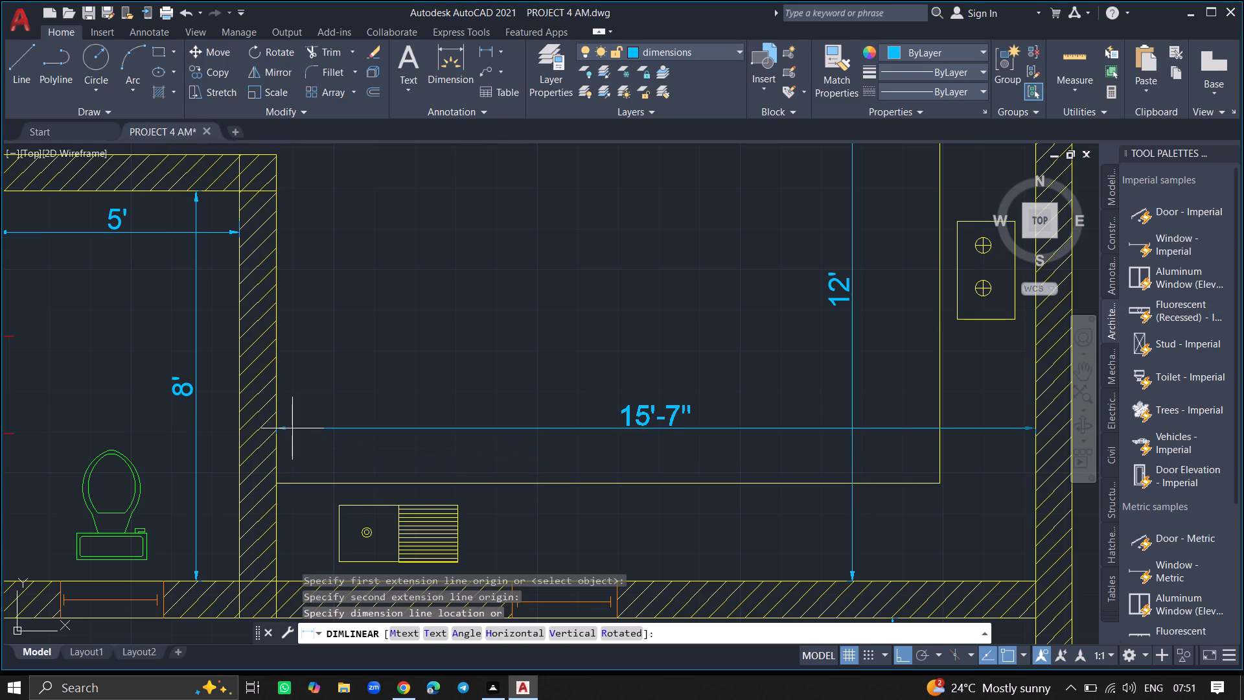
# Look over the dimensioned floor plan for rooms that still lack dimensions, ending at the upper-right bedroom.
pyautogui.keyDown('ctrl'); pyautogui.scroll(-3, 292, 428); pyautogui.keyUp('ctrl')
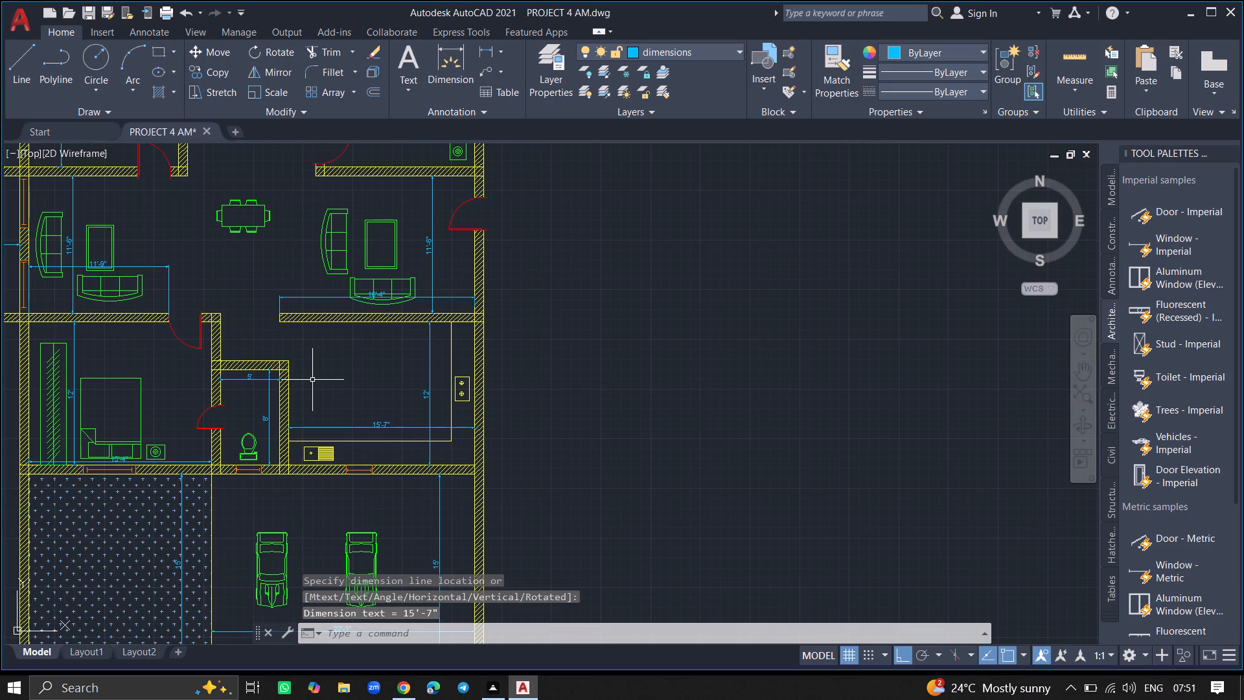
pyautogui.keyDown('ctrl'); pyautogui.scroll(-1, 253, 286); pyautogui.keyUp('ctrl')
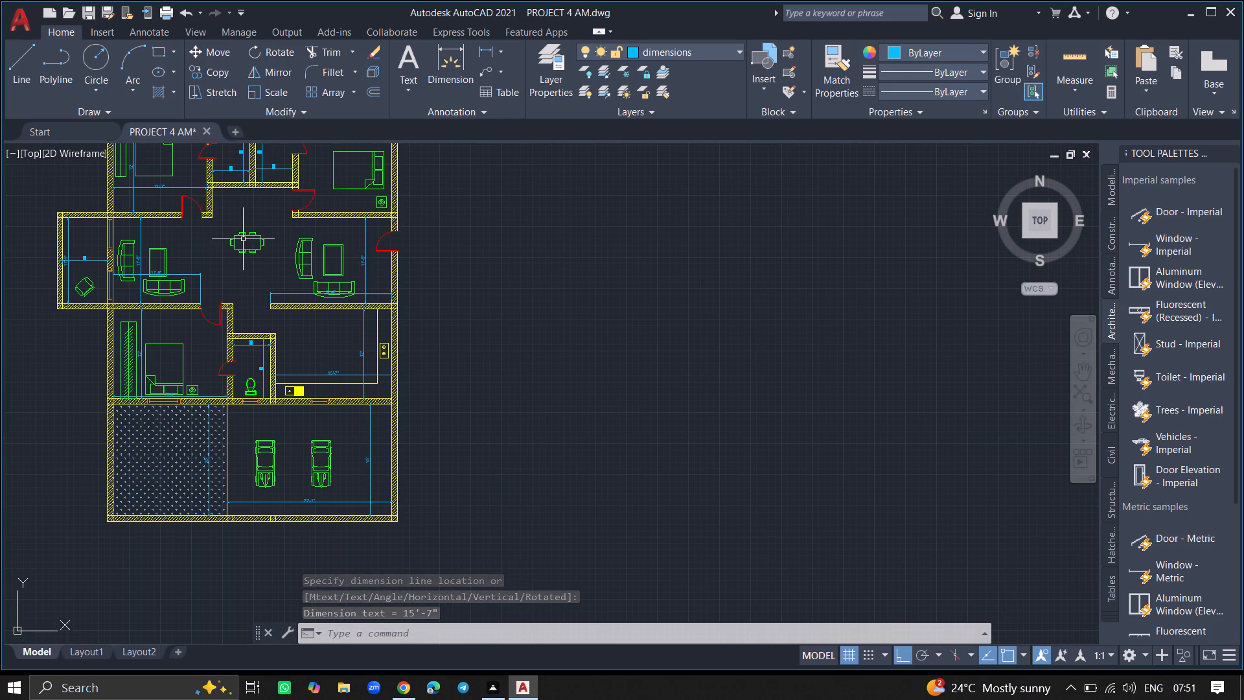
pyautogui.keyDown('ctrl'); pyautogui.scroll(3, 242, 234); pyautogui.keyUp('ctrl')
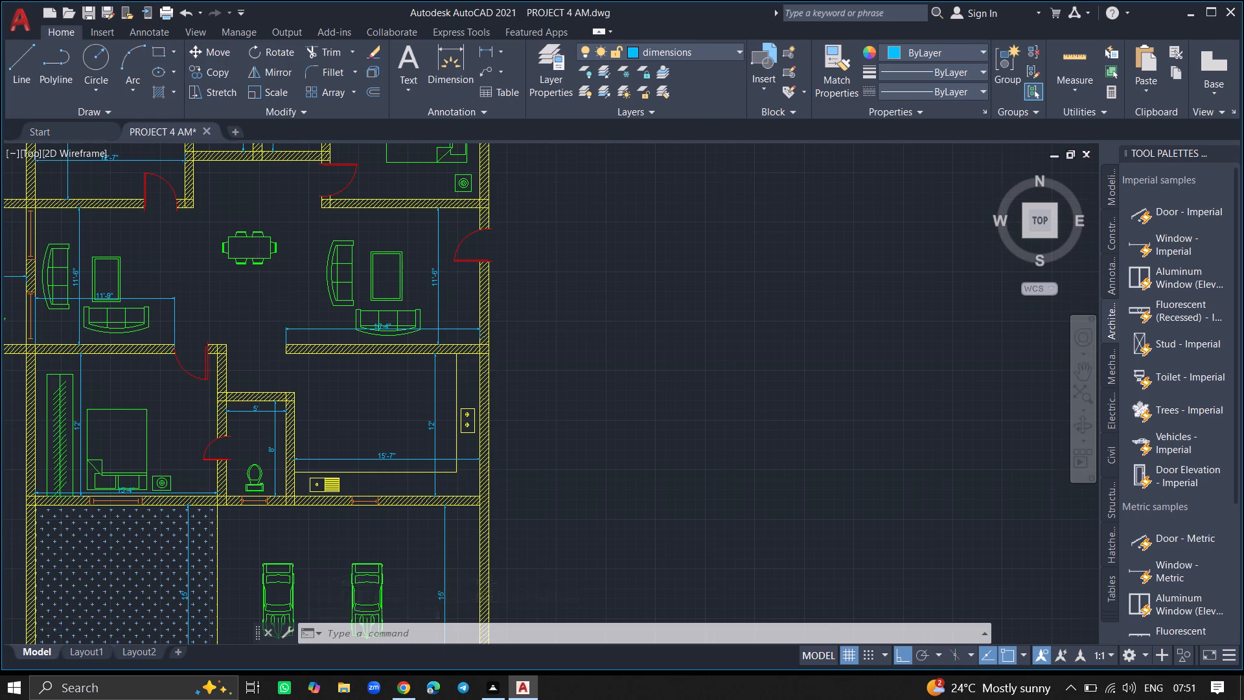
pyautogui.keyDown('ctrl'); pyautogui.scroll(-3, 251, 237); pyautogui.keyUp('ctrl')
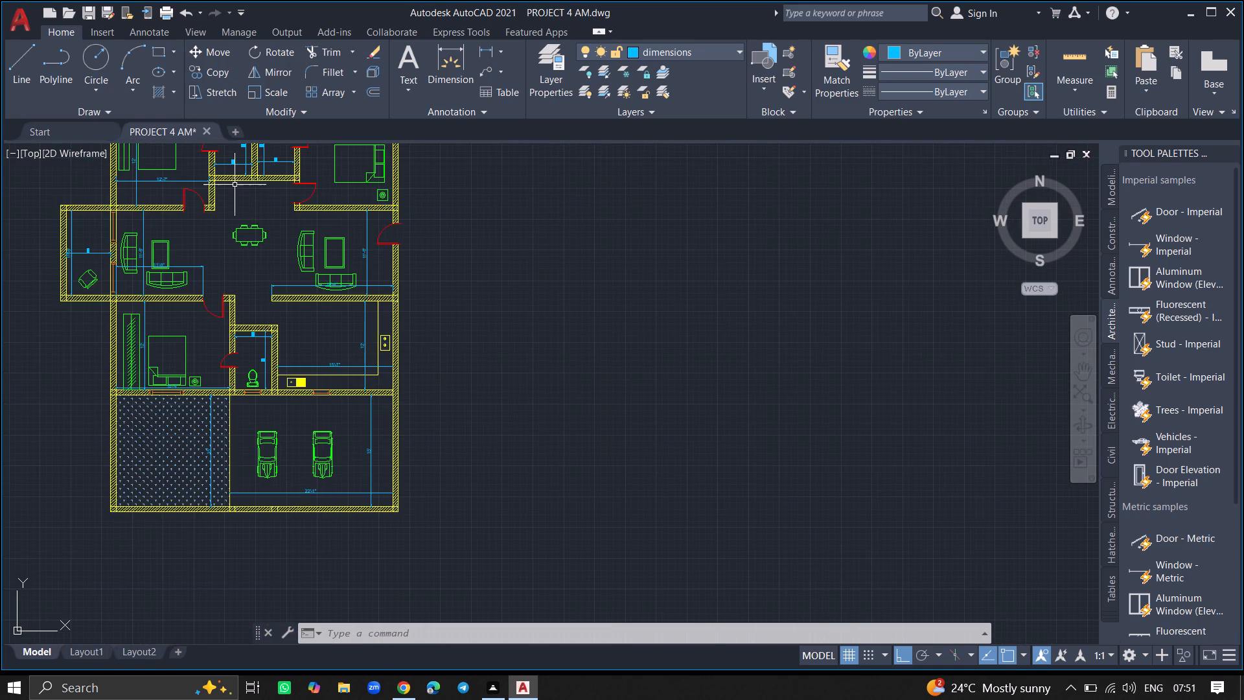
pyautogui.keyDown('ctrl'); pyautogui.scroll(-1, 235, 185); pyautogui.keyUp('ctrl')
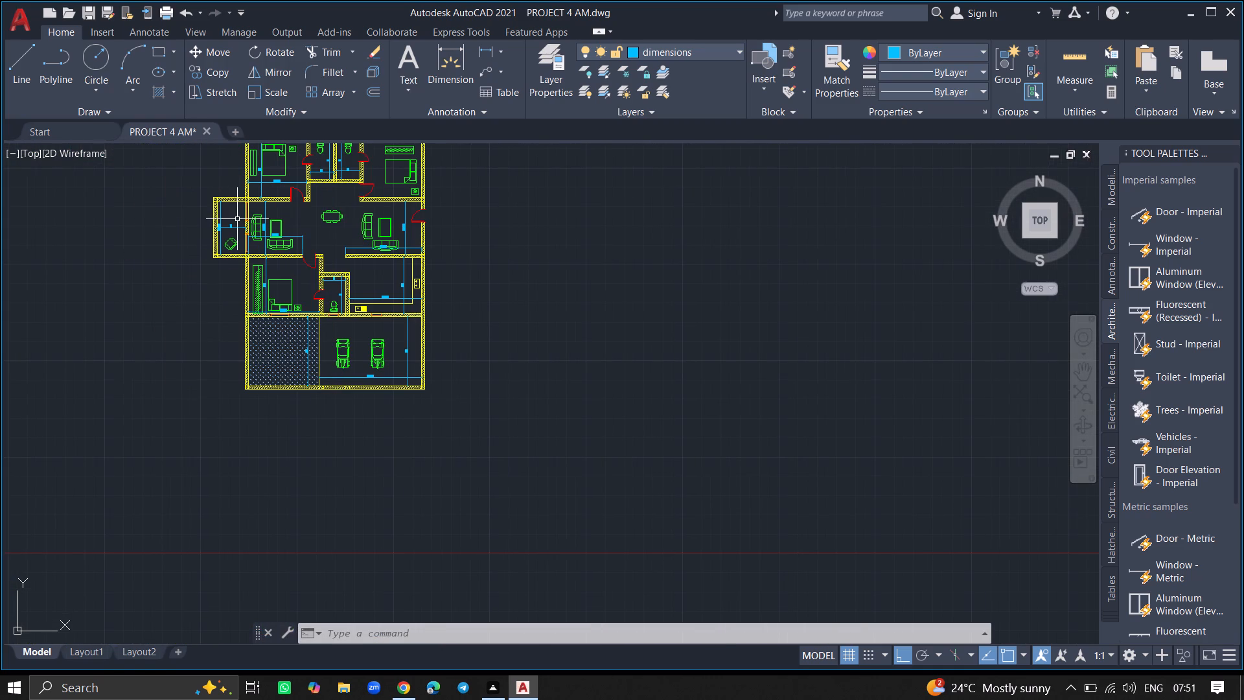
pyautogui.keyDown('ctrl'); pyautogui.scroll(-2, 255, 320); pyautogui.keyUp('ctrl')
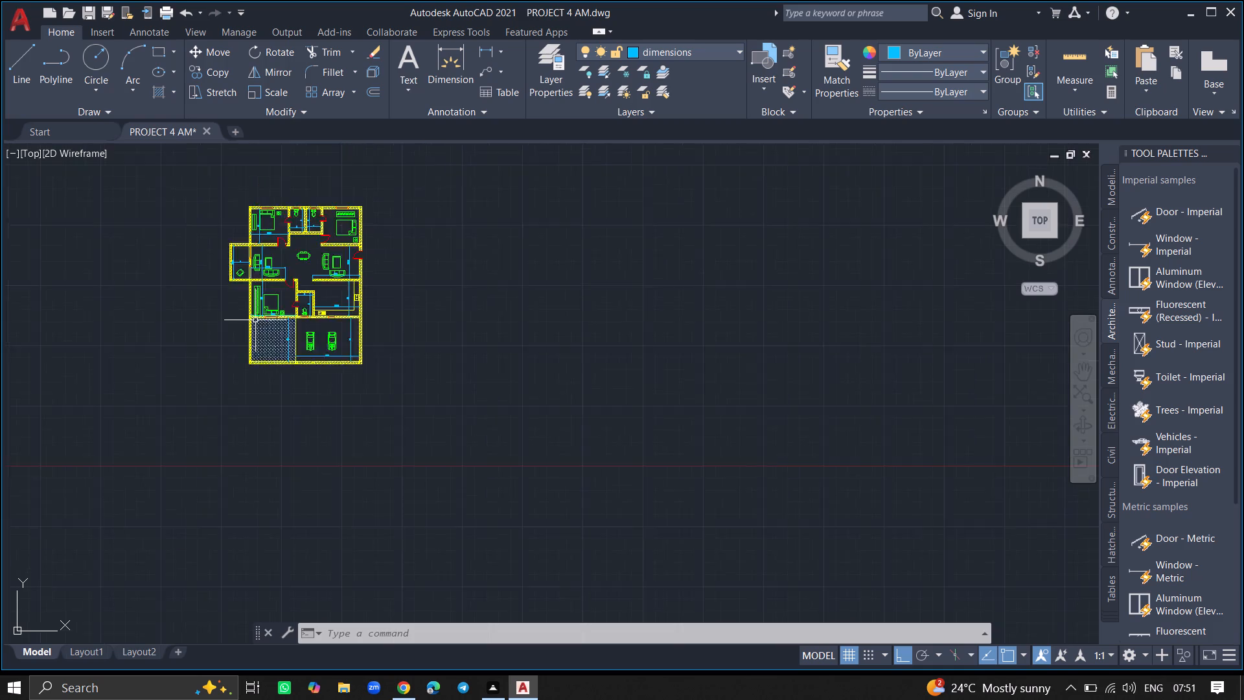
pyautogui.keyDown('ctrl'); pyautogui.scroll(-1, 255, 320); pyautogui.keyUp('ctrl')
pyautogui.keyDown('ctrl'); pyautogui.scroll(5, 280, 291); pyautogui.keyUp('ctrl')
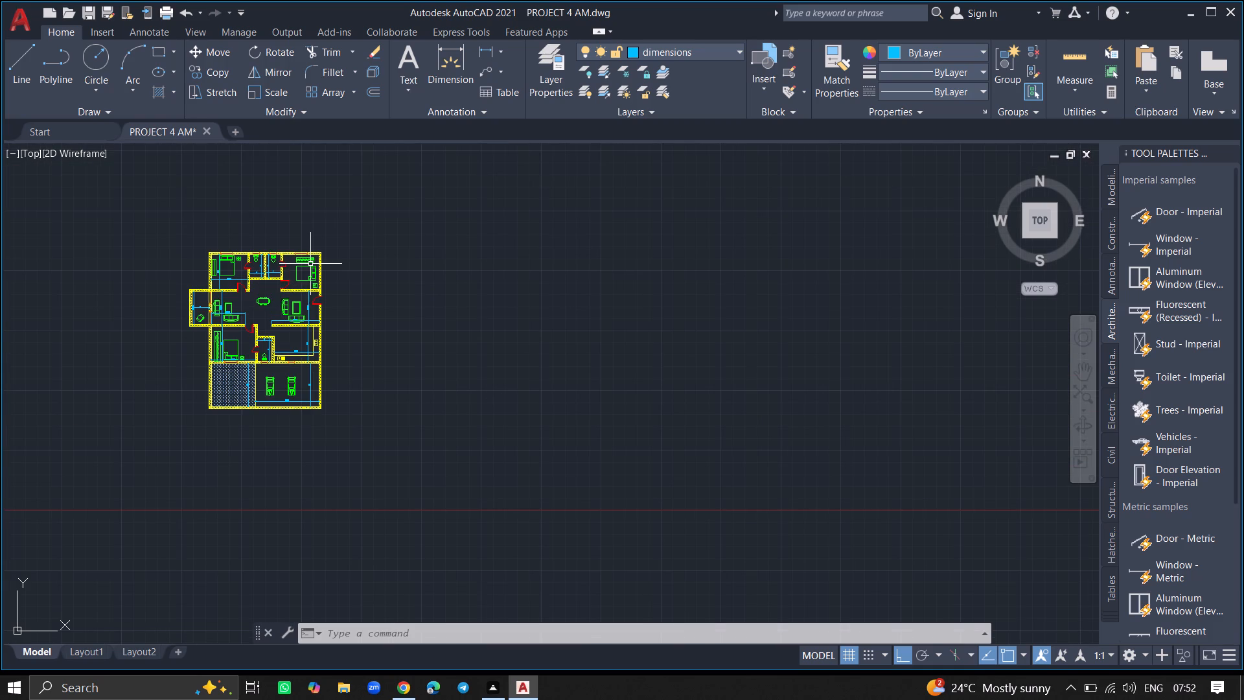
pyautogui.keyDown('ctrl'); pyautogui.scroll(3, 310, 263); pyautogui.keyUp('ctrl')
pyautogui.keyDown('ctrl'); pyautogui.scroll(4, 229, 276); pyautogui.keyUp('ctrl')
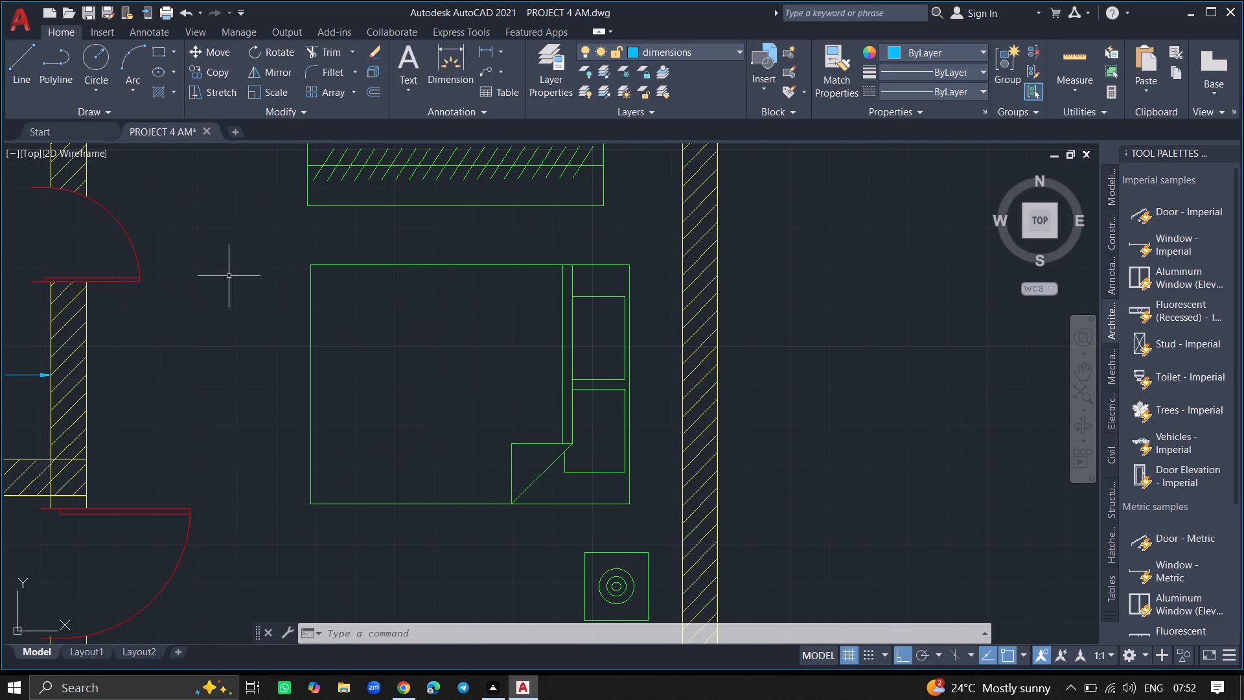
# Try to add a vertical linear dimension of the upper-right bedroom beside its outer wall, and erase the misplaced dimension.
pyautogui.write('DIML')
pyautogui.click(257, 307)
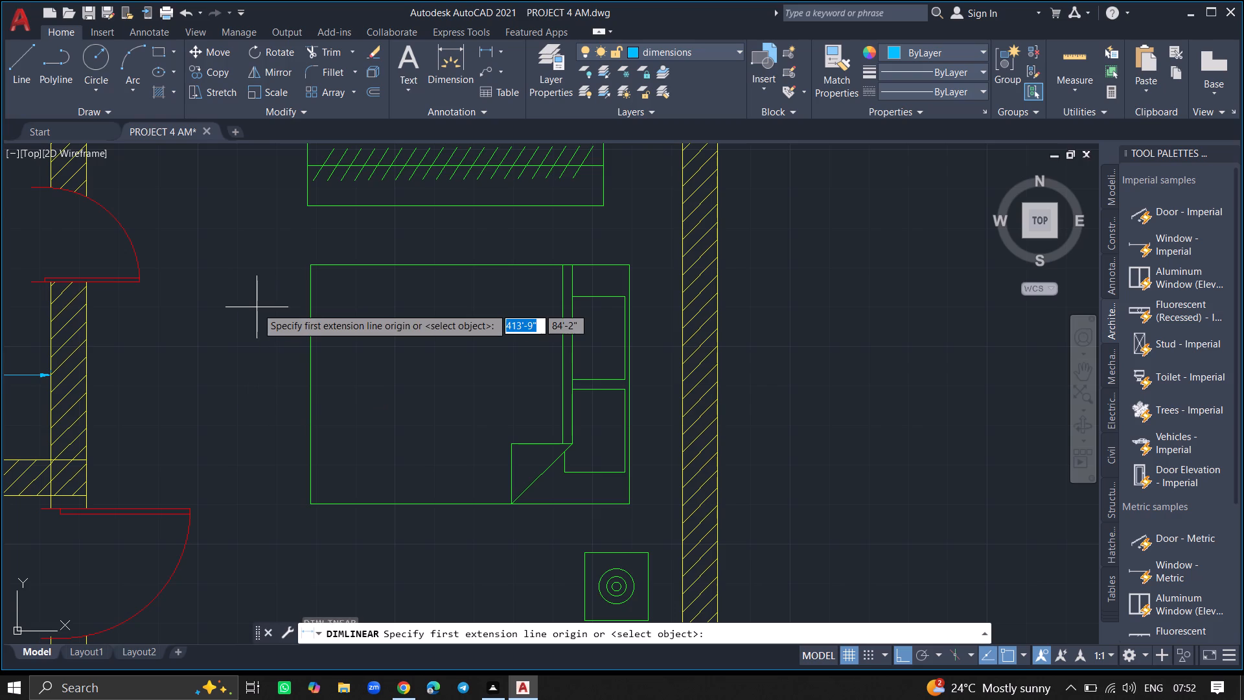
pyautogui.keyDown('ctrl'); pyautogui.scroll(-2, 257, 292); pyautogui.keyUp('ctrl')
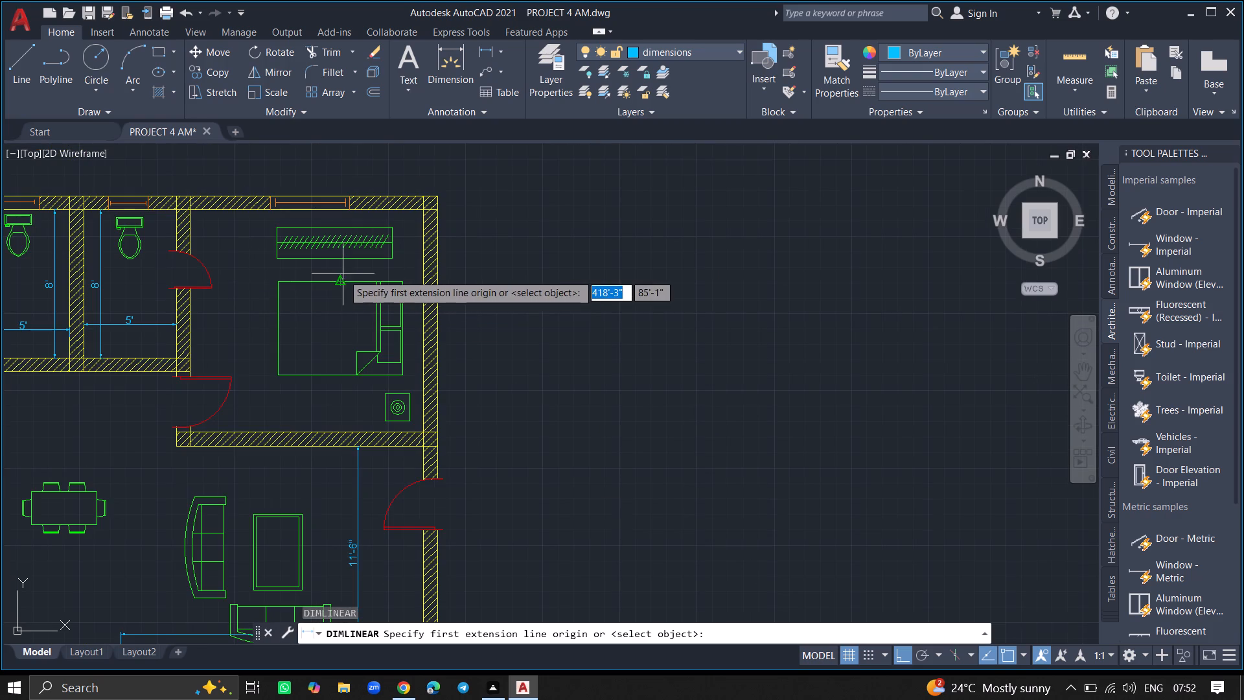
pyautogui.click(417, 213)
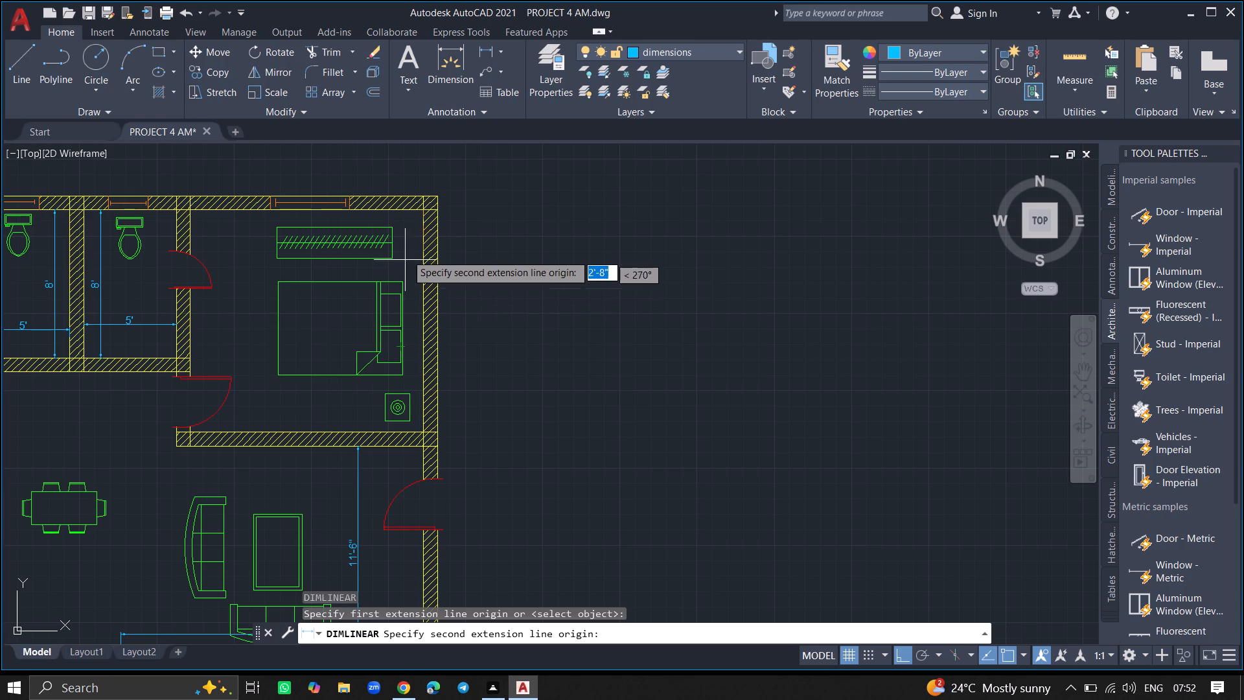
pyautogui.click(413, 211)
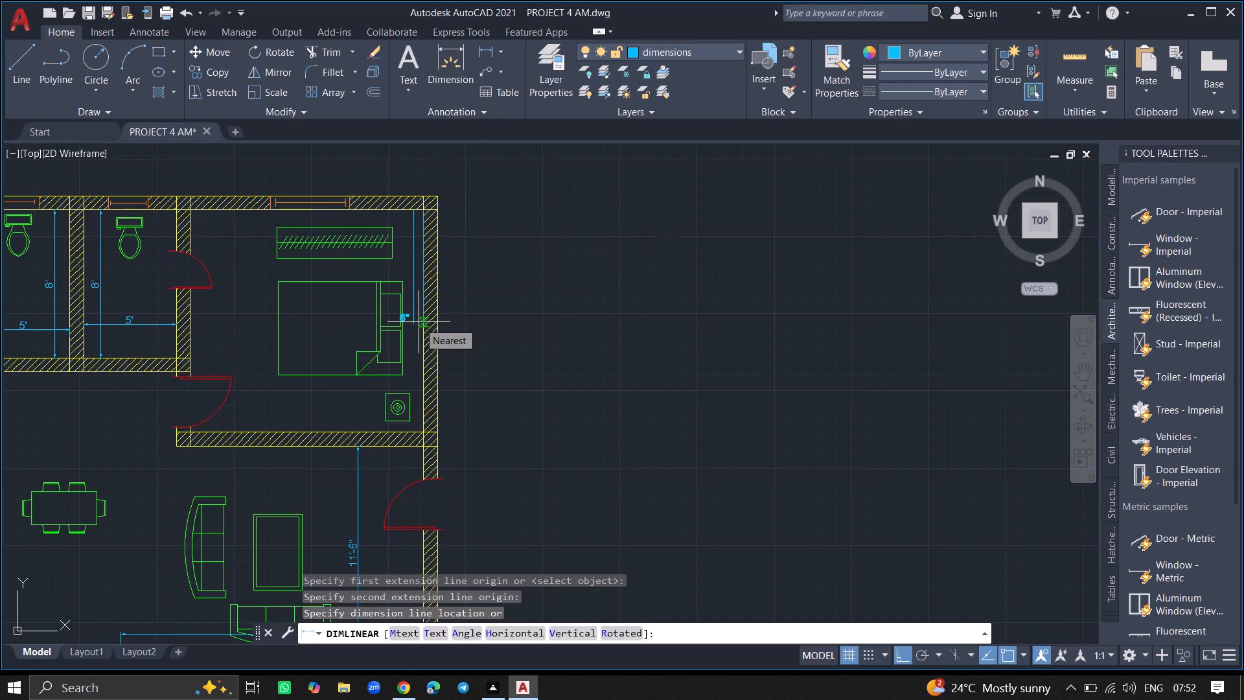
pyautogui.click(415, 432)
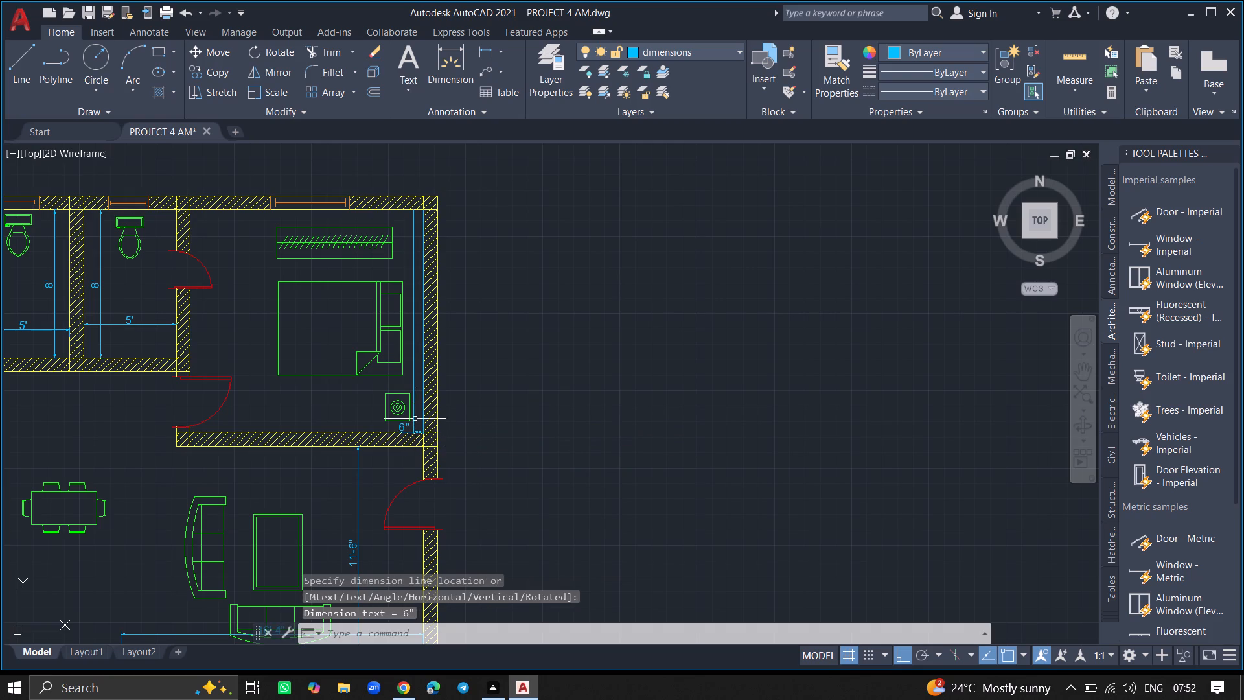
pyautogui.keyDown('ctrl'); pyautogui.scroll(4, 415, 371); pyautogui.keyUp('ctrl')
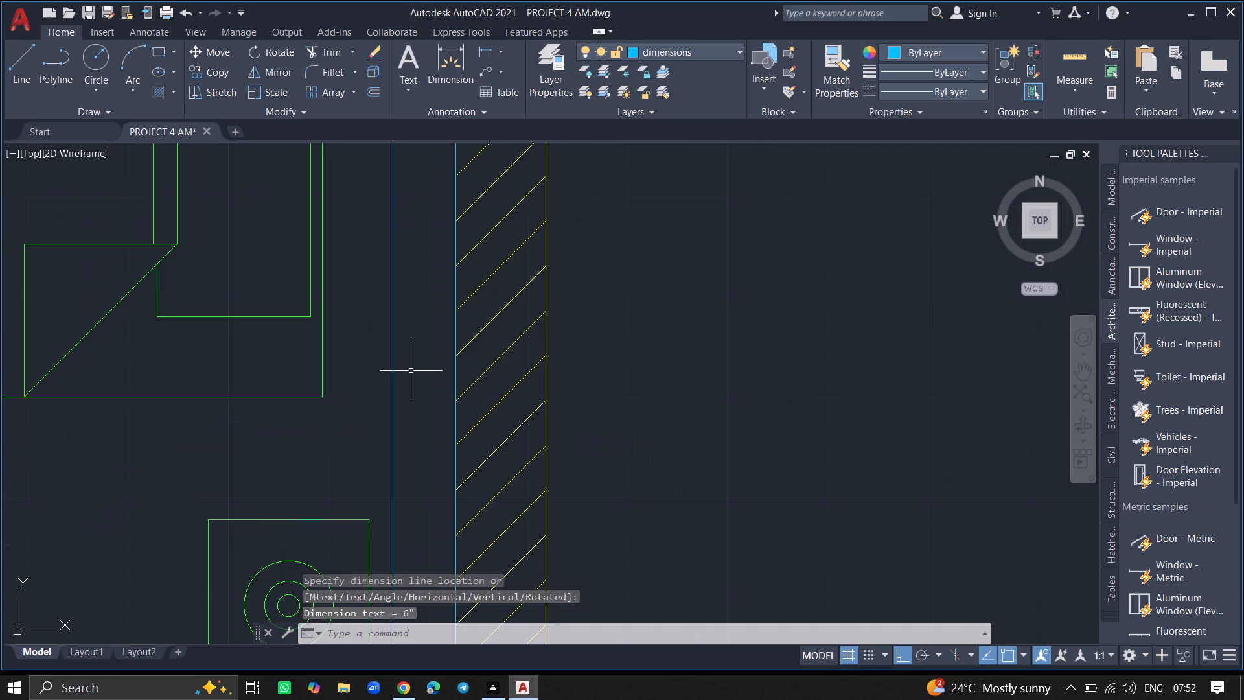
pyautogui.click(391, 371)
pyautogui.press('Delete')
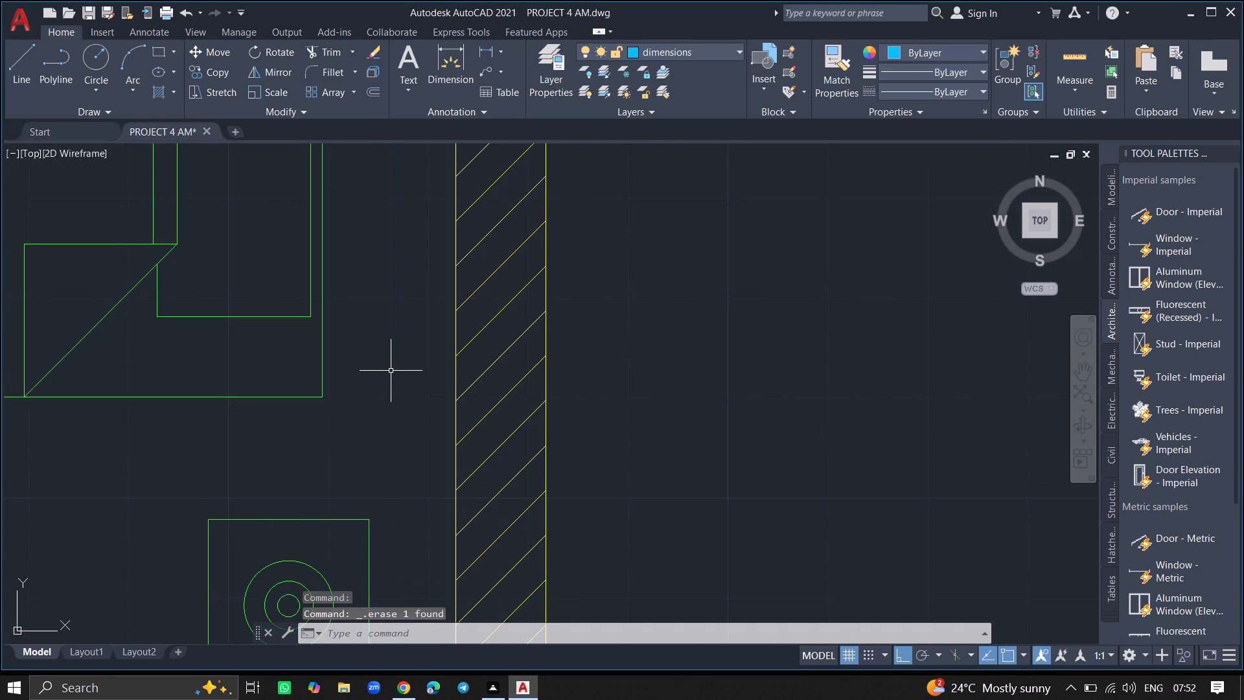
# Add a vertical linear dimension of the upper-right bedroom between its lower and upper wall faces, between the bed and the outer wall.
pyautogui.write('DIM')
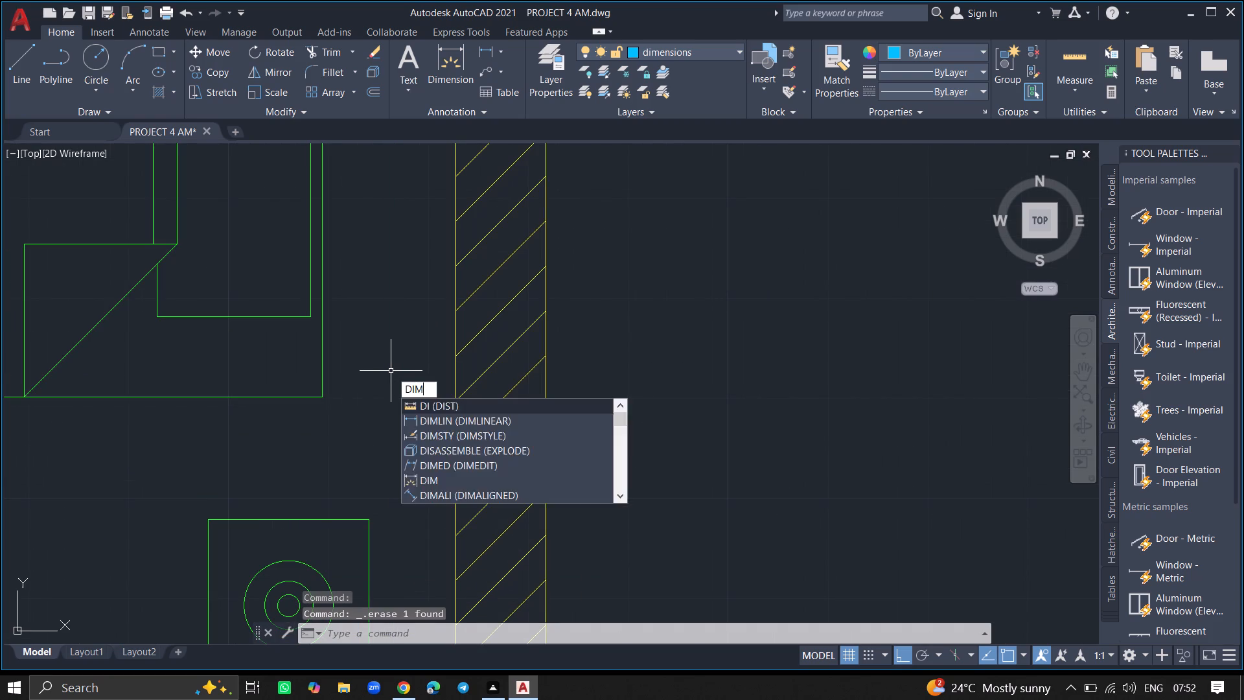
pyautogui.press('l')
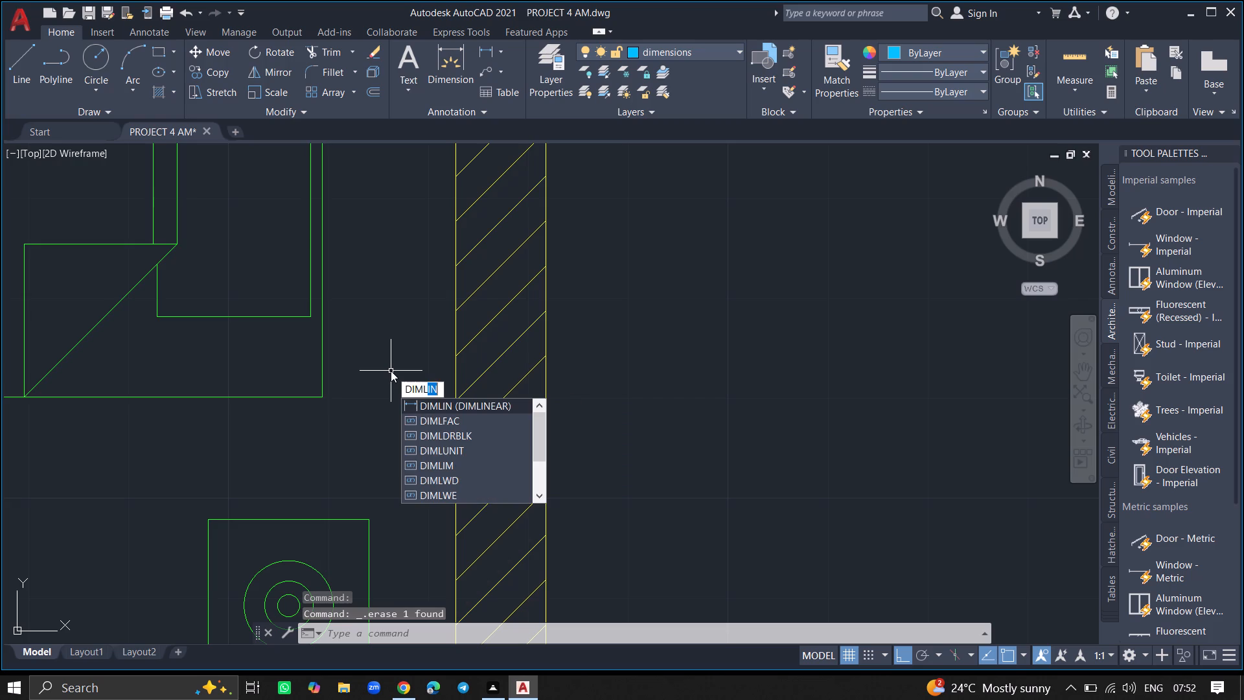
pyautogui.click(422, 406)
pyautogui.keyDown('ctrl'); pyautogui.scroll(-3, 412, 396); pyautogui.keyUp('ctrl')
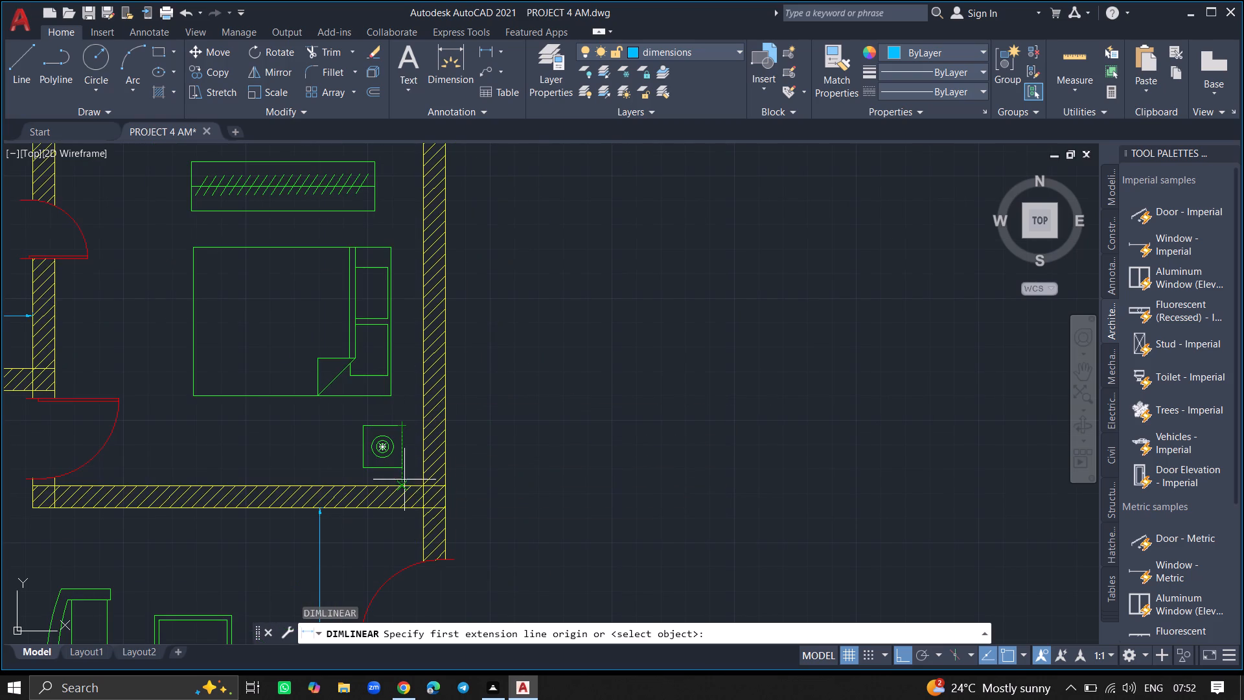
pyautogui.click(411, 484)
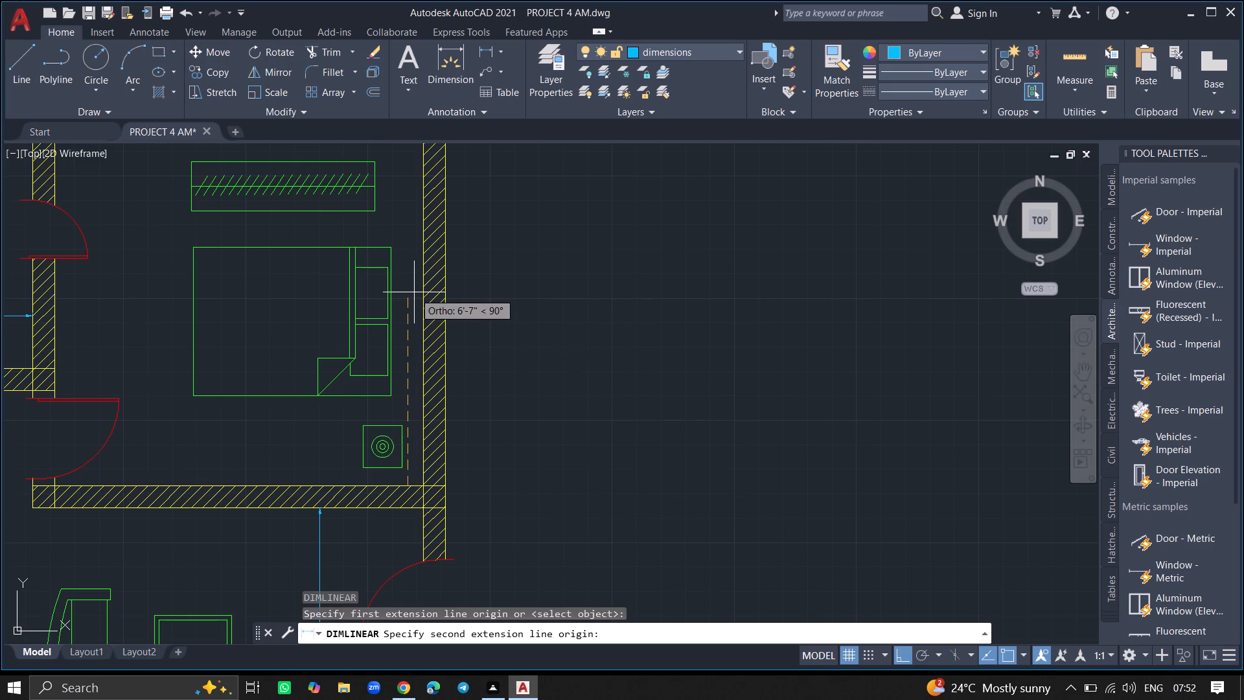
pyautogui.keyDown('ctrl'); pyautogui.scroll(-1, 411, 275); pyautogui.keyUp('ctrl')
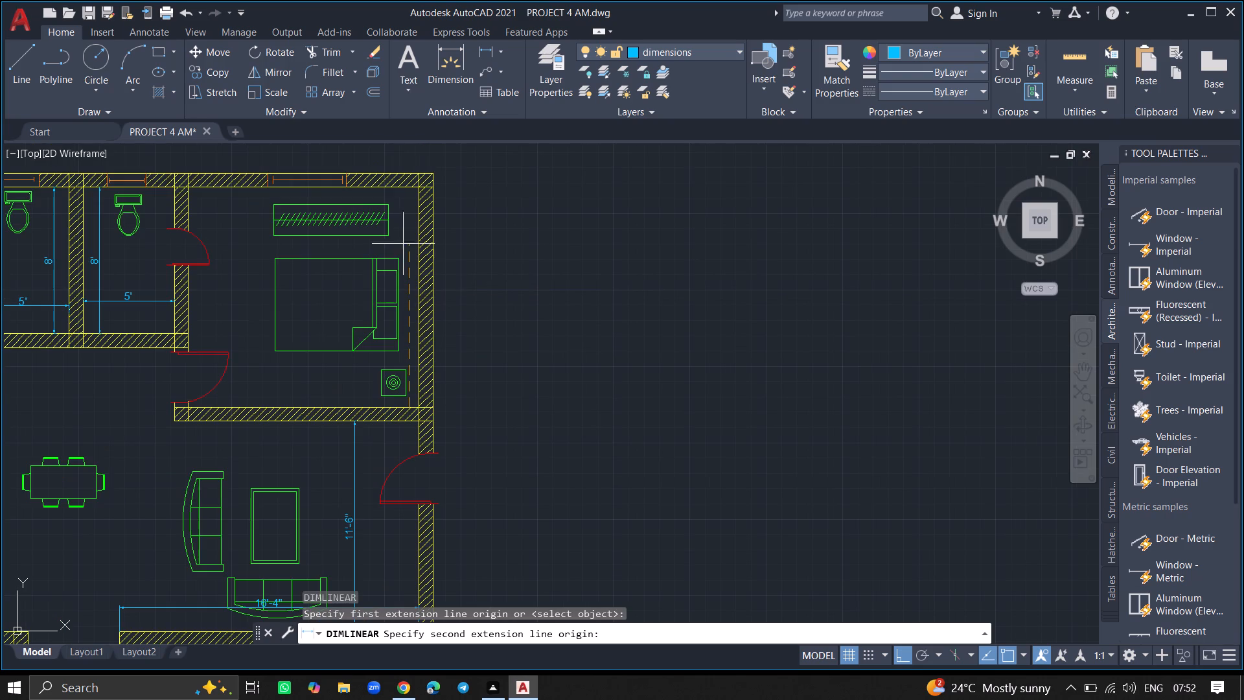
pyautogui.click(409, 189)
pyautogui.click(409, 189)
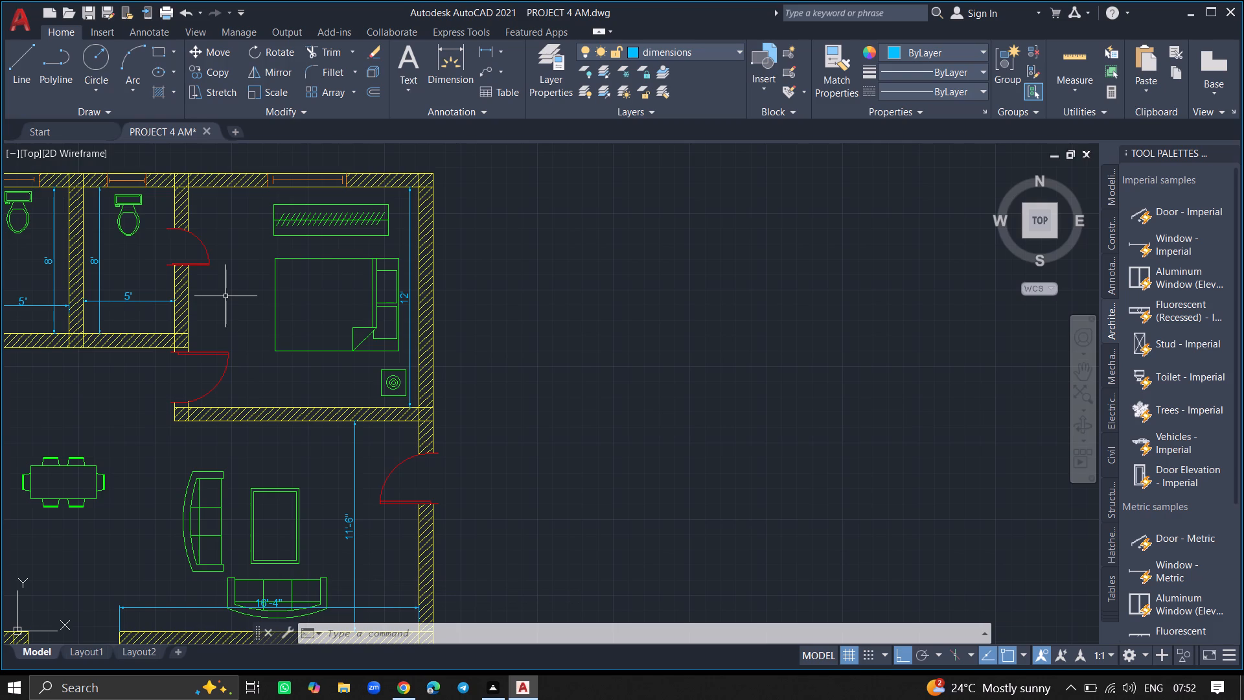
# Add a horizontal linear dimension across the upper-right bedroom between its side wall faces, passing over the lower part of the bed.
pyautogui.write('DIMLI')
pyautogui.click(250, 331)
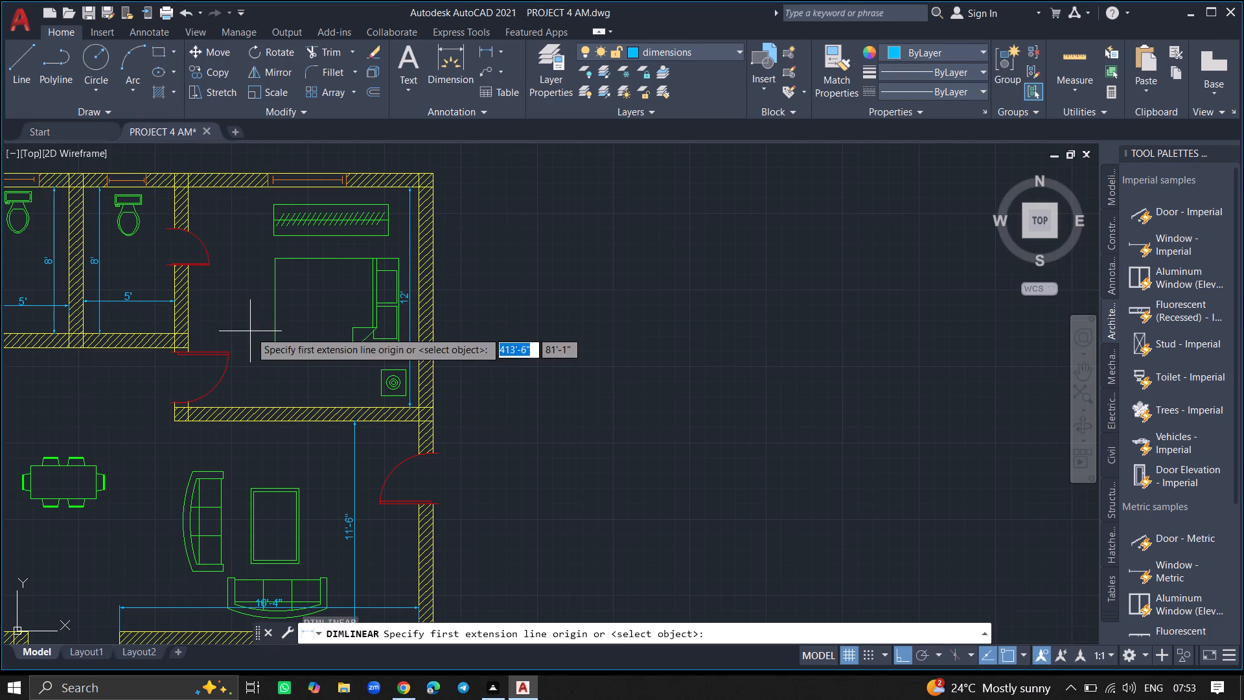
pyautogui.moveTo(186, 329); pyautogui.dragTo(346, 347)
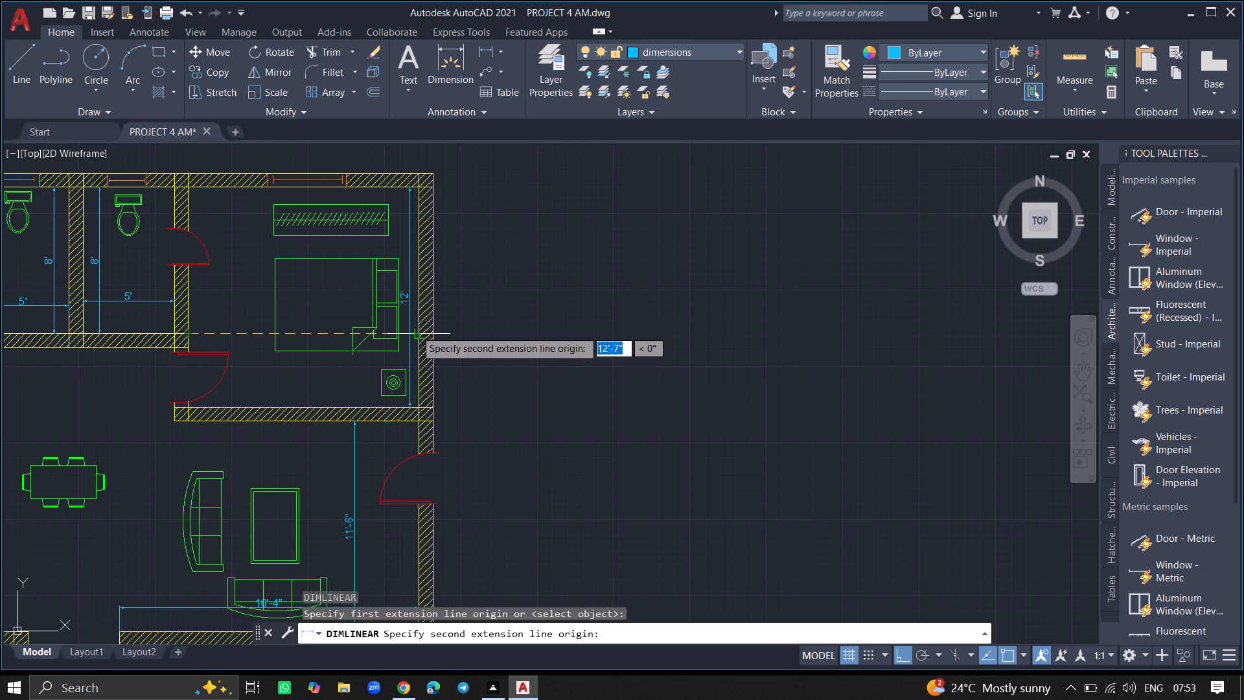
pyautogui.click(417, 330)
pyautogui.click(414, 334)
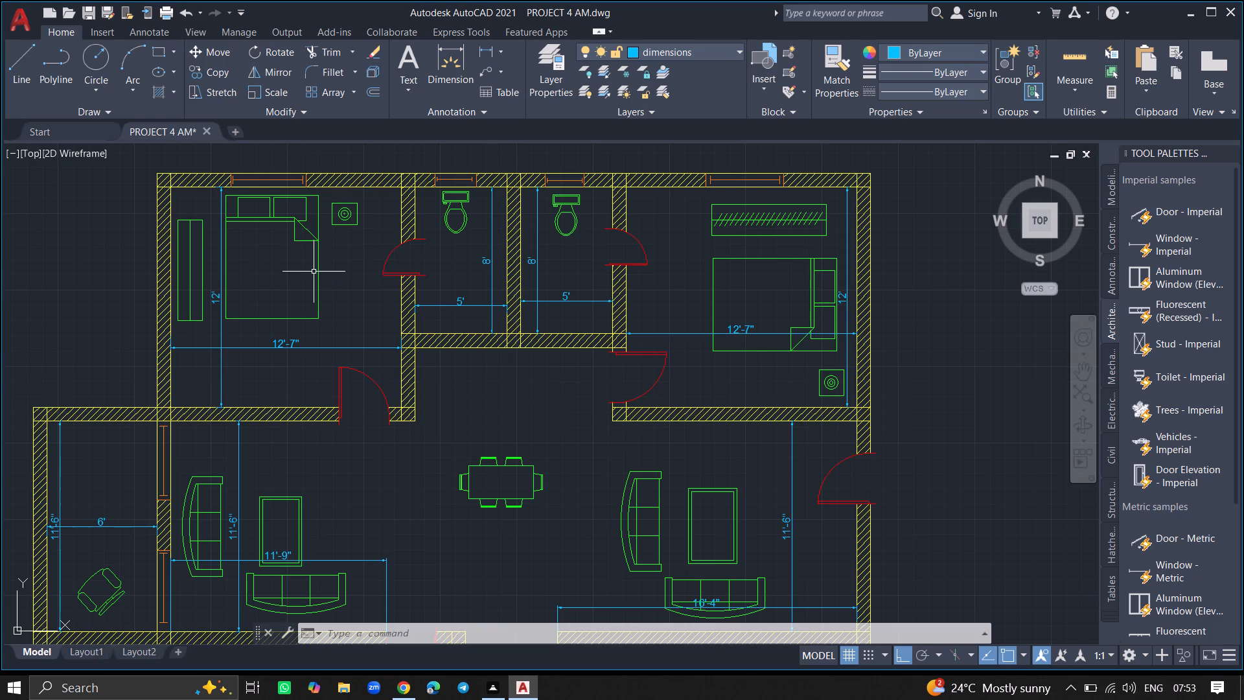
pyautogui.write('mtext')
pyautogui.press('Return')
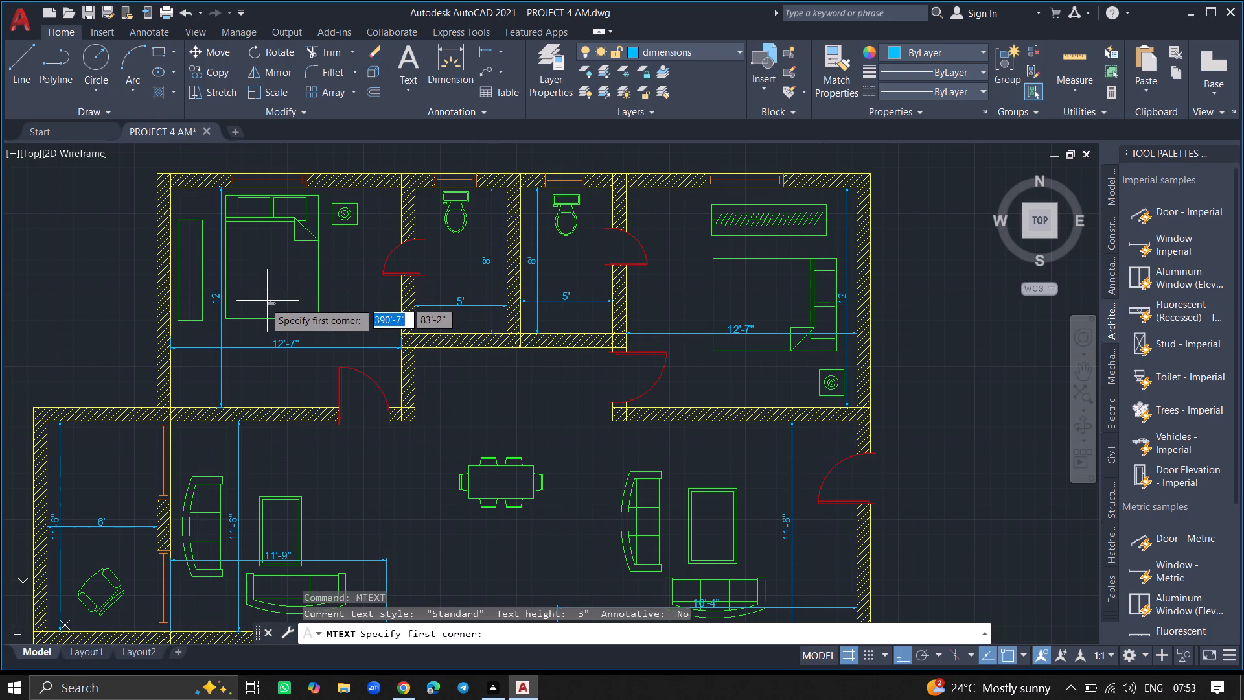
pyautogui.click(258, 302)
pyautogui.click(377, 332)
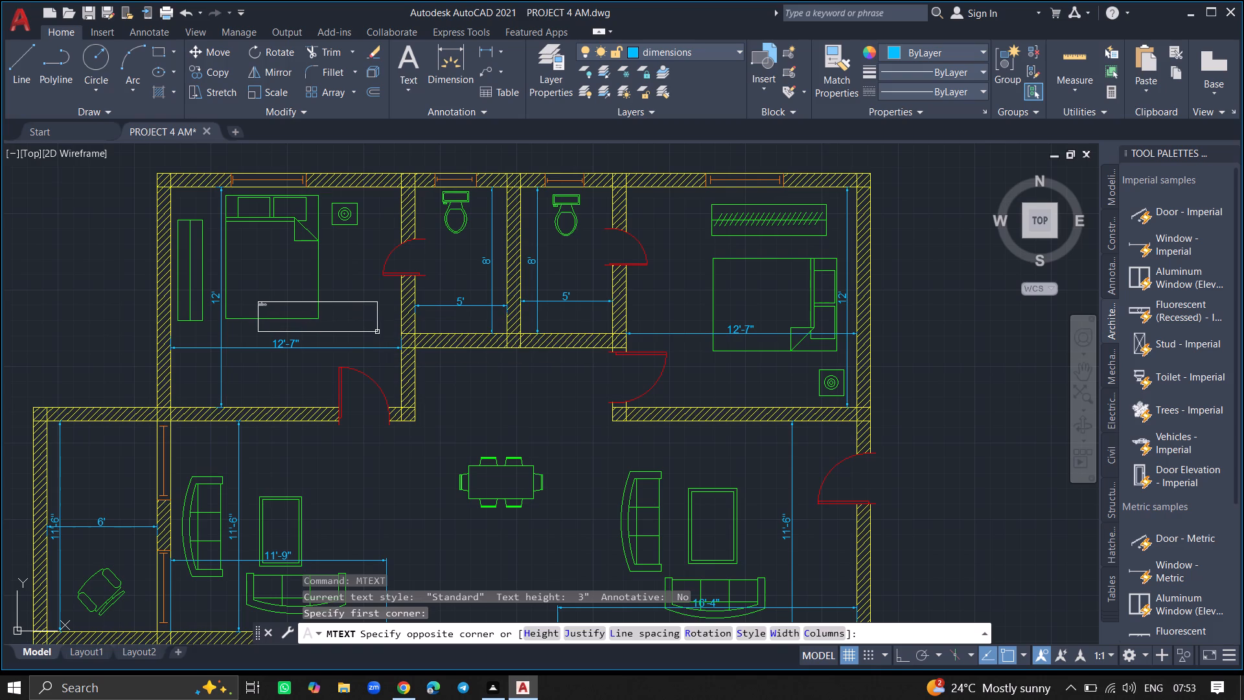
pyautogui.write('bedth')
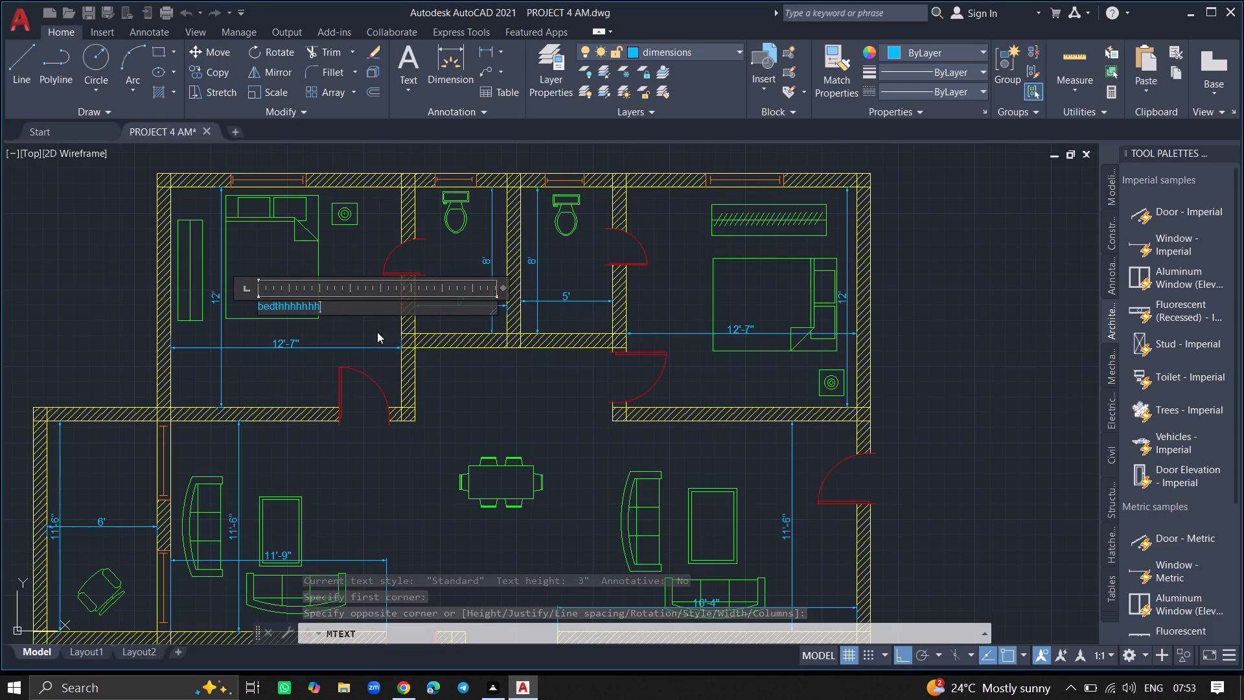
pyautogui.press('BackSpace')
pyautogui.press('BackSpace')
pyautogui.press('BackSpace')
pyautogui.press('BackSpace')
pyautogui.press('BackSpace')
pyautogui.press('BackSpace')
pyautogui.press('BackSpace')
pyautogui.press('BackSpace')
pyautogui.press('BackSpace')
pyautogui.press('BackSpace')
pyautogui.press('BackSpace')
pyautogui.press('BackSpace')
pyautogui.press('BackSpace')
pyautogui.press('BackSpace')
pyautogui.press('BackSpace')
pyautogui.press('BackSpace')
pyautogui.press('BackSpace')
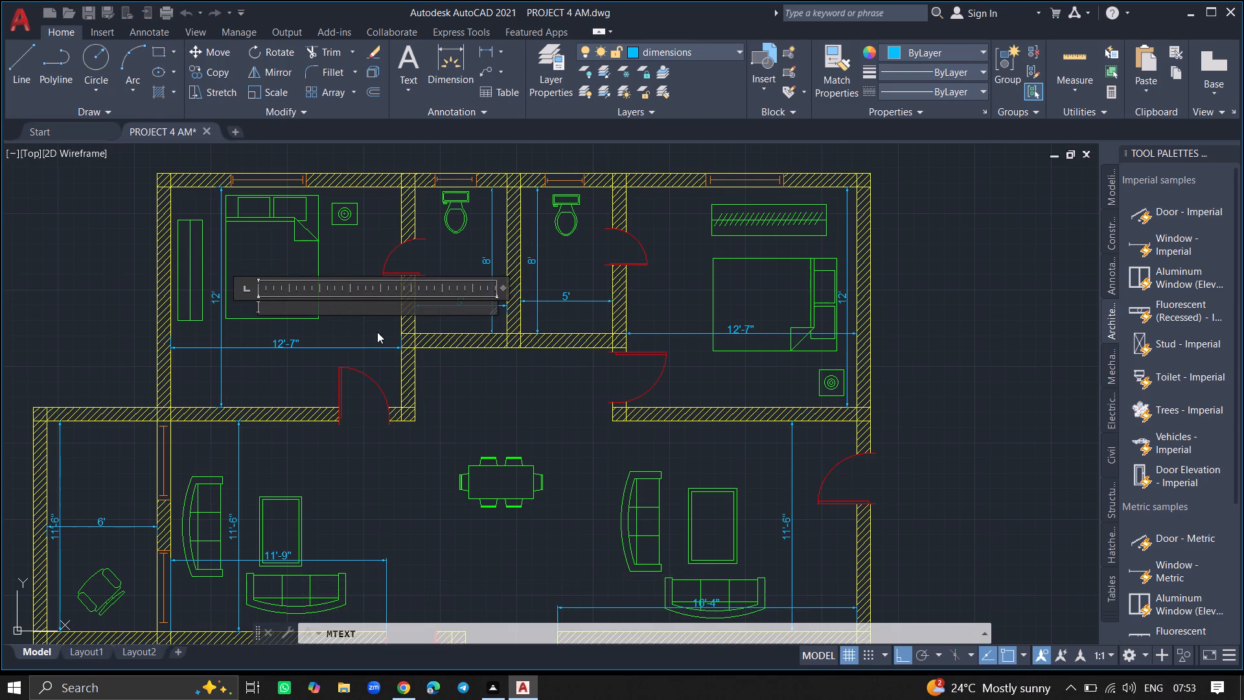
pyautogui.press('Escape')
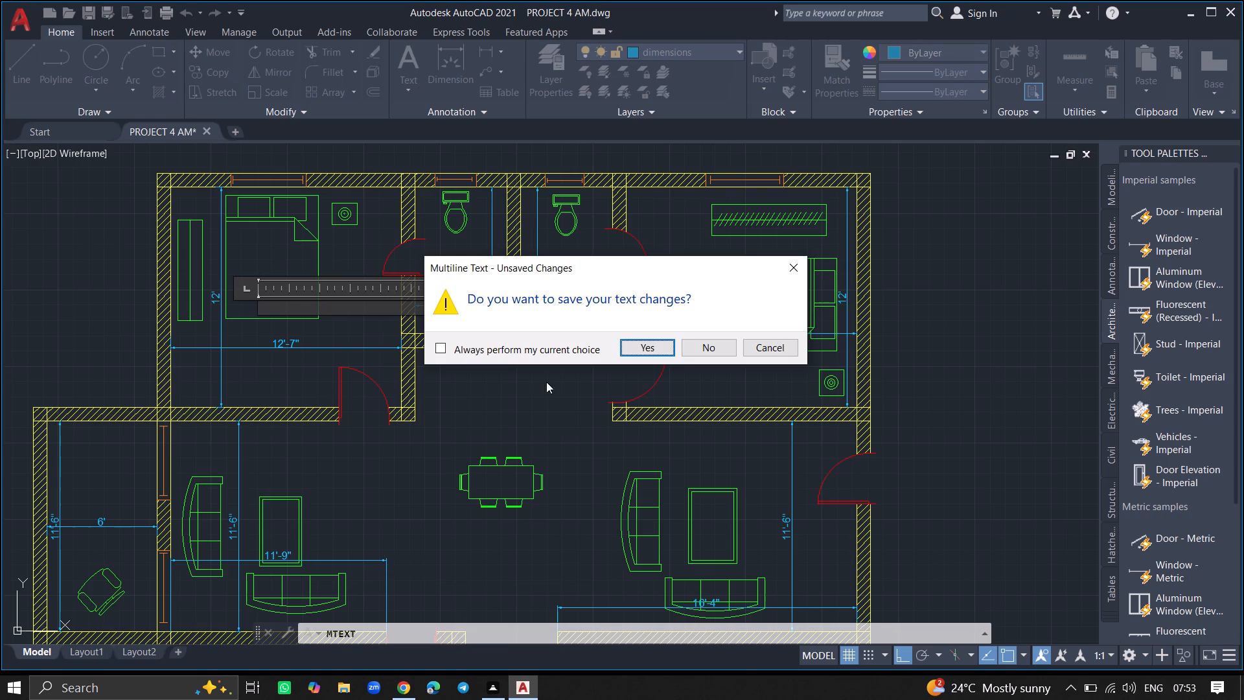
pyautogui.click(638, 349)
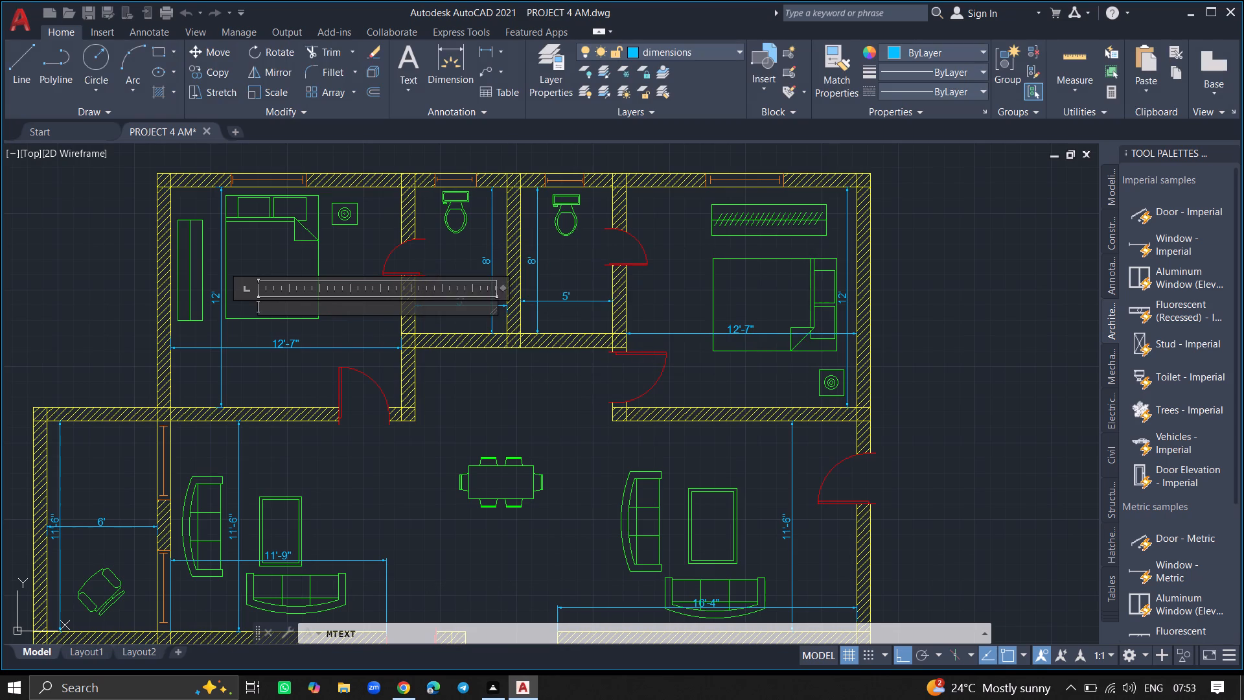
# Make the text layer current.
pyautogui.click(544, 65)
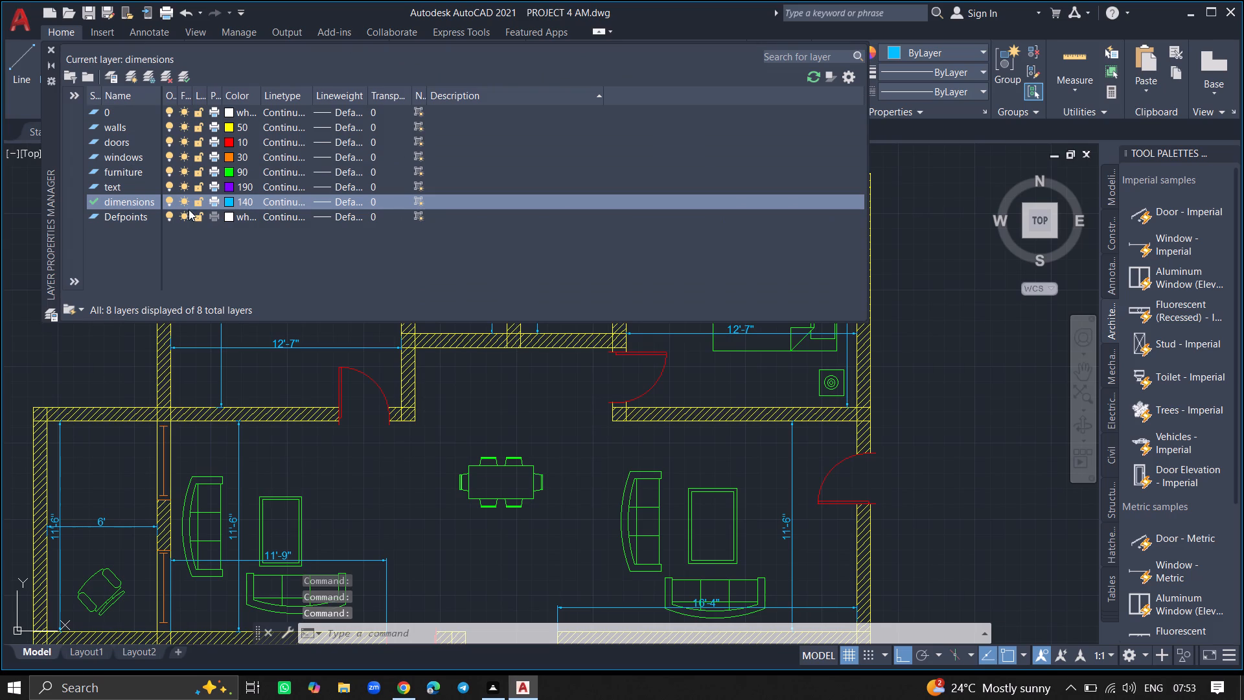
pyautogui.click(130, 182)
pyautogui.doubleClick(130, 182)
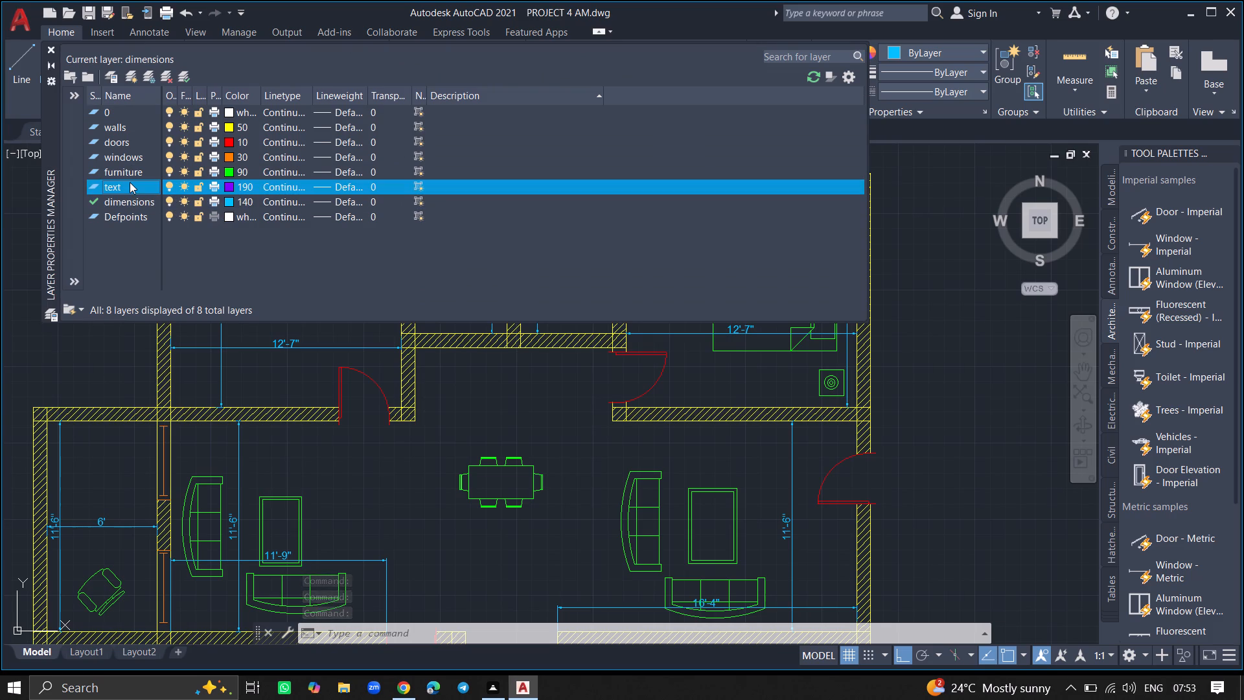
pyautogui.click(49, 45)
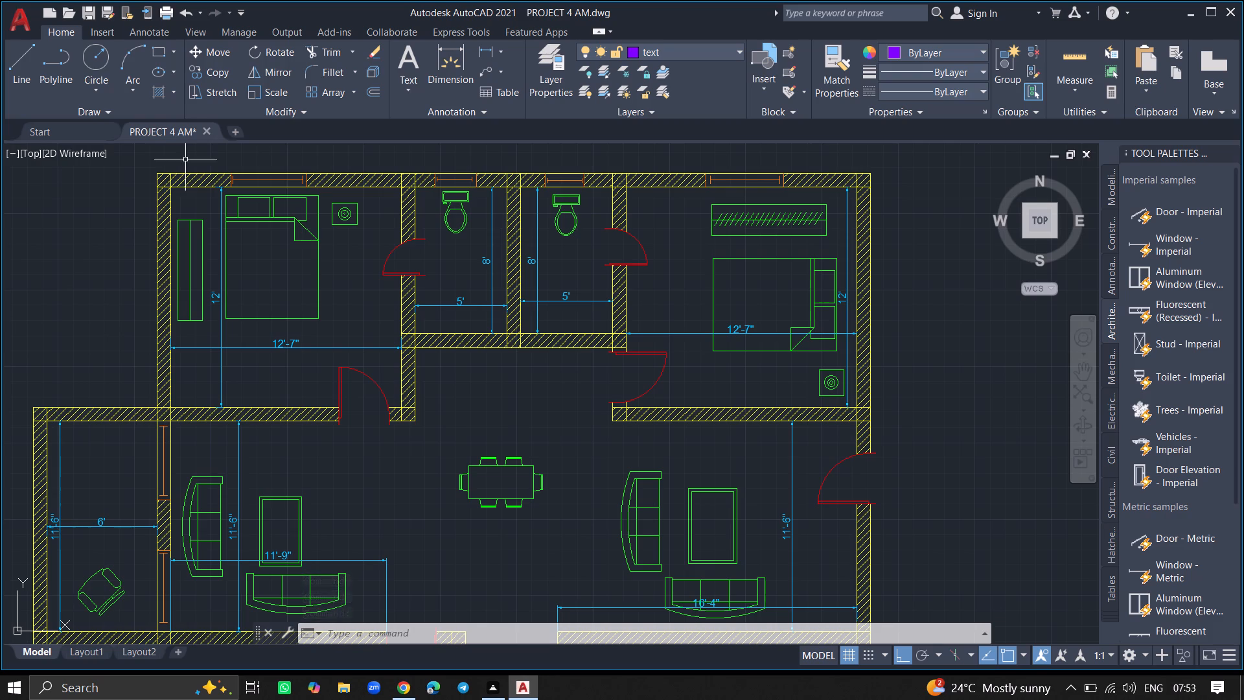
# Create a multiline text over the bed in the upper-left bedroom reading BEDROOM in capitals.
pyautogui.press('m')
pyautogui.write('text')
pyautogui.press('Return')
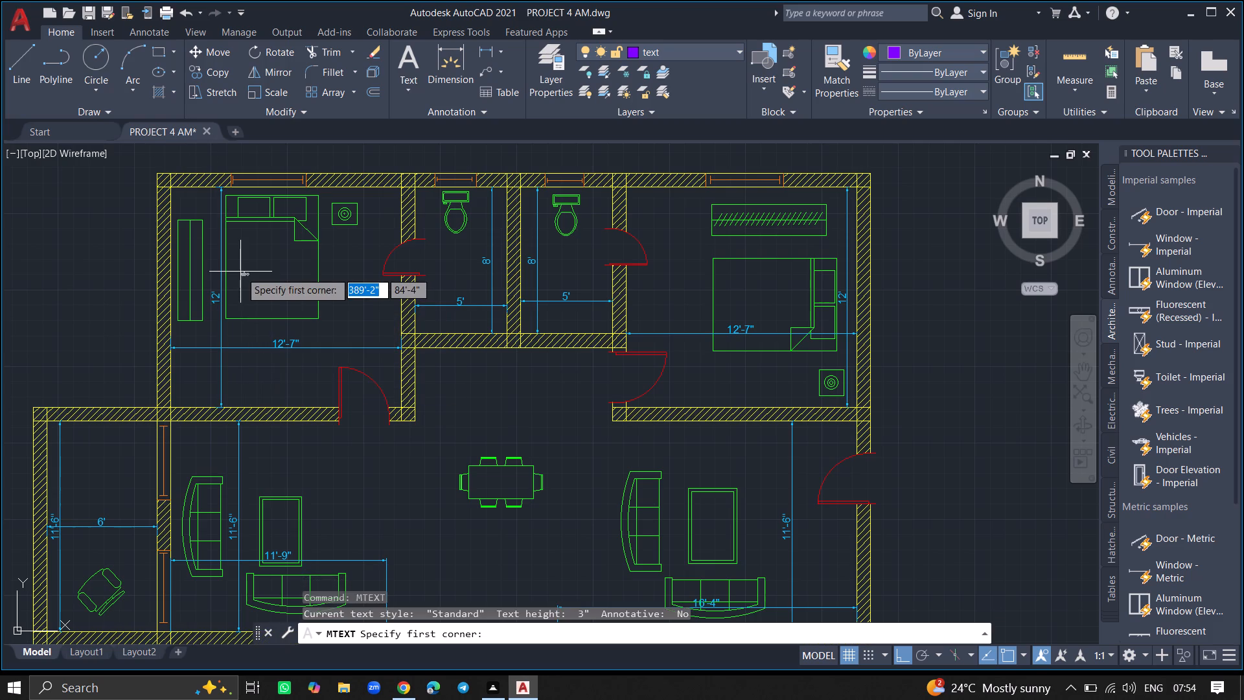
pyautogui.click(235, 277)
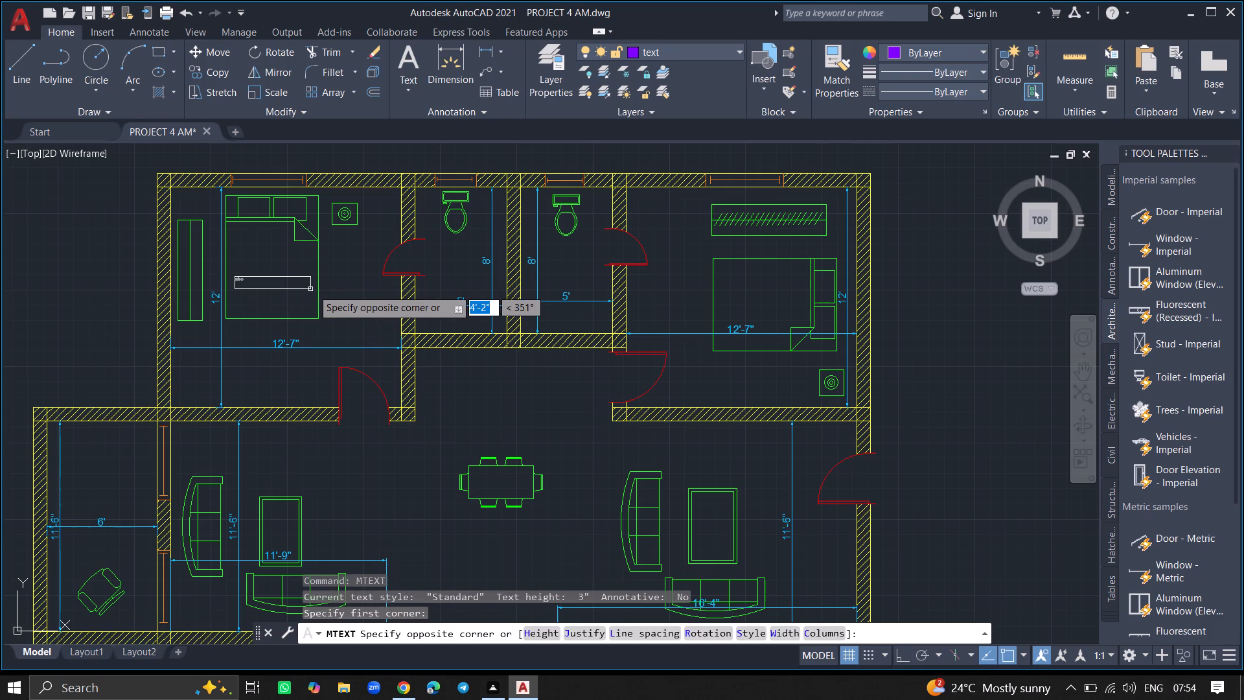
pyautogui.click(316, 289)
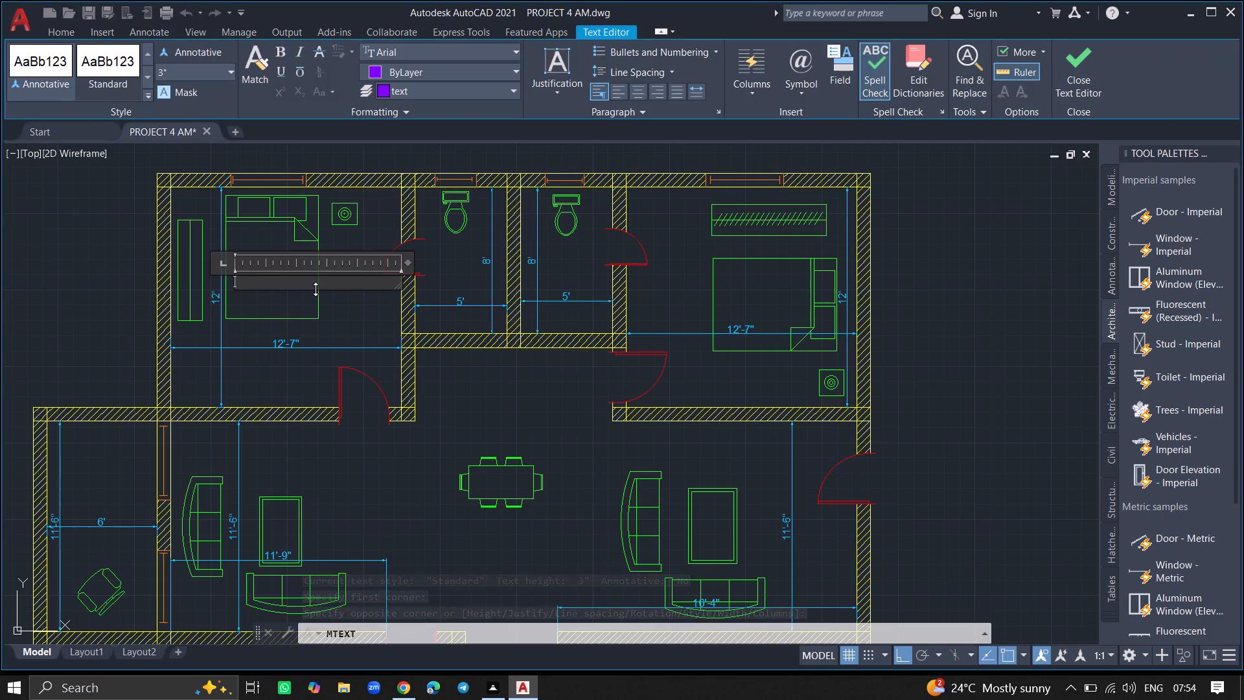
pyautogui.write('bedr')
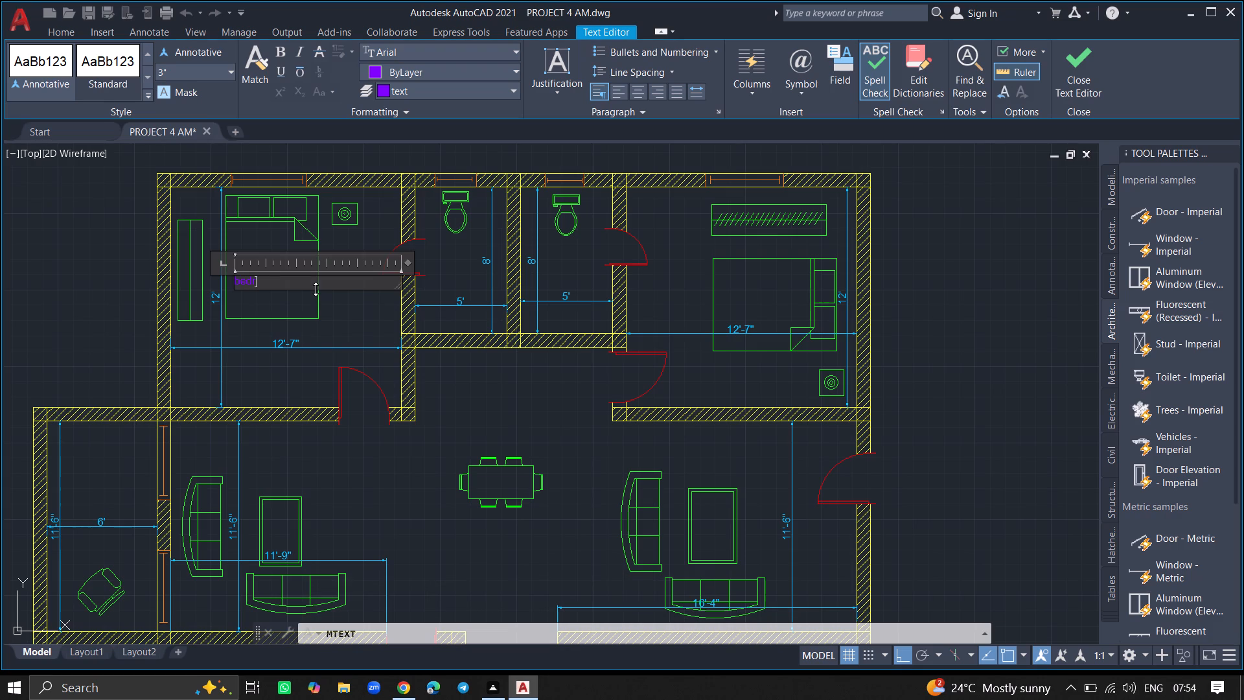
pyautogui.write('oom')
pyautogui.keyDown('ctrl'); pyautogui.scroll(3, 316, 289); pyautogui.keyUp('ctrl')
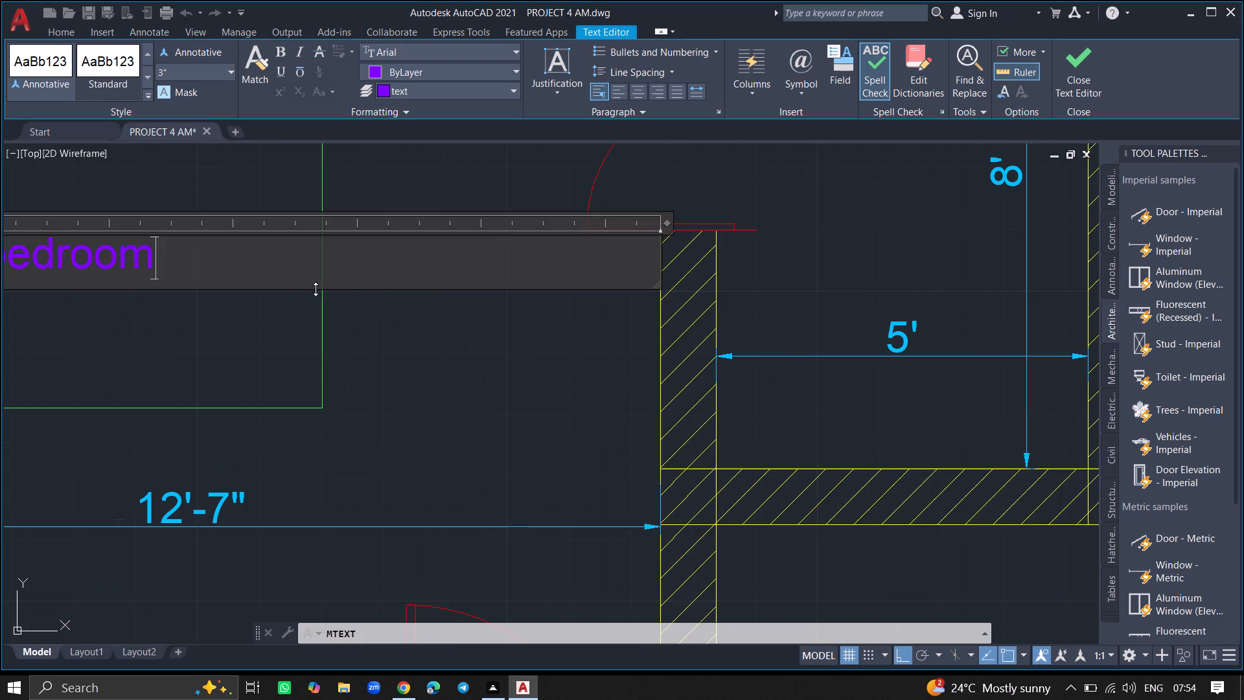
pyautogui.press('BackSpace')
pyautogui.press('BackSpace')
pyautogui.press('BackSpace')
pyautogui.press('BackSpace')
pyautogui.press('BackSpace')
pyautogui.press('BackSpace')
pyautogui.press('BackSpace')
pyautogui.press('BackSpace')
pyautogui.press('BackSpace')
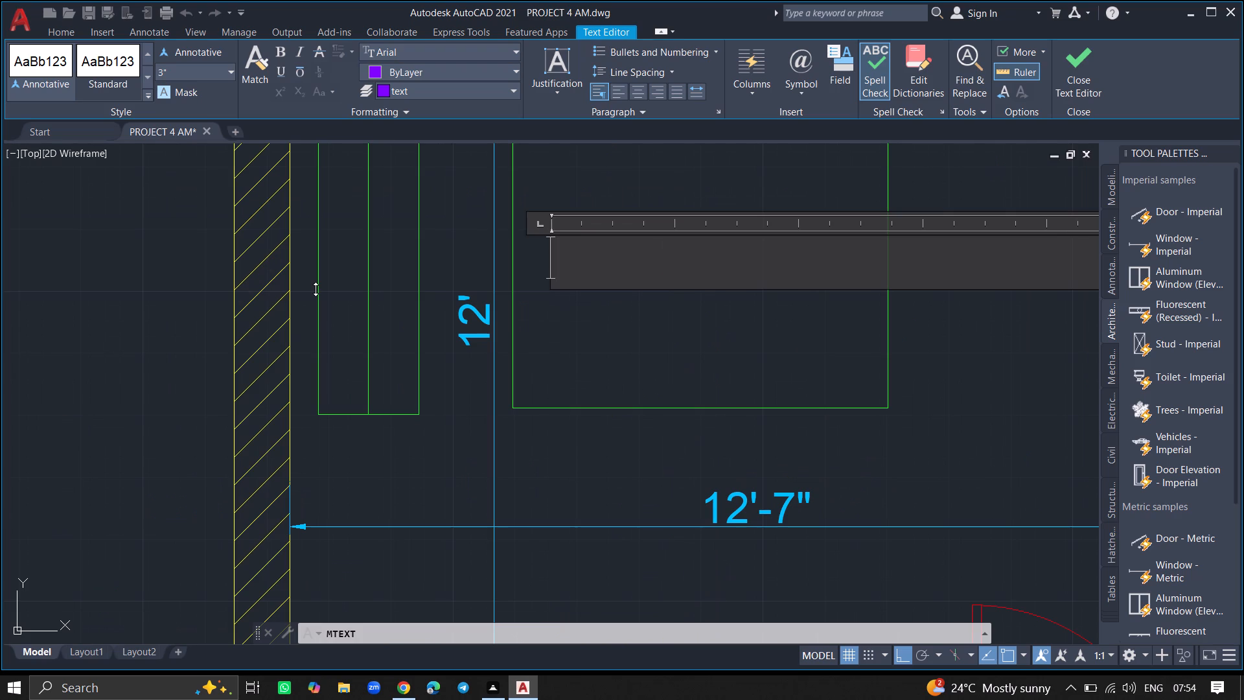
pyautogui.press('b')
pyautogui.write('ED')
pyautogui.press('r')
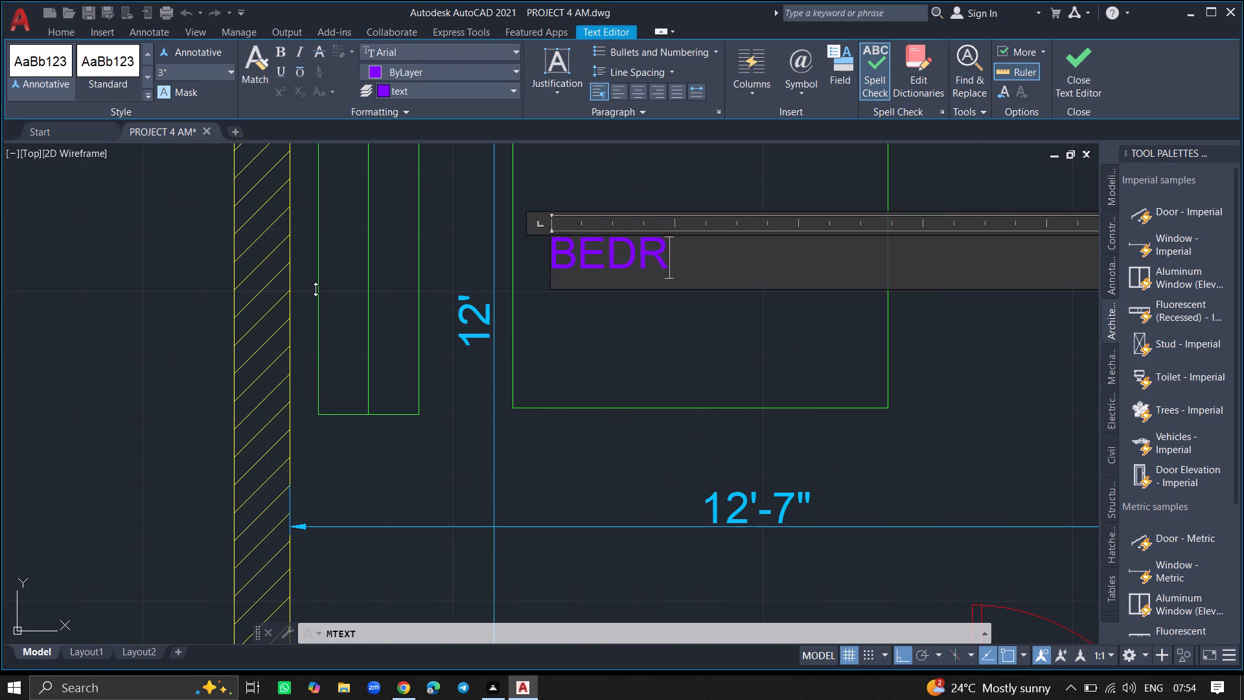
pyautogui.write('OOM')
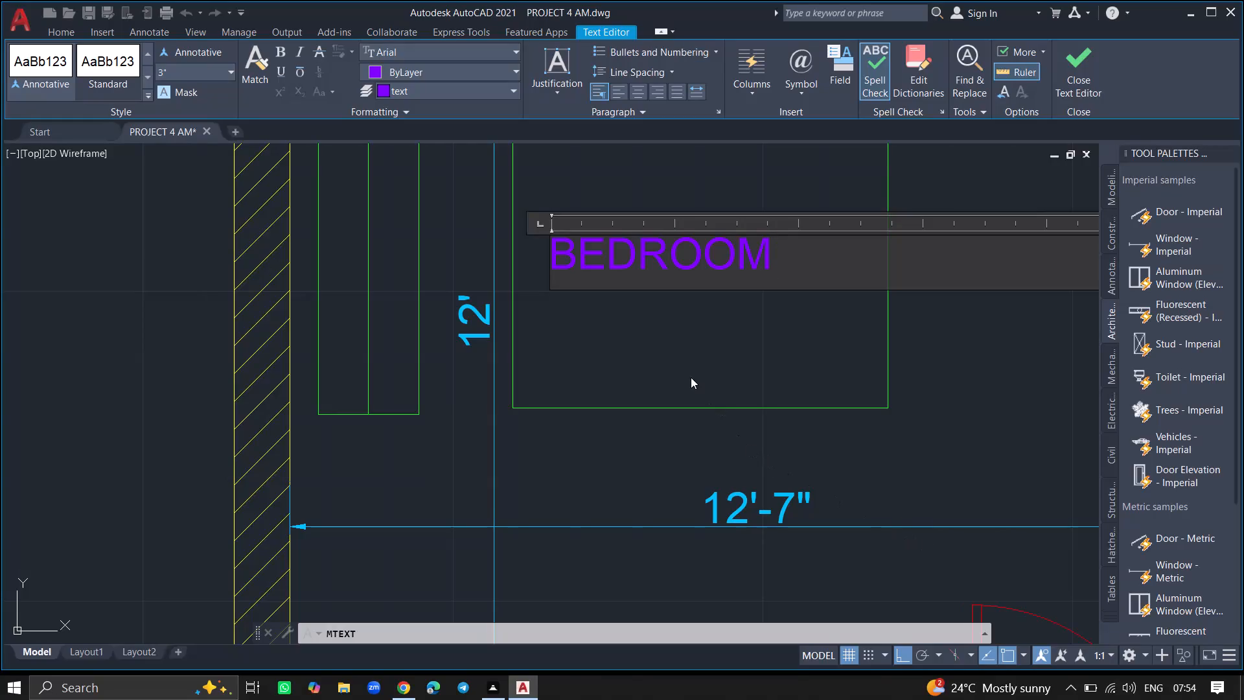
# Add a second line reading 12' 7" X 12' below BEDROOM and finish the label.
pyautogui.press('Return')
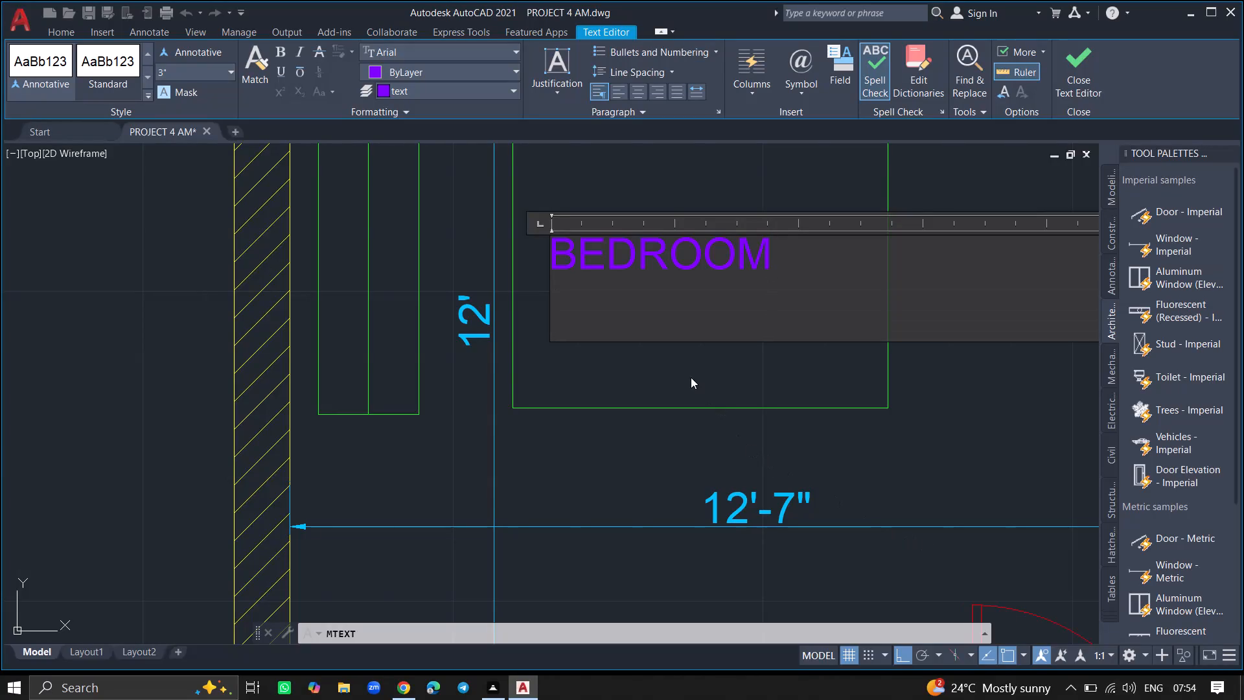
pyautogui.write("12'")
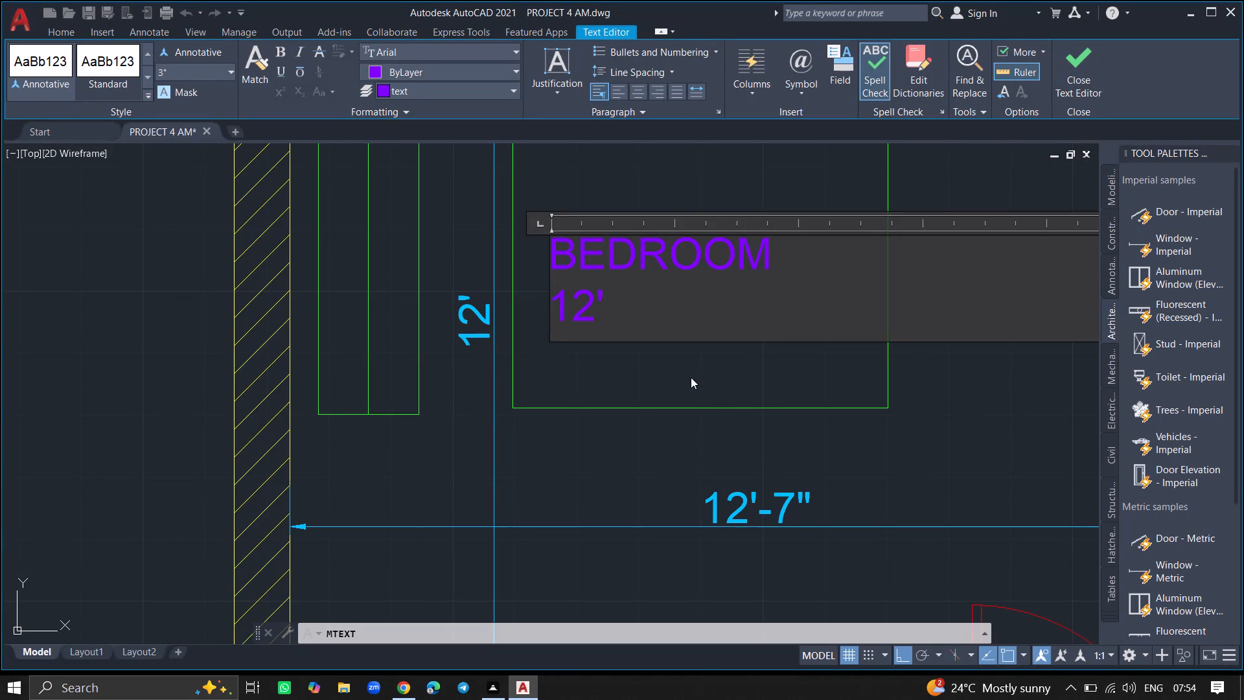
pyautogui.press('space')
pyautogui.write('7')
pyautogui.write('"')
pyautogui.press('space')
pyautogui.write('X')
pyautogui.press('space')
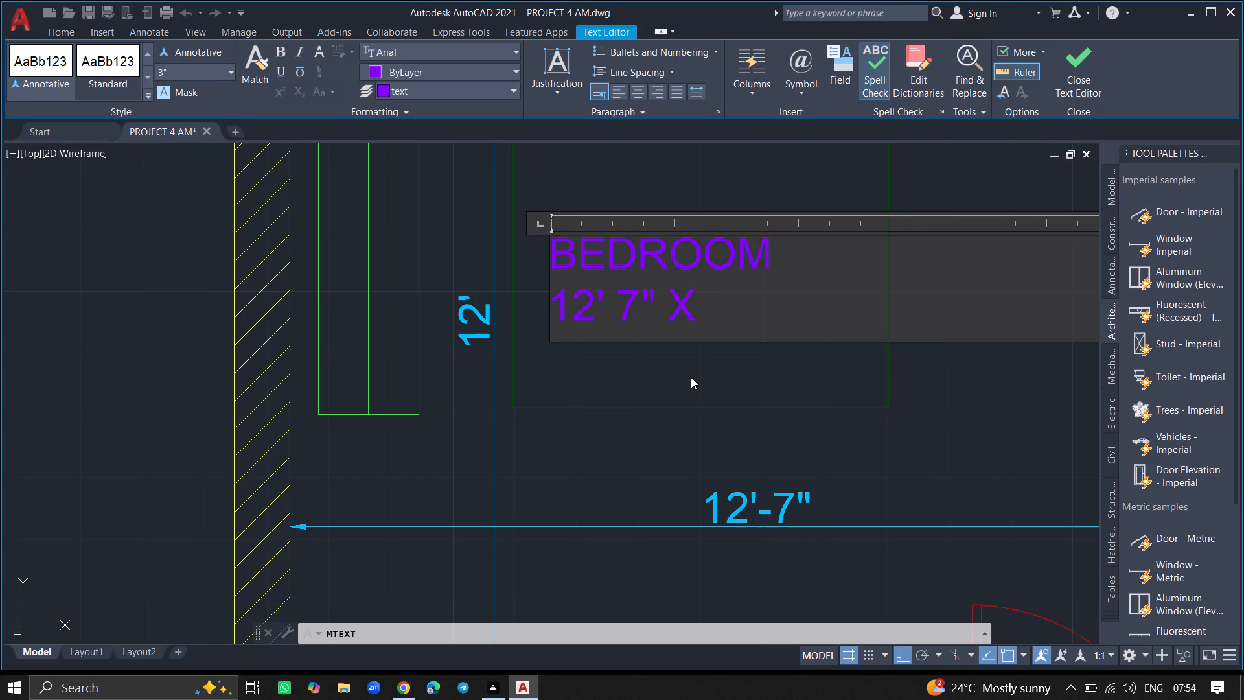
pyautogui.write("12'")
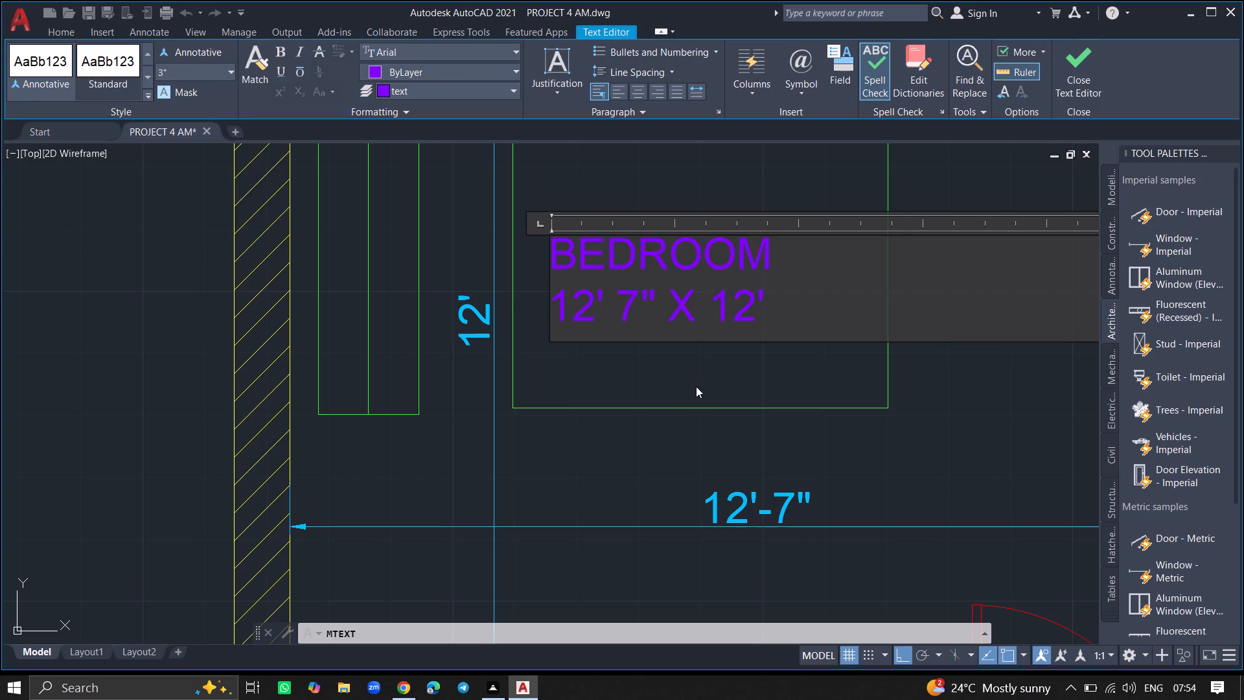
pyautogui.click(698, 390)
# Set the text height of the BEDROOM label in the upper-left bedroom to 5".
pyautogui.keyDown('ctrl'); pyautogui.scroll(-2, 698, 390); pyautogui.keyUp('ctrl')
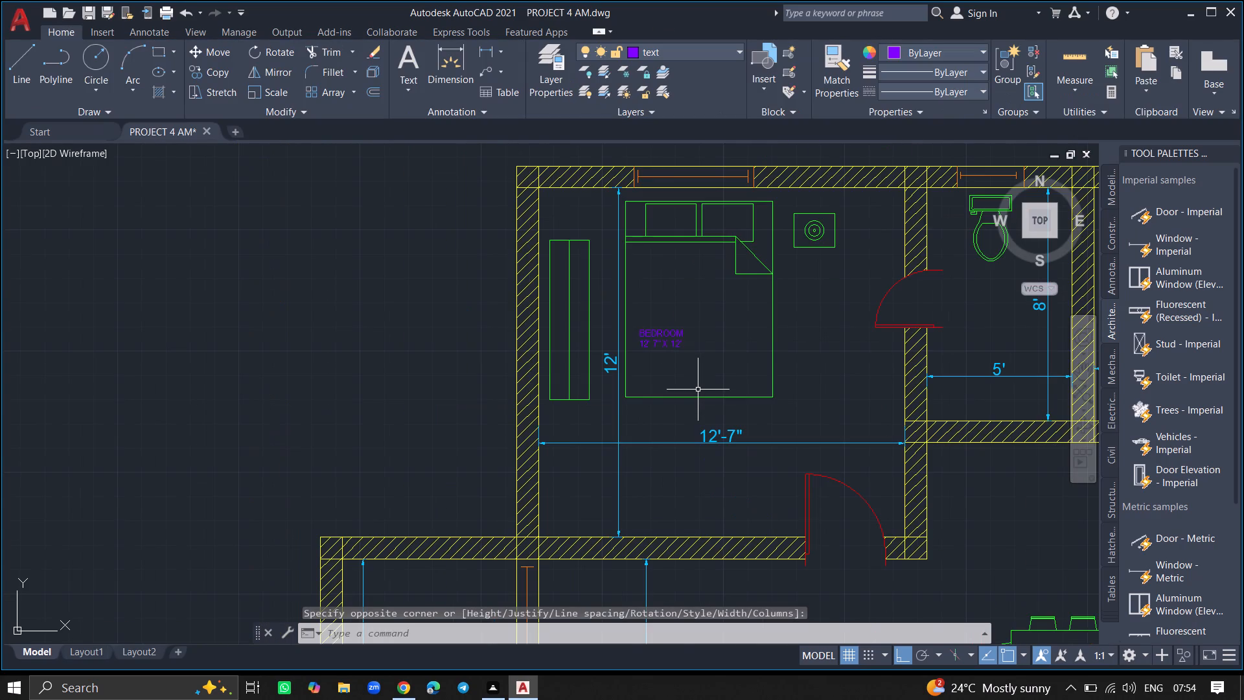
pyautogui.click(663, 342)
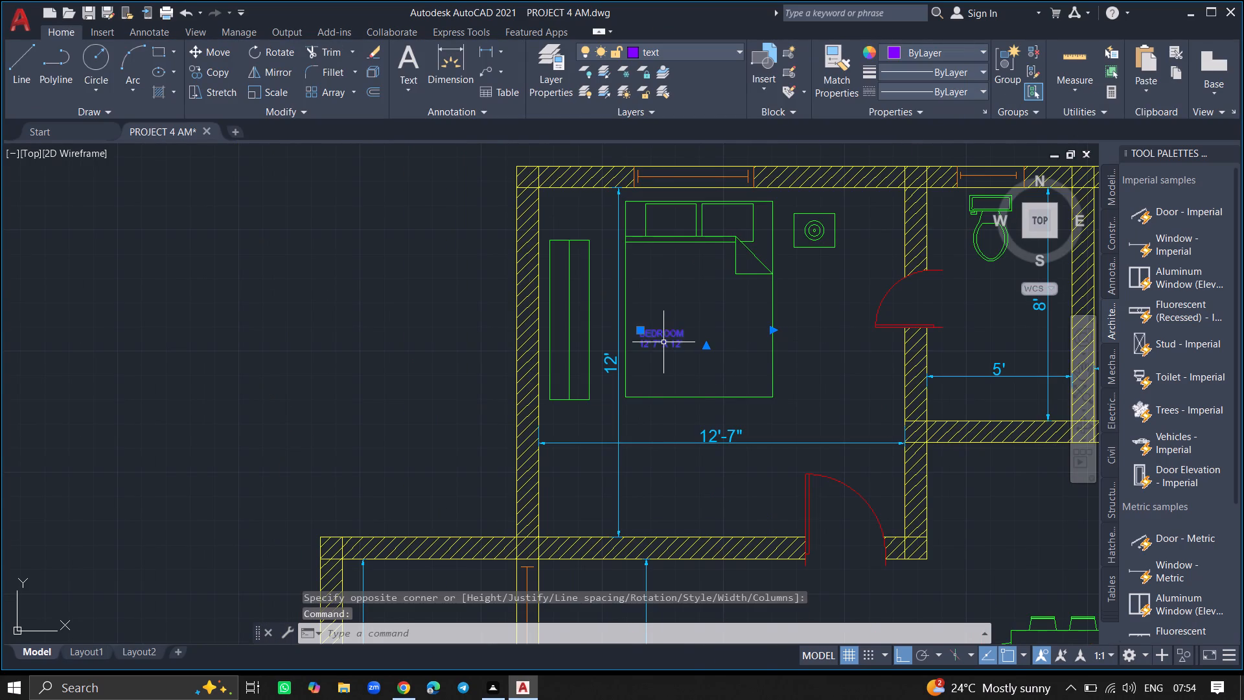
pyautogui.write('PR')
pyautogui.press('Return')
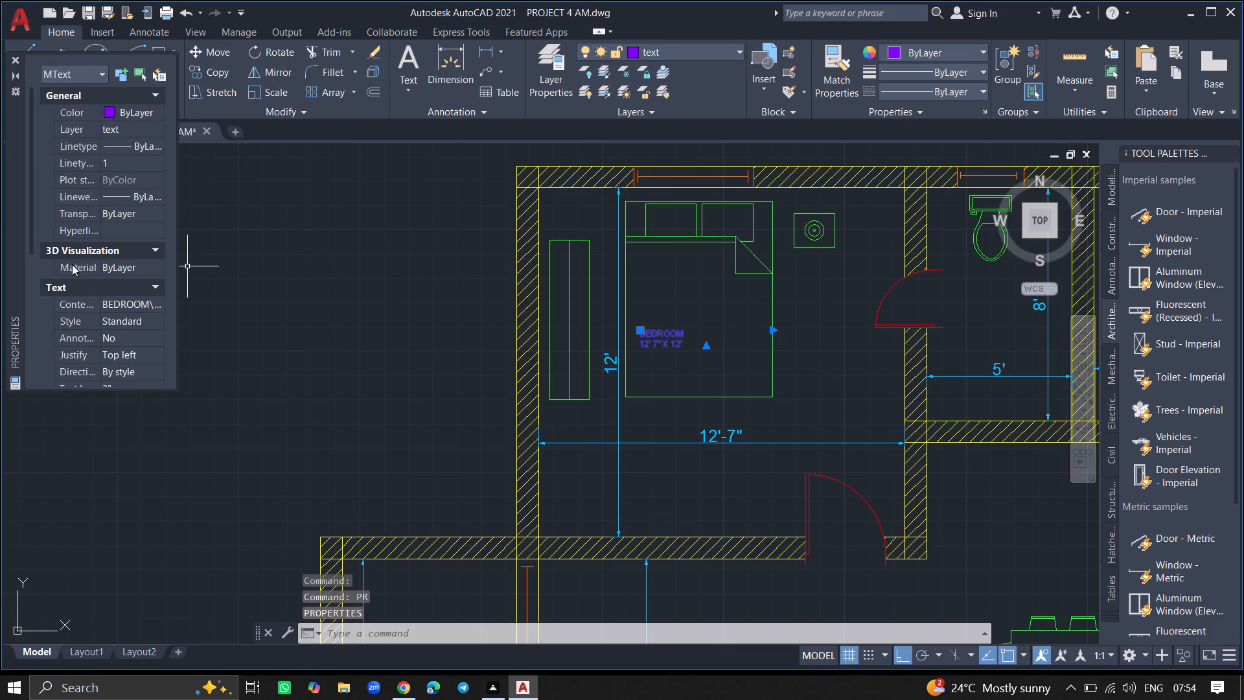
pyautogui.click(28, 264)
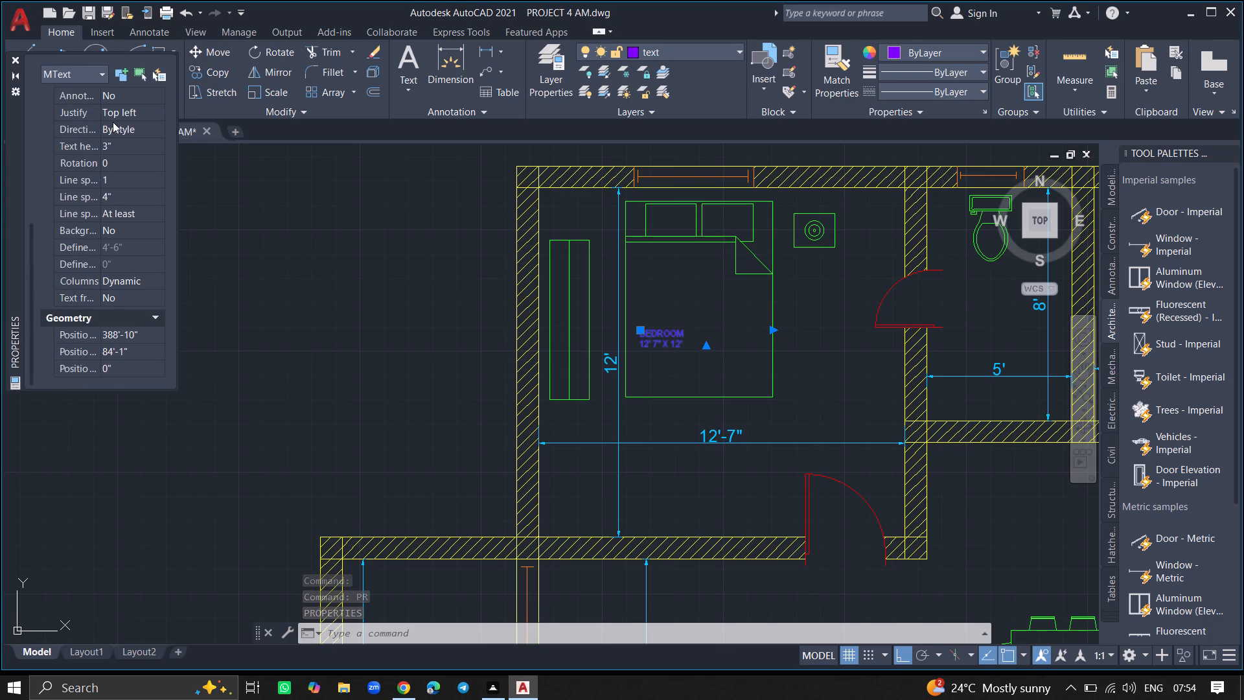
pyautogui.click(113, 144)
pyautogui.press('BackSpace')
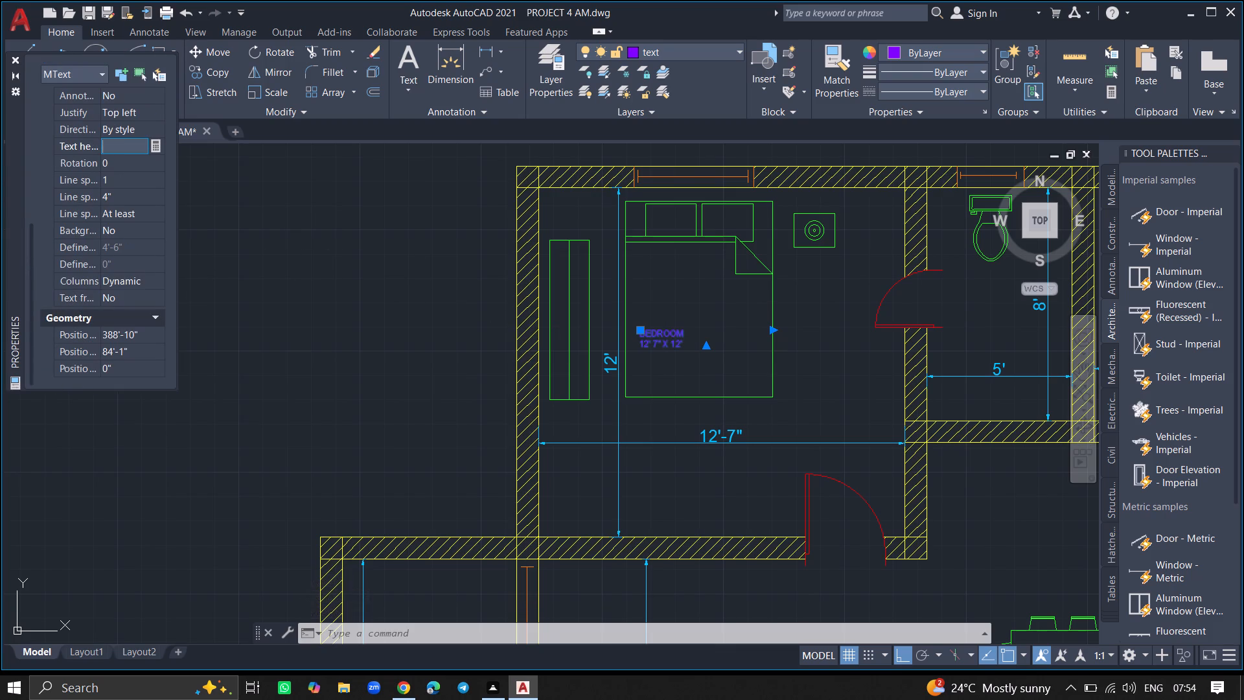
pyautogui.press('5')
pyautogui.hotkey('shift', '"')
pyautogui.click(198, 171)
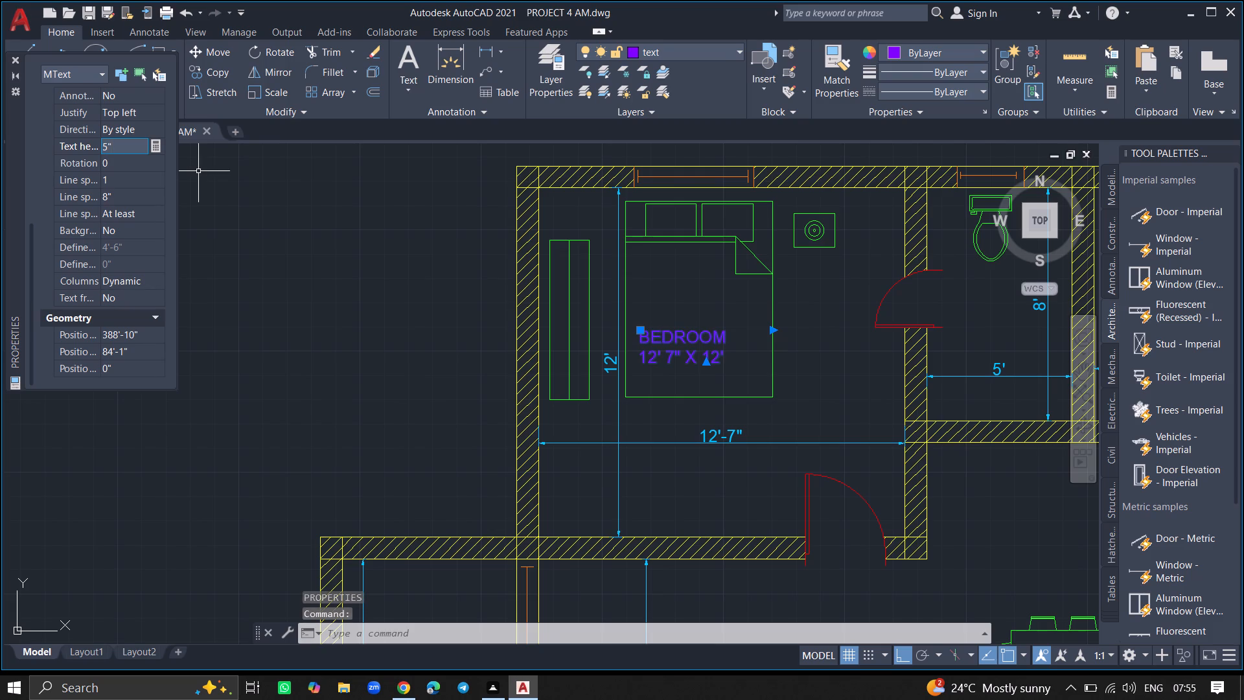
pyautogui.click(14, 59)
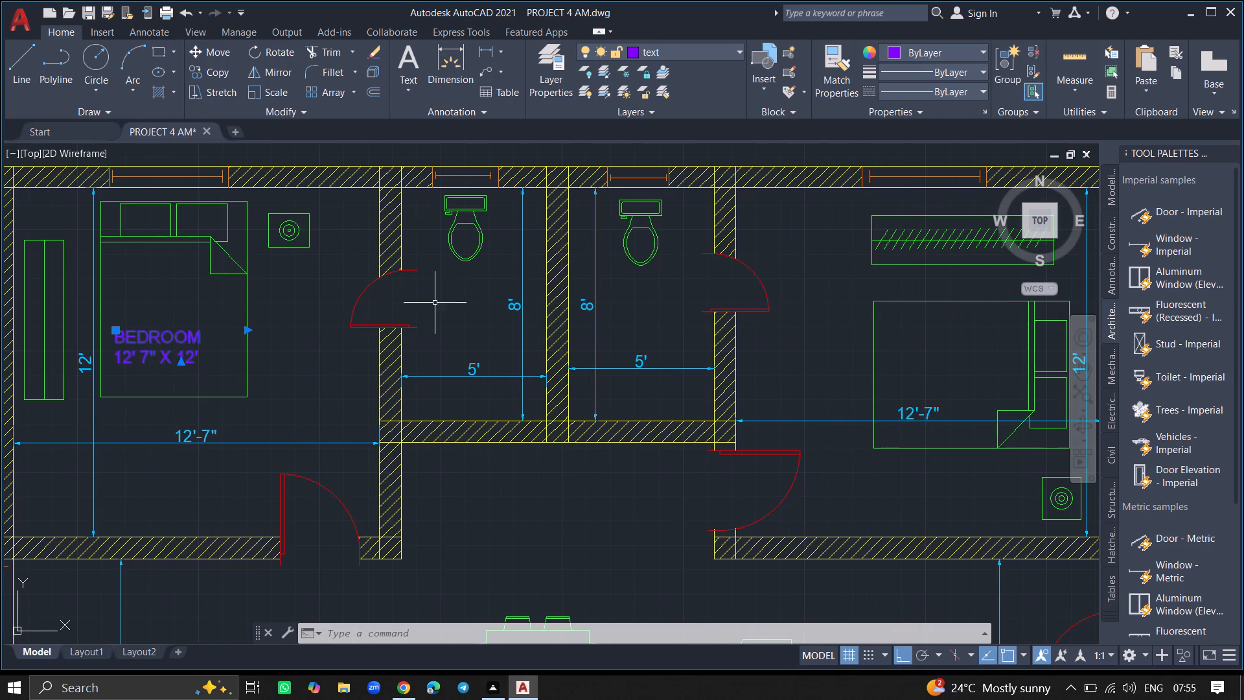
# Create a multiline text reading TOILET in the left toilet, just above its 5' width dimension.
pyautogui.keyDown('ctrl'); pyautogui.scroll(3, 424, 309); pyautogui.keyUp('ctrl')
pyautogui.write('MTEXT')
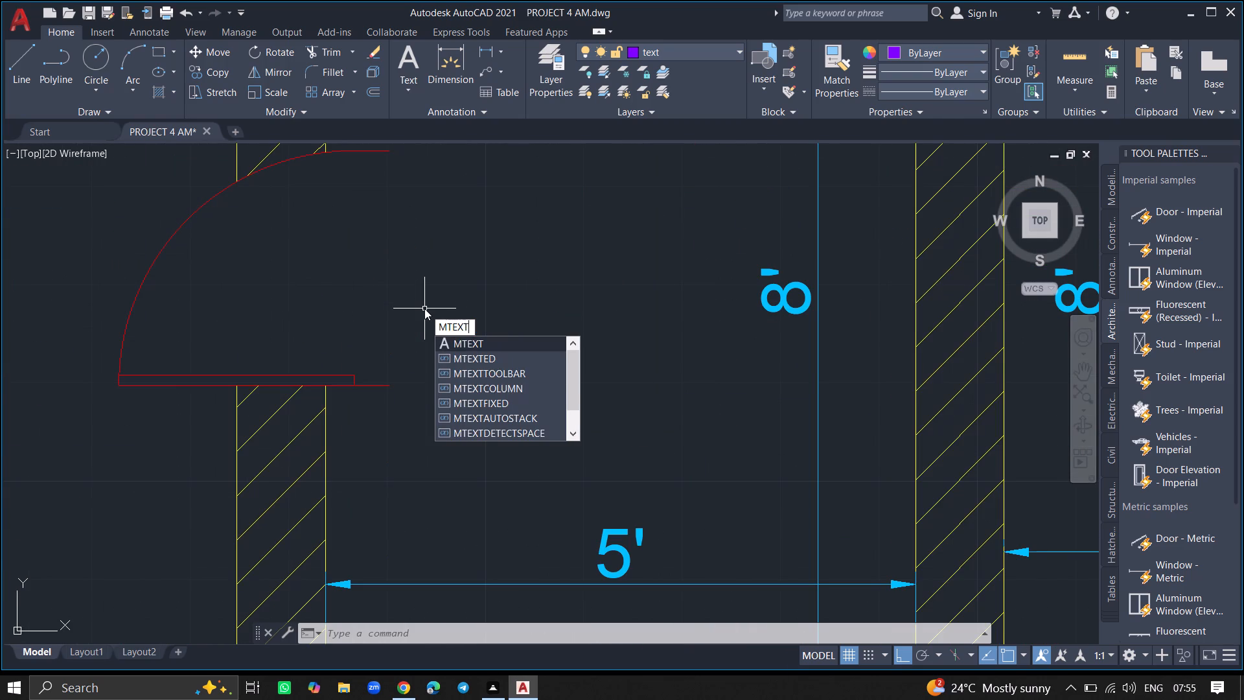
pyautogui.press('Return')
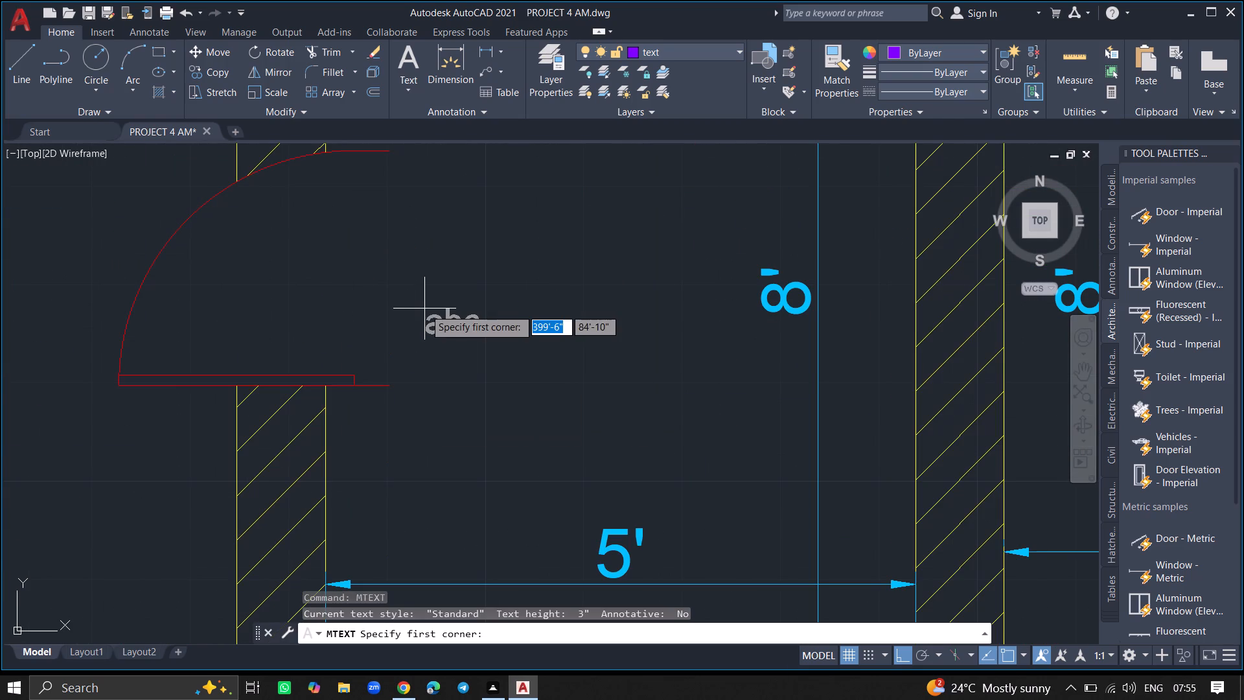
pyautogui.click(407, 418)
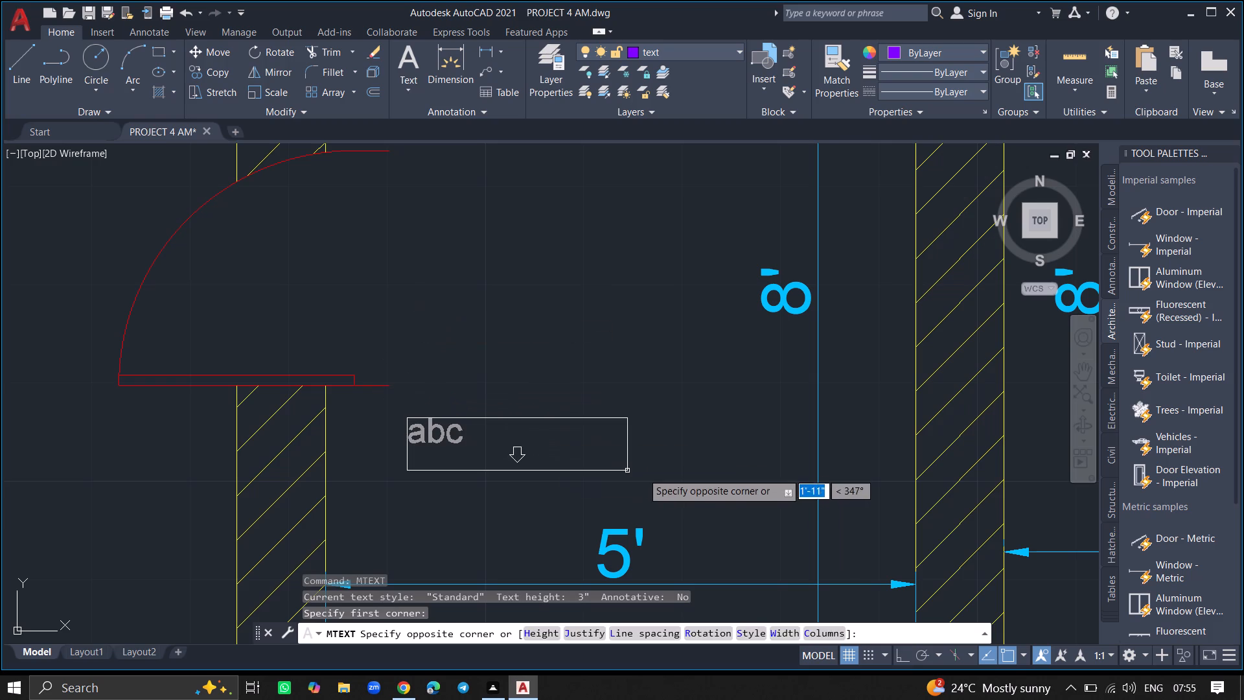
pyautogui.click(731, 489)
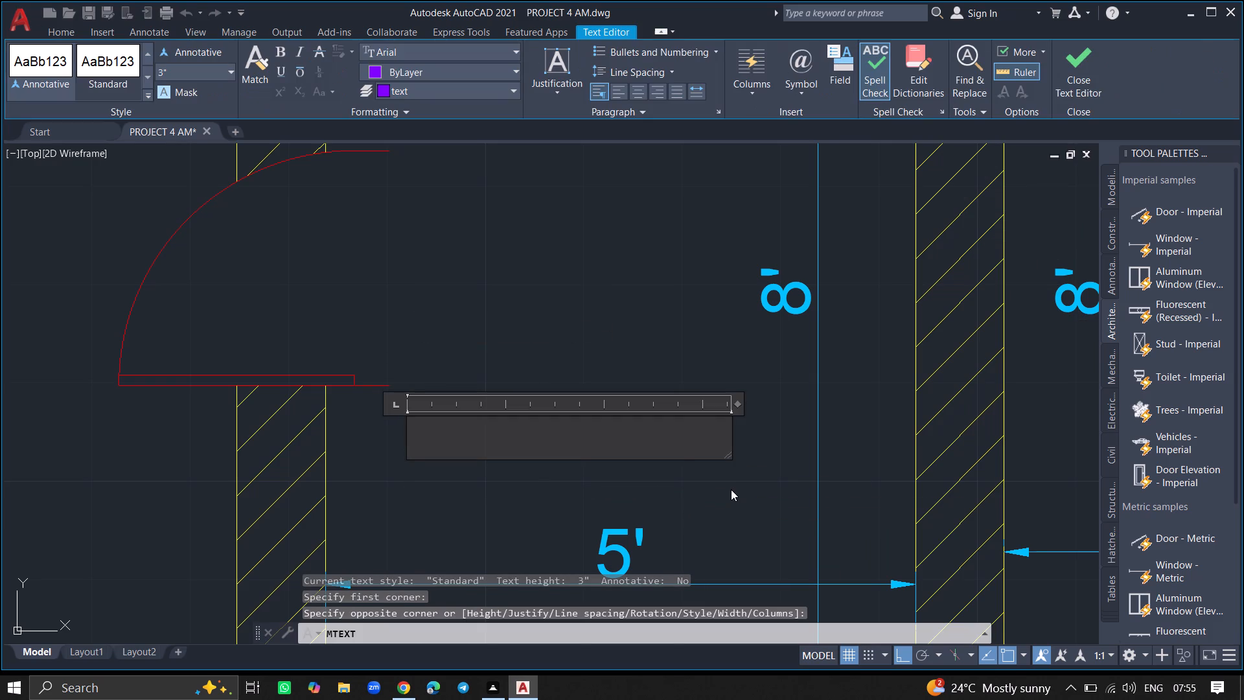
pyautogui.write('TOIL')
pyautogui.write('ET')
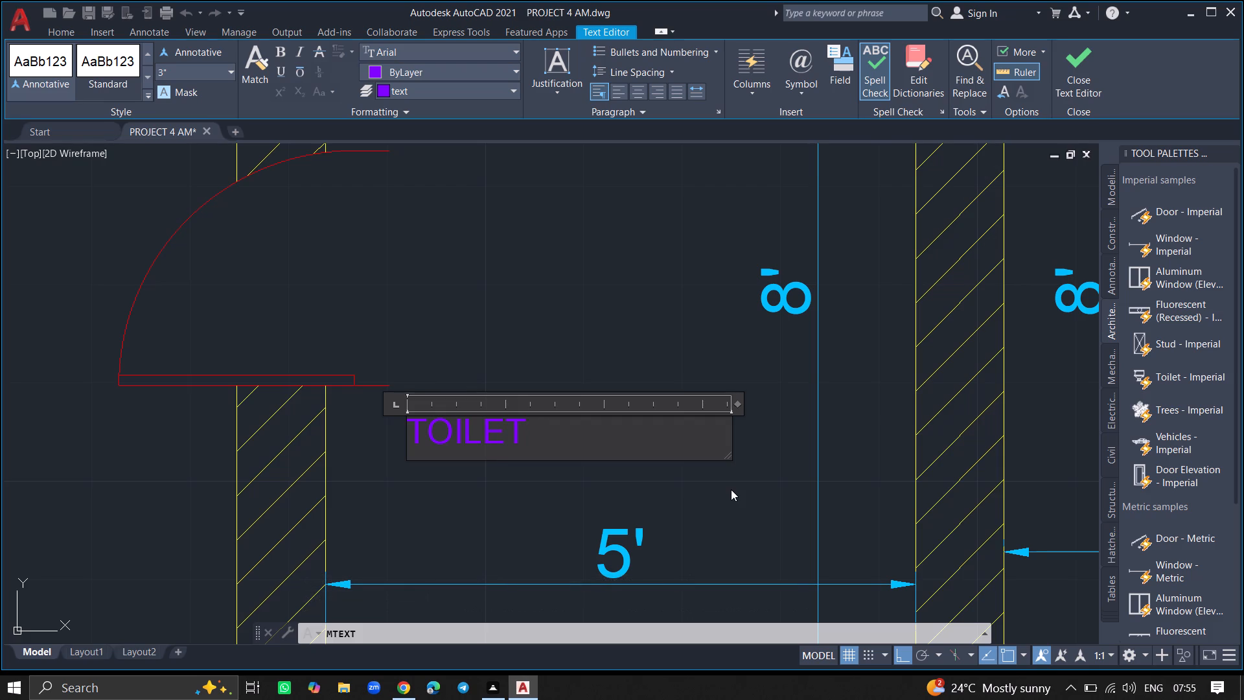
pyautogui.press('space')
# Add a second line reading 5' X 8' below TOILET and finish the left toilet's label.
pyautogui.press('Return')
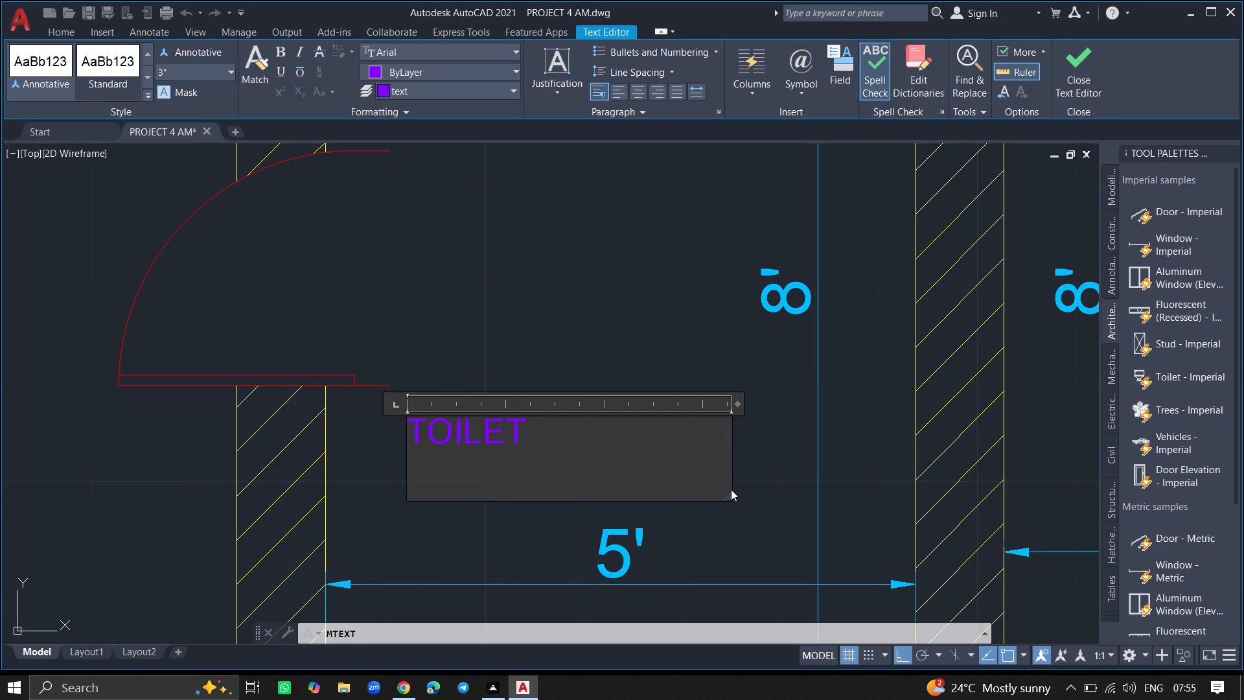
pyautogui.press('5')
pyautogui.write("'")
pyautogui.press('space')
pyautogui.press('x')
pyautogui.press('space')
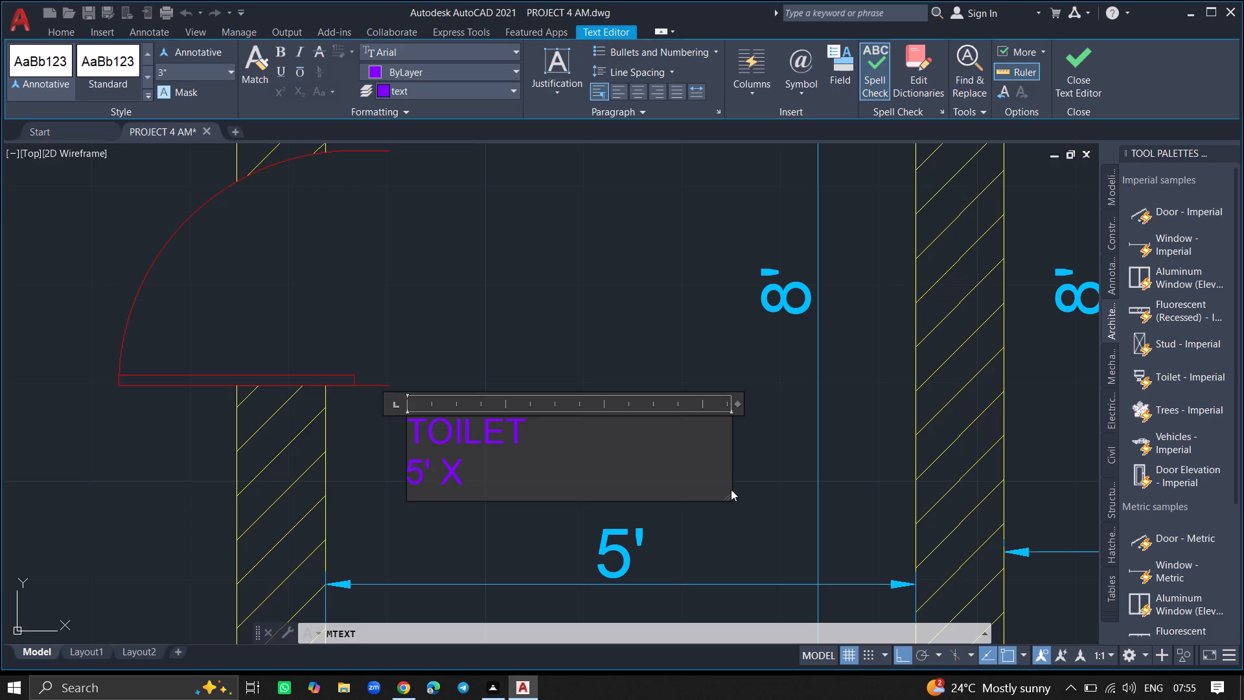
pyautogui.press('8')
pyautogui.press("'")
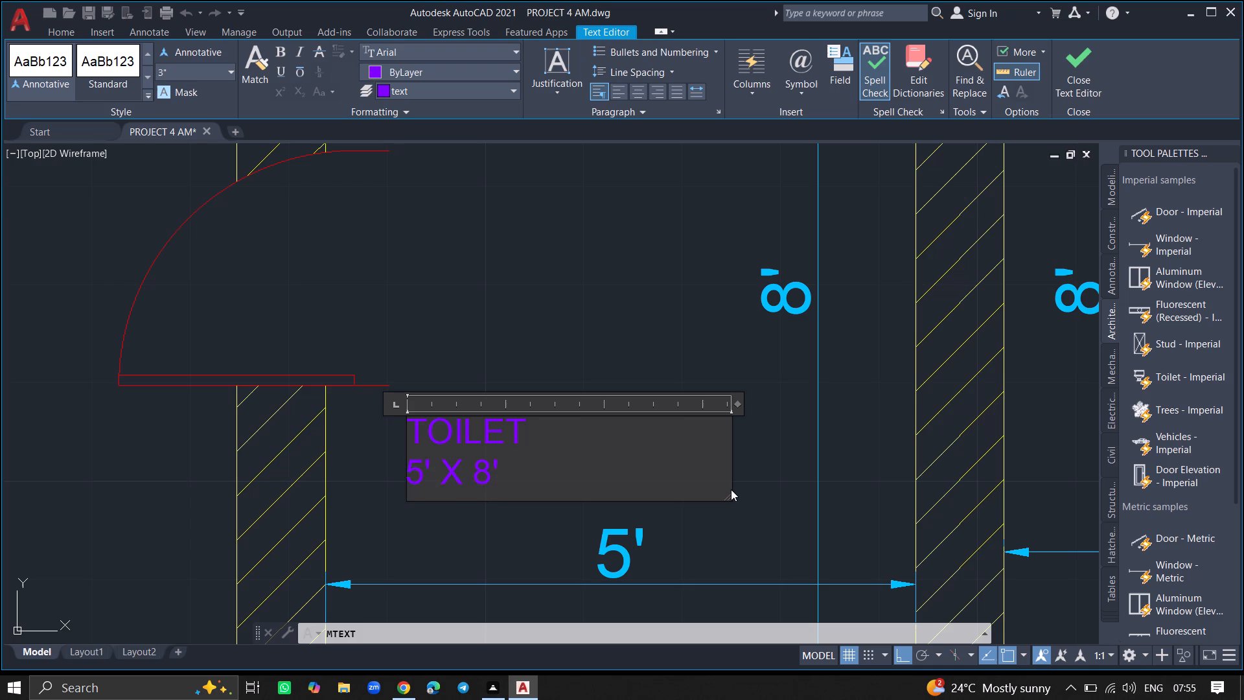
pyautogui.click(531, 559)
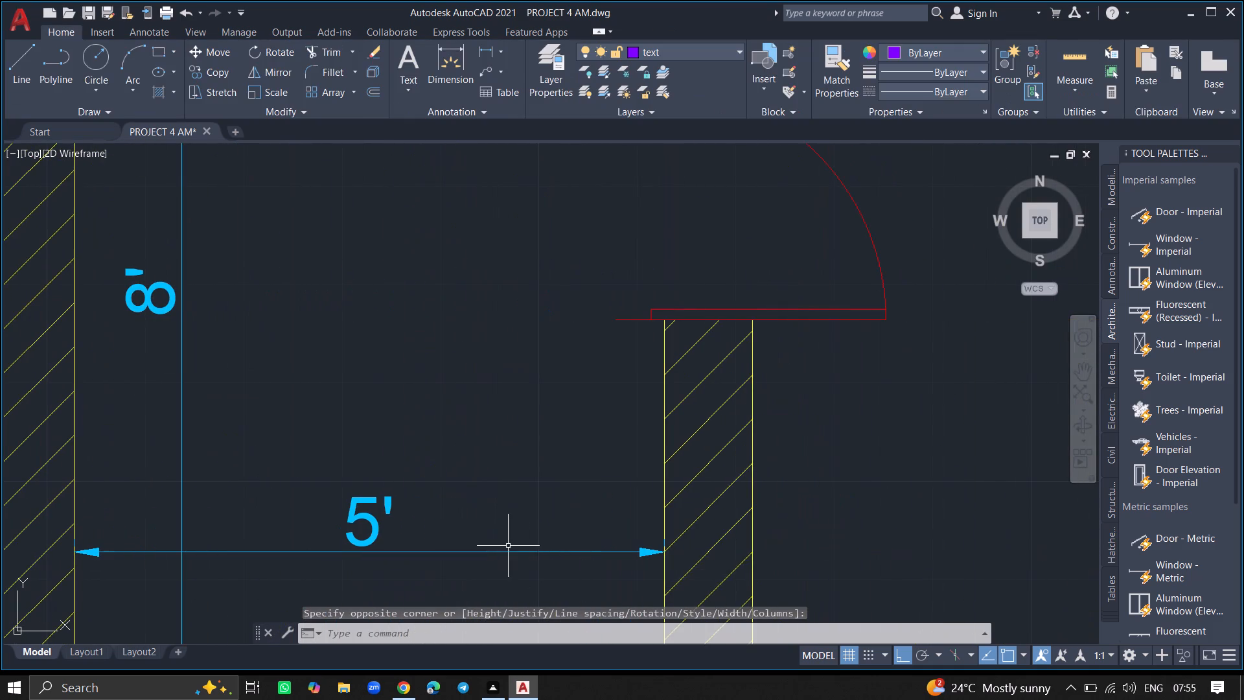
# Create a multiline text reading TOILET in the right toilet, just above its 5' width dimension.
pyautogui.keyDown('ctrl'); pyautogui.scroll(-6, 371, 355); pyautogui.keyUp('ctrl')
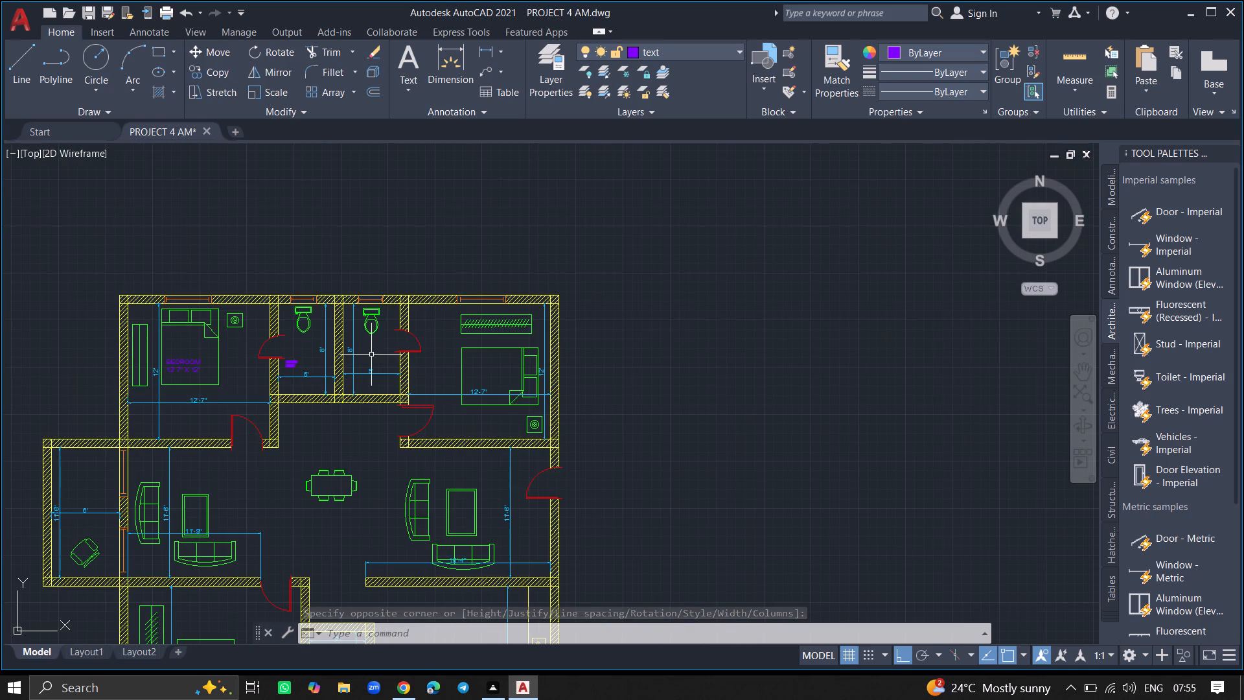
pyautogui.keyDown('ctrl'); pyautogui.scroll(2, 370, 360); pyautogui.keyUp('ctrl')
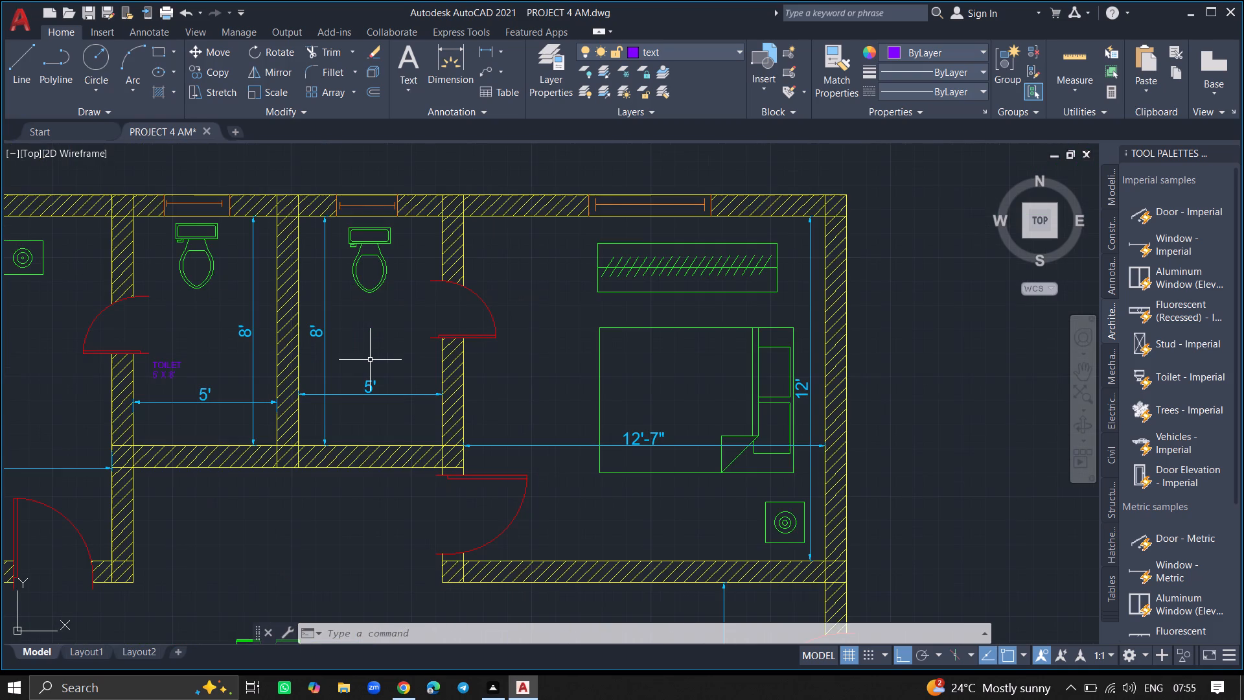
pyautogui.keyDown('ctrl'); pyautogui.scroll(3, 349, 358); pyautogui.keyUp('ctrl')
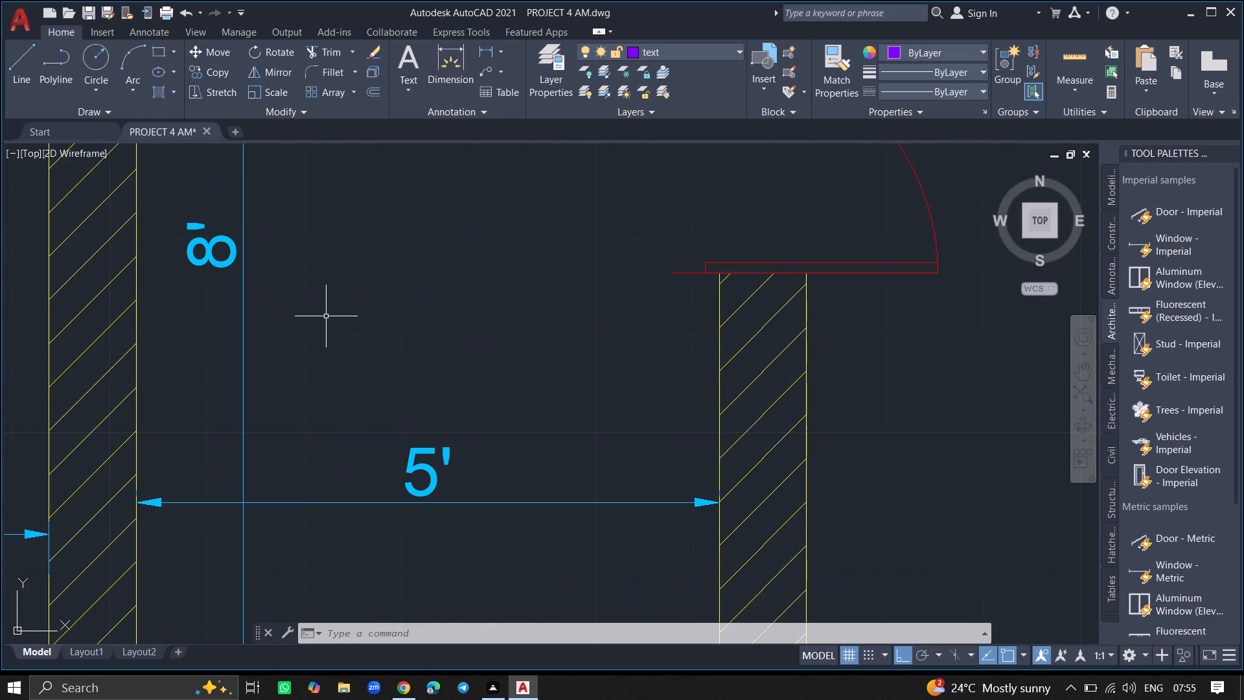
pyautogui.press('m')
pyautogui.write('TEXT')
pyautogui.press('Return')
pyautogui.click(297, 322)
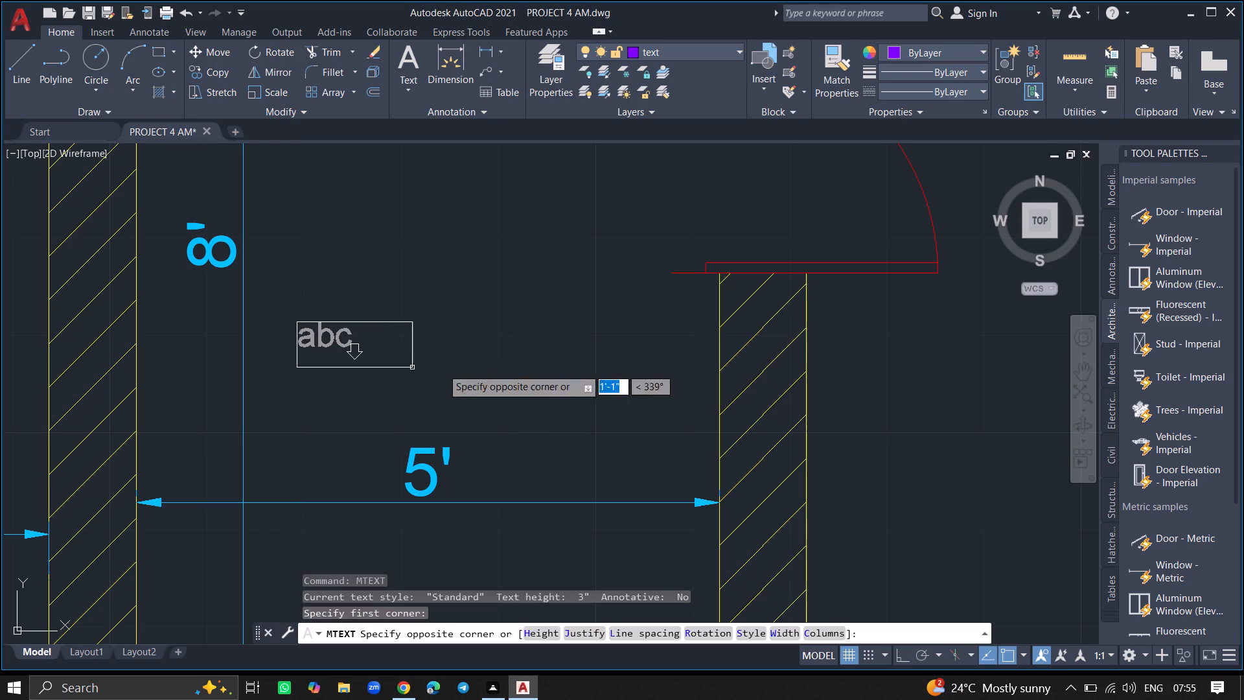
pyautogui.click(611, 406)
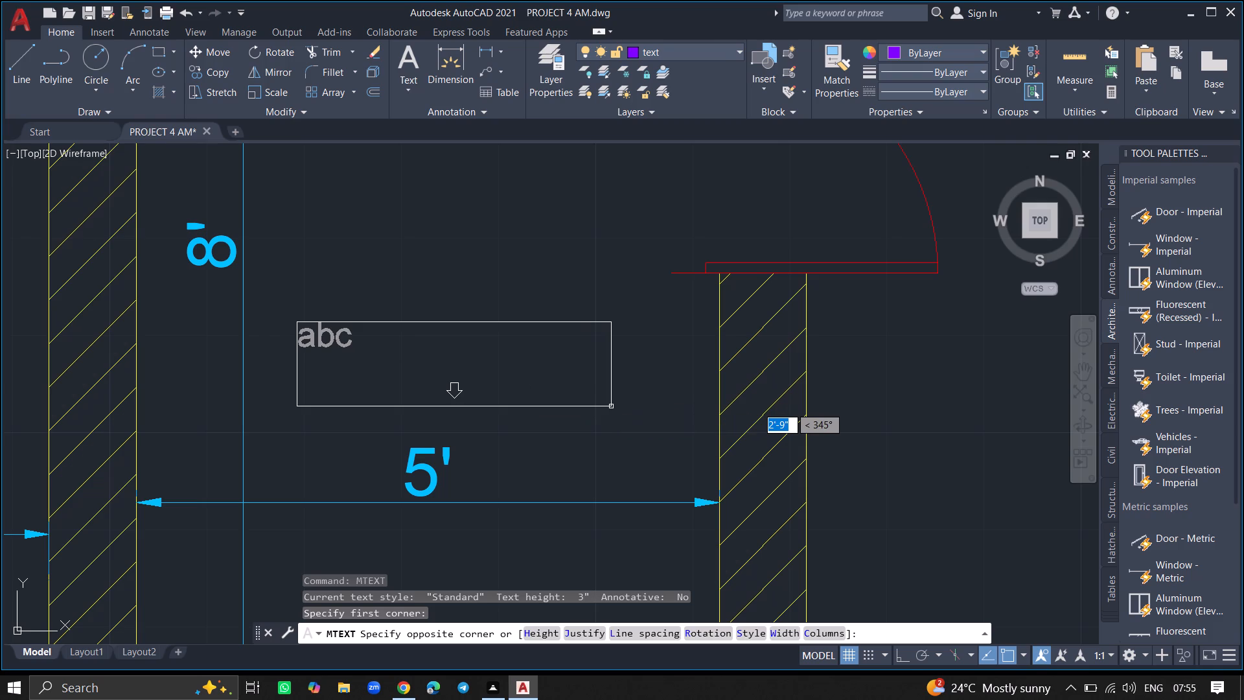
pyautogui.press('t')
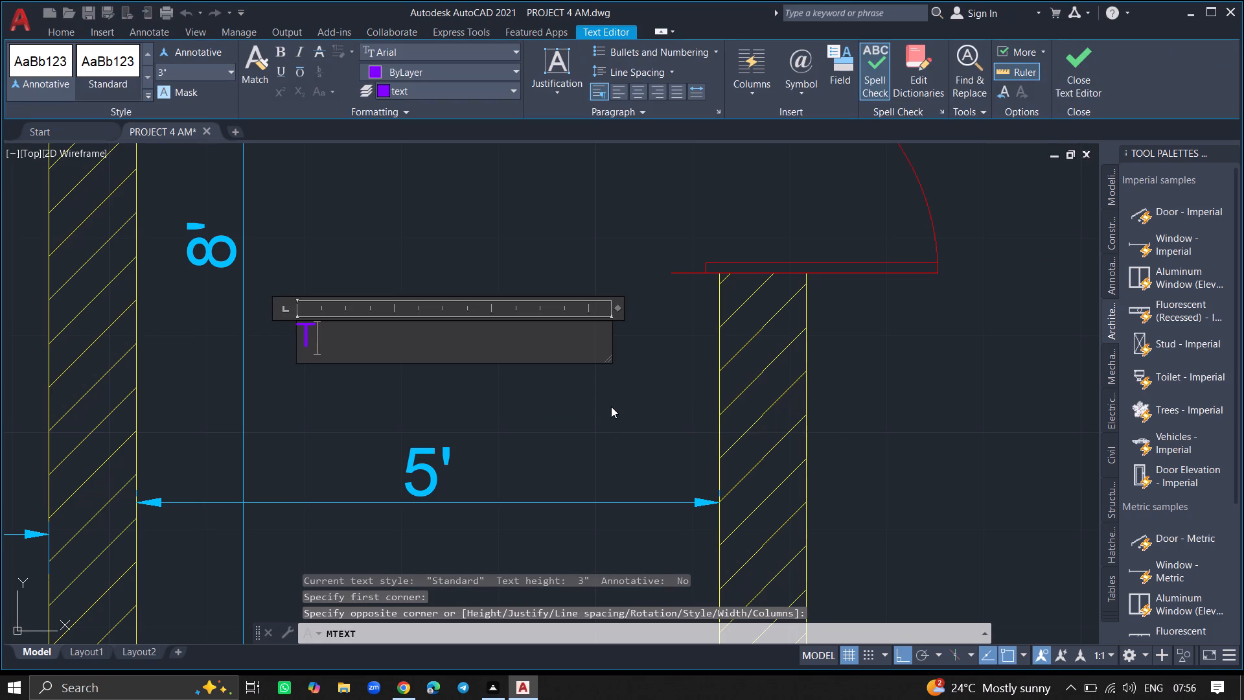
pyautogui.write('OILET')
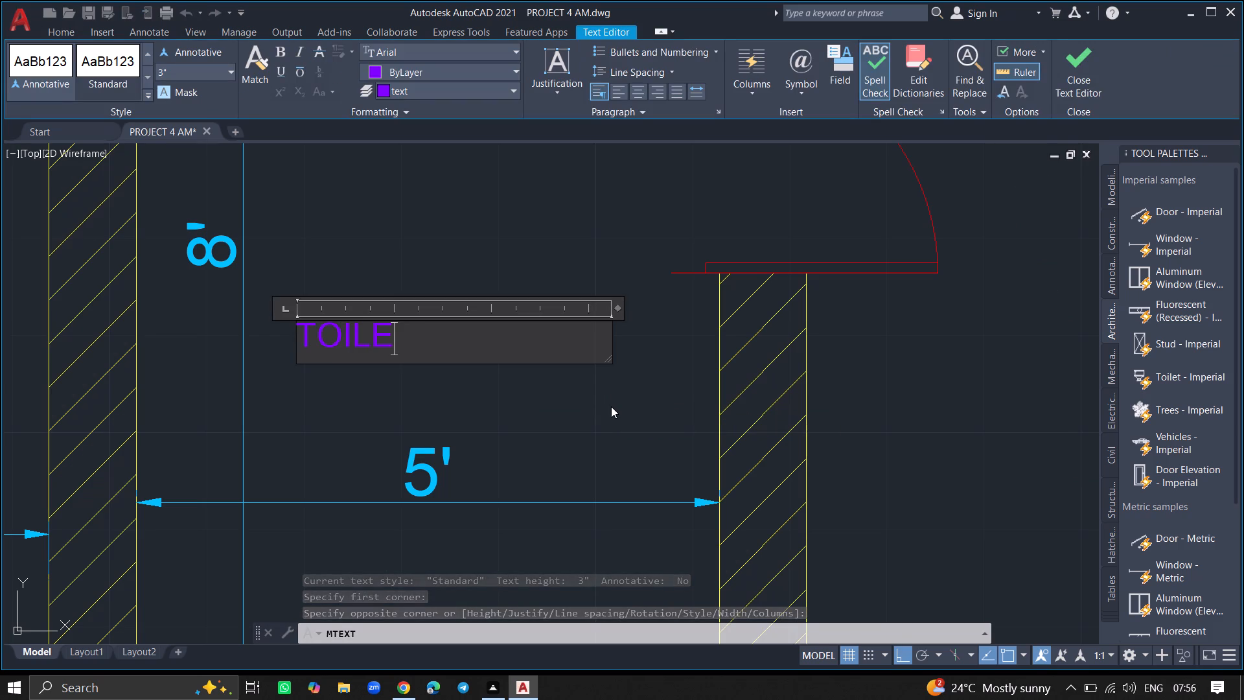
pyautogui.press('space')
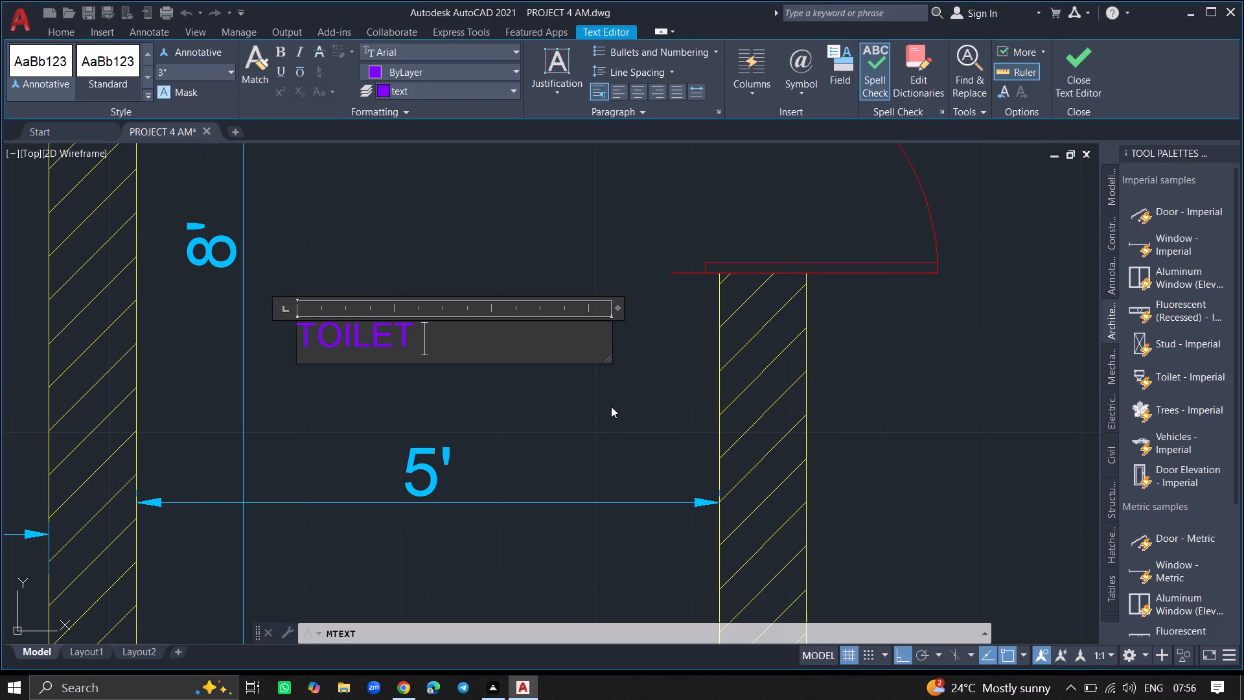
# Add a second line reading 5' 0" X 8' 0" below TOILET and finish the right toilet's label.
pyautogui.press('Return')
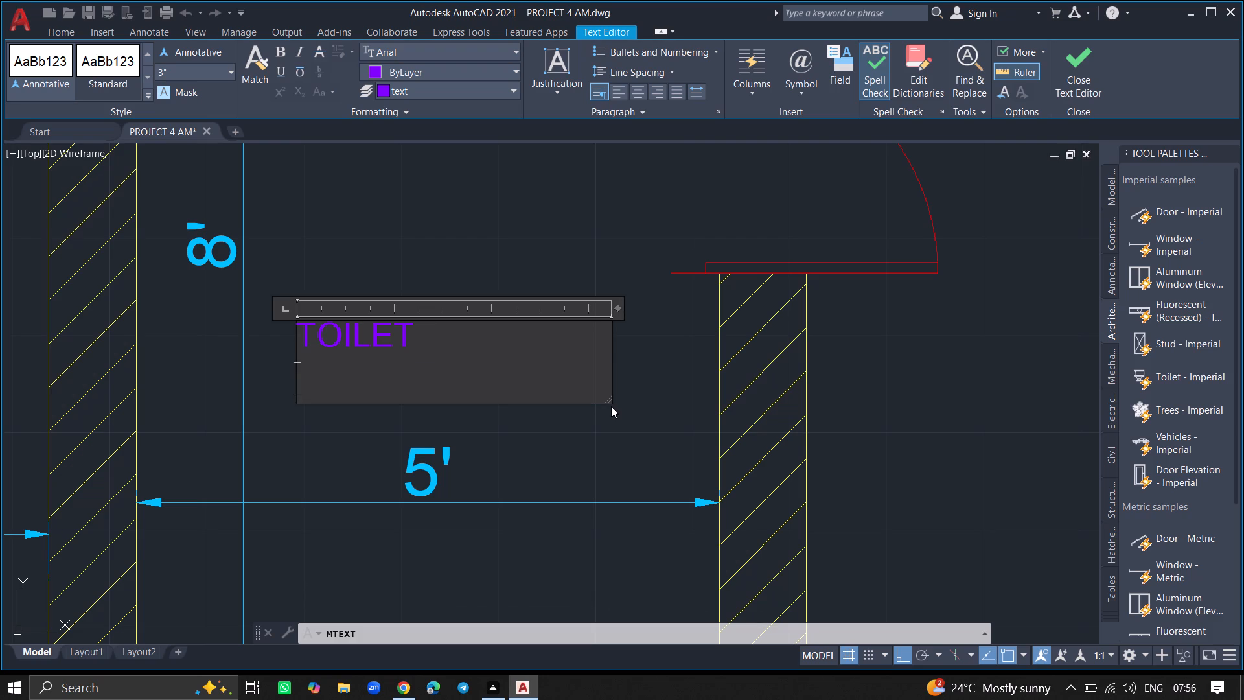
pyautogui.press('5')
pyautogui.write("' 0")
pyautogui.write('"')
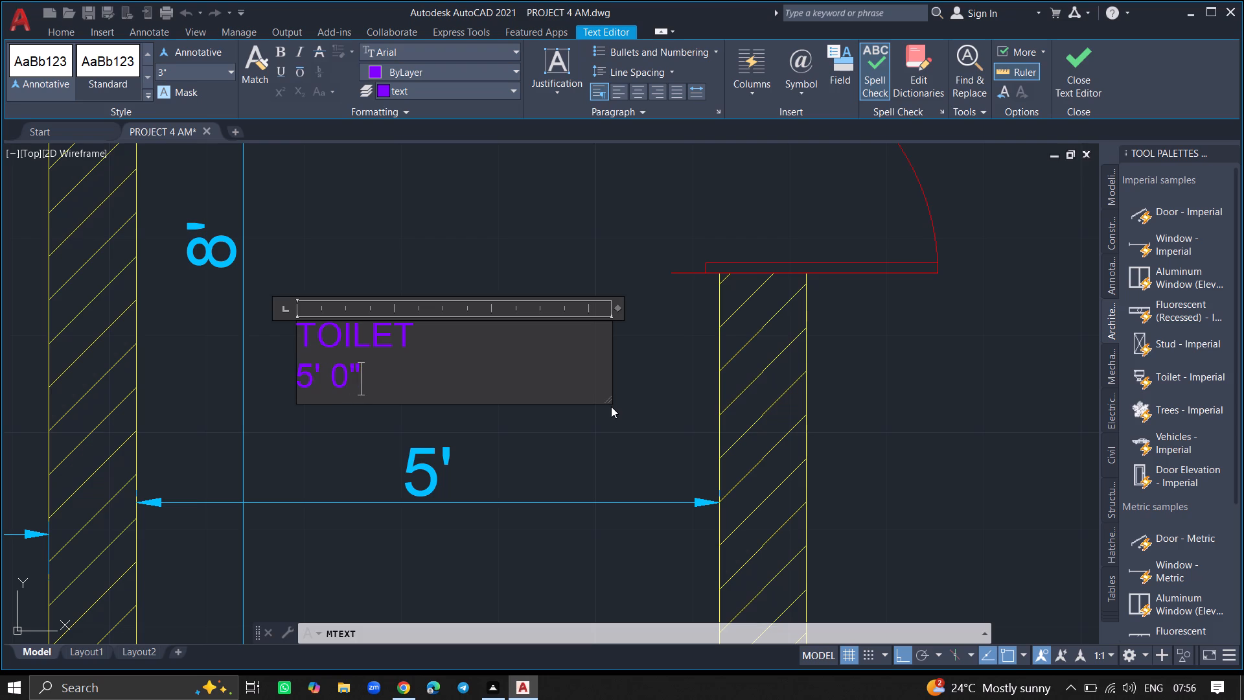
pyautogui.press('space')
pyautogui.write('X')
pyautogui.press('space')
pyautogui.press('8')
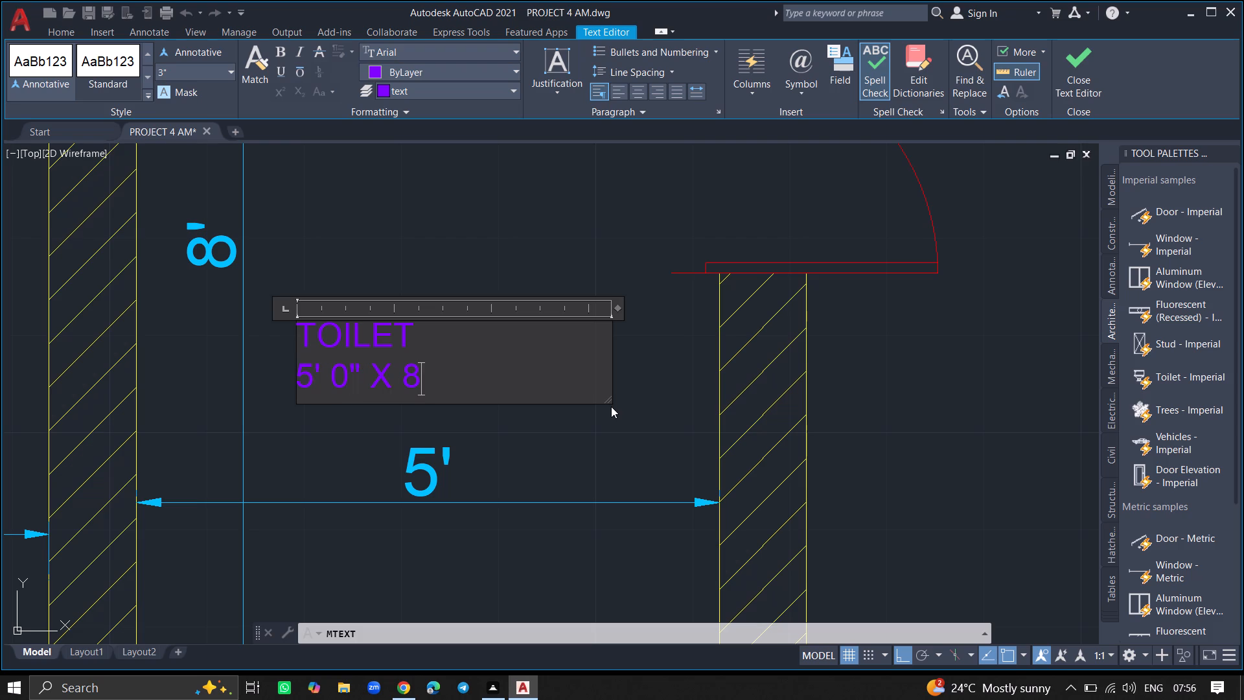
pyautogui.write("'")
pyautogui.press('space')
pyautogui.press('0')
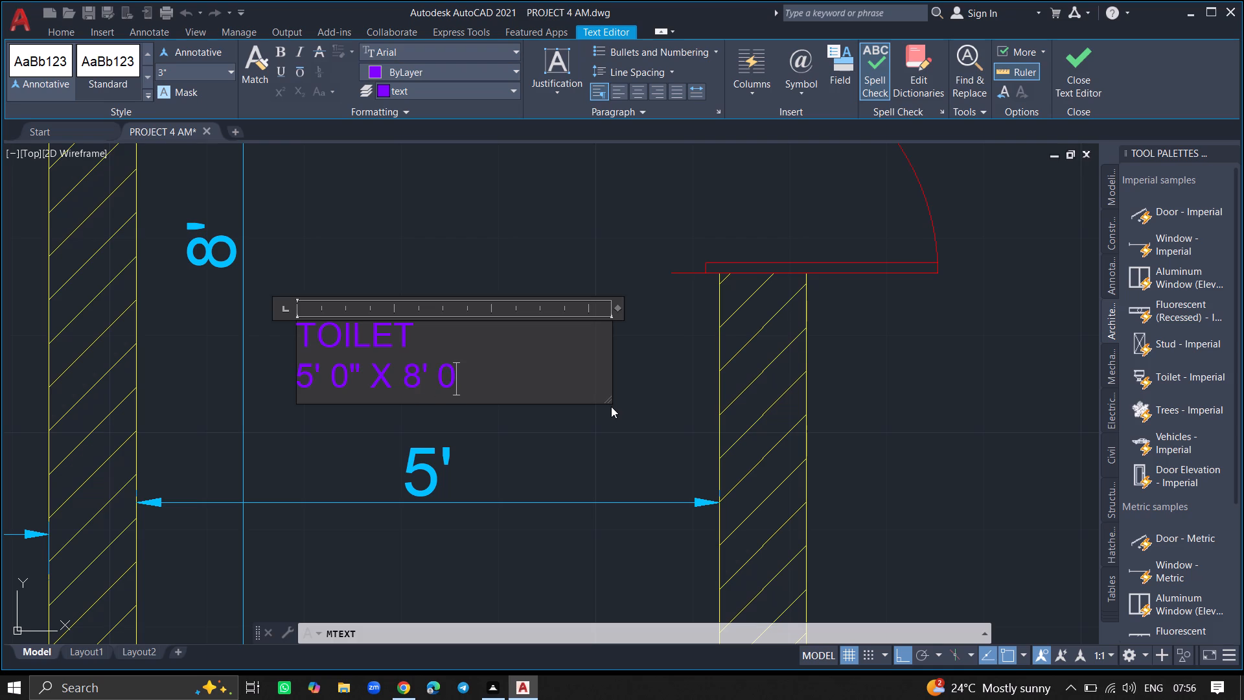
pyautogui.hotkey('shift', '"')
pyautogui.click(610, 432)
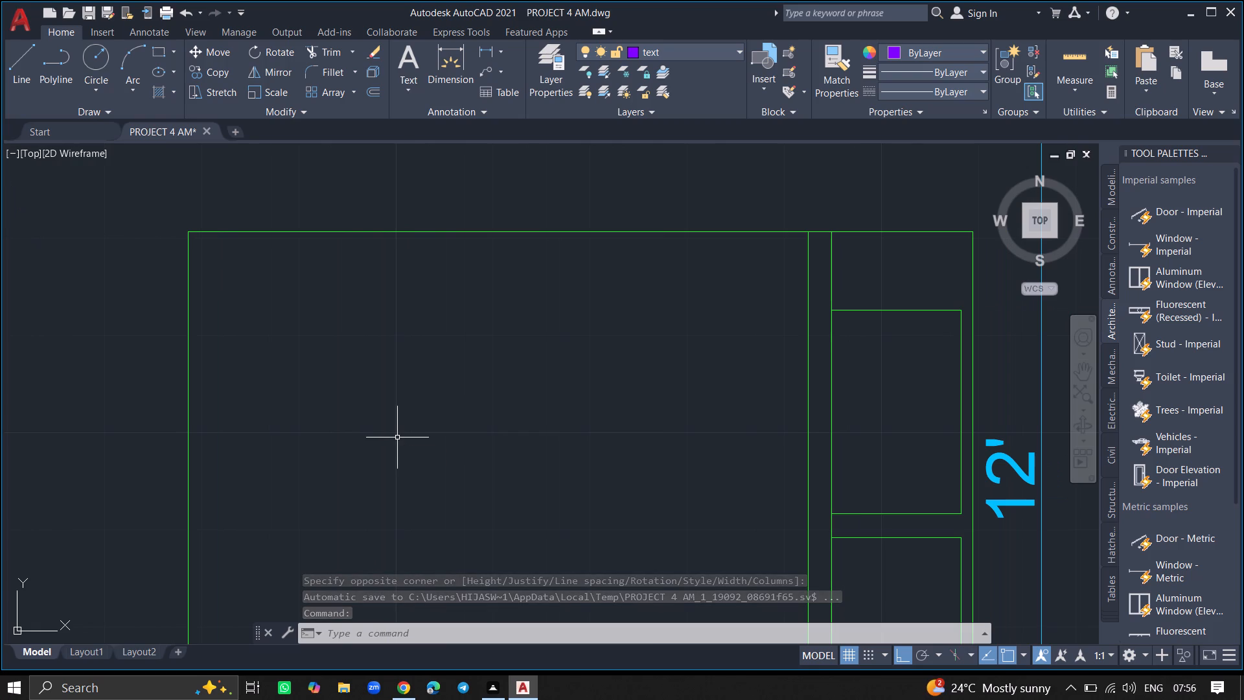
# Create a multiline text reading BEDROOM - 2 over the bed in the right bedroom.
pyautogui.write('MTEXT')
pyautogui.press('Return')
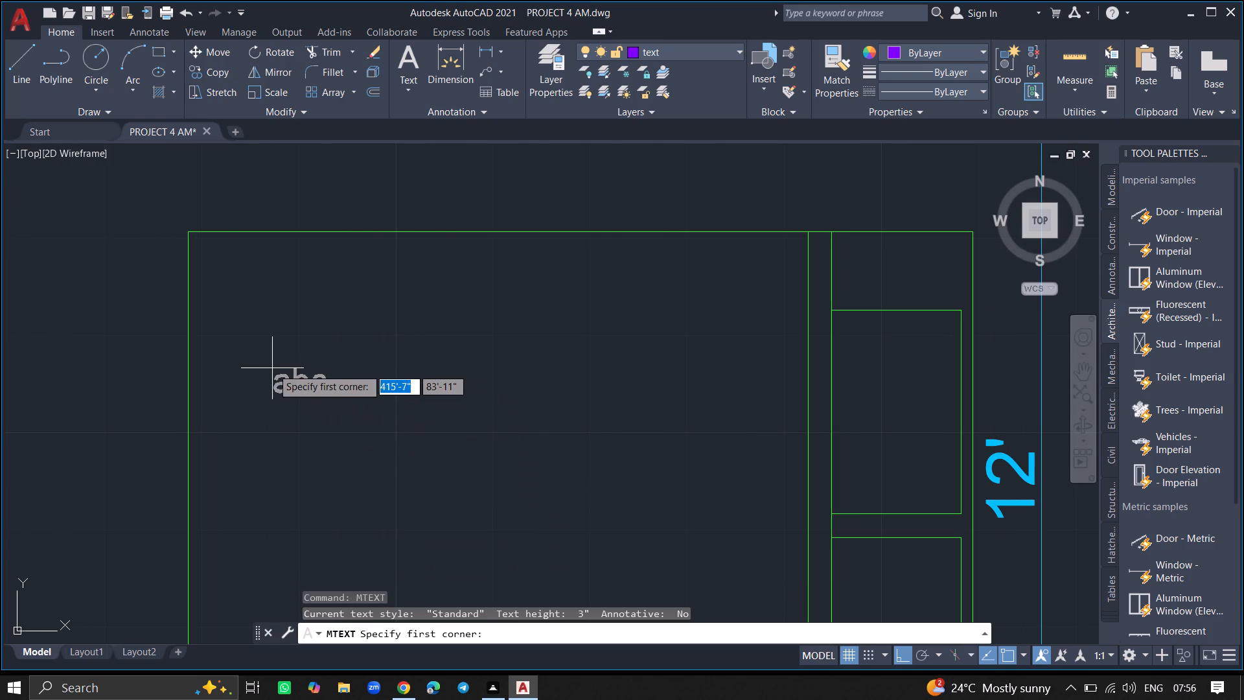
pyautogui.click(225, 364)
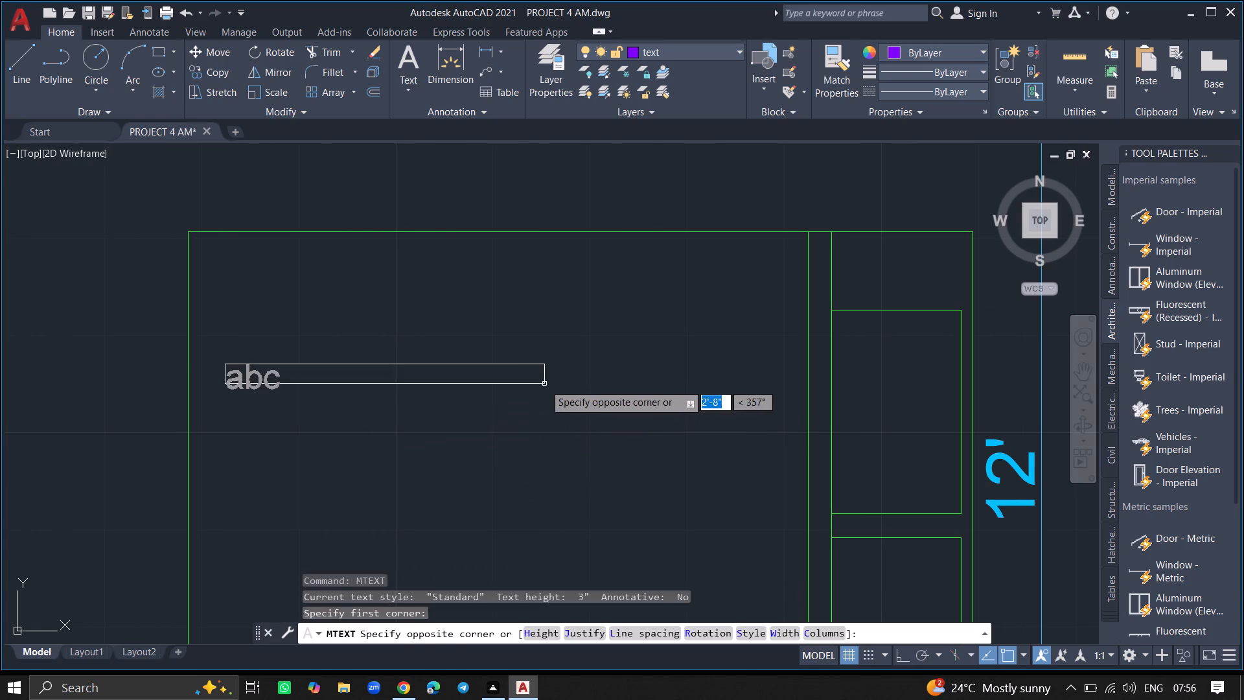
pyautogui.click(582, 428)
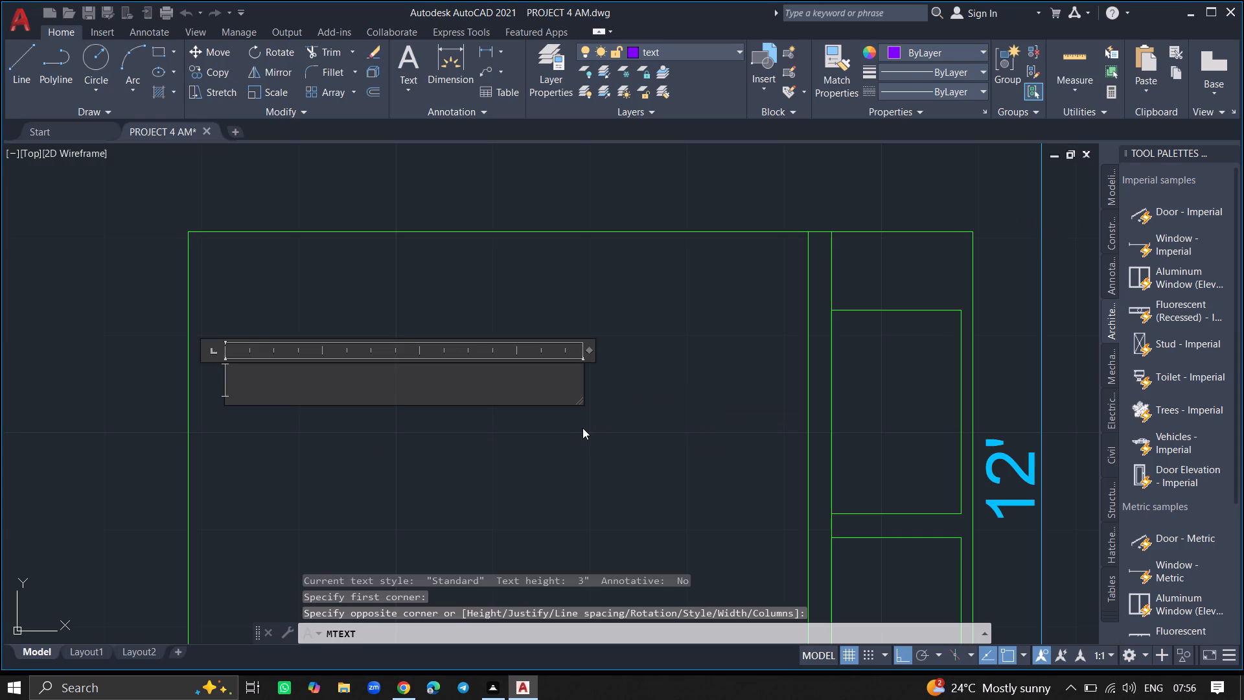
pyautogui.write('BEDR')
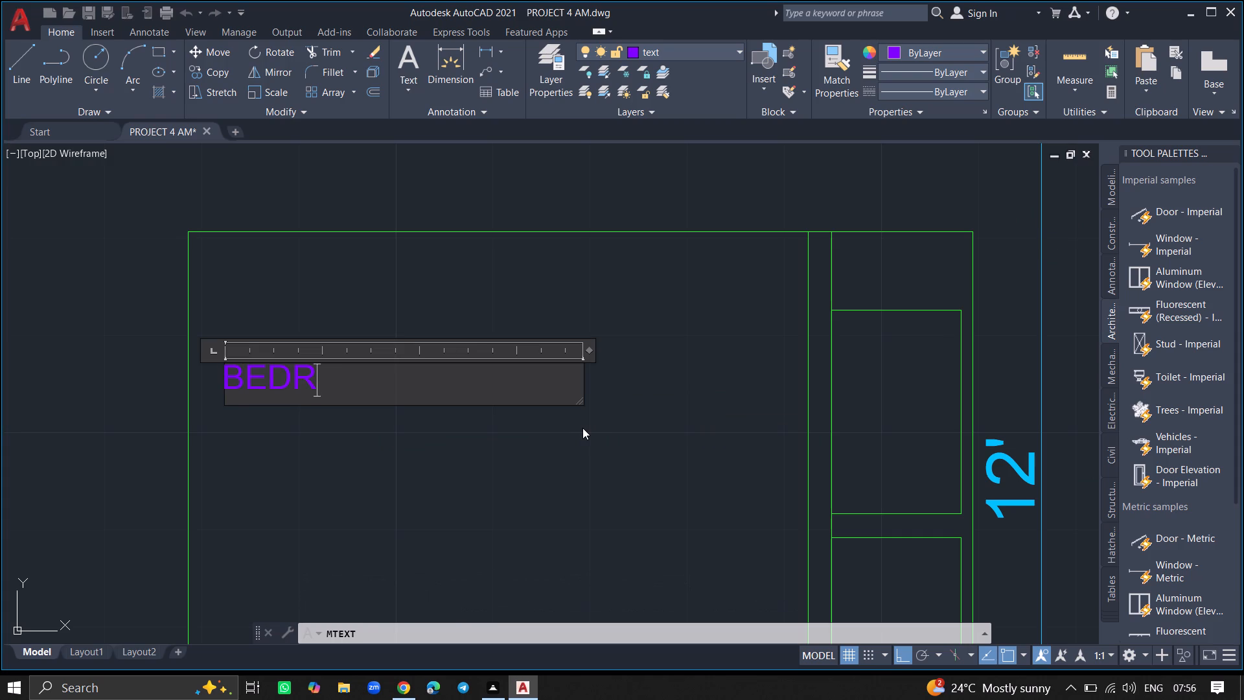
pyautogui.press('o')
pyautogui.write('OM - 2')
pyautogui.press('space')
pyautogui.press('Return')
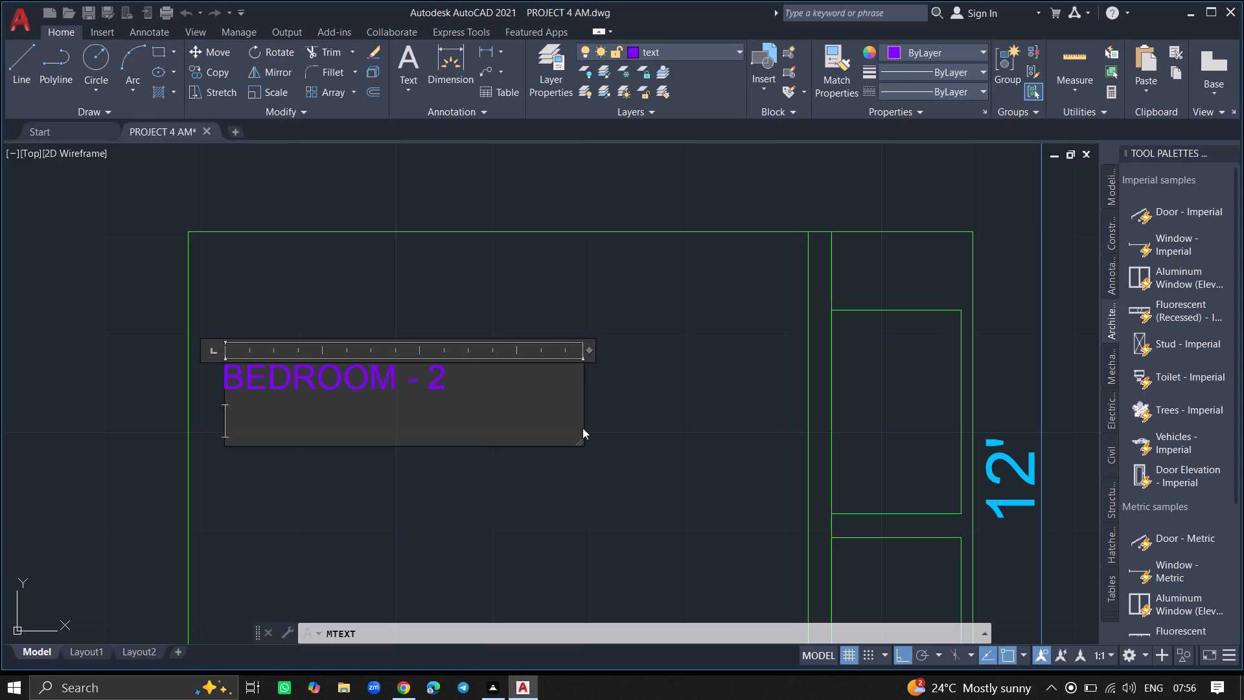
# Add a second line reading 12' X 12' below BEDROOM - 2 and finish the right bedroom's label.
pyautogui.write("12'")
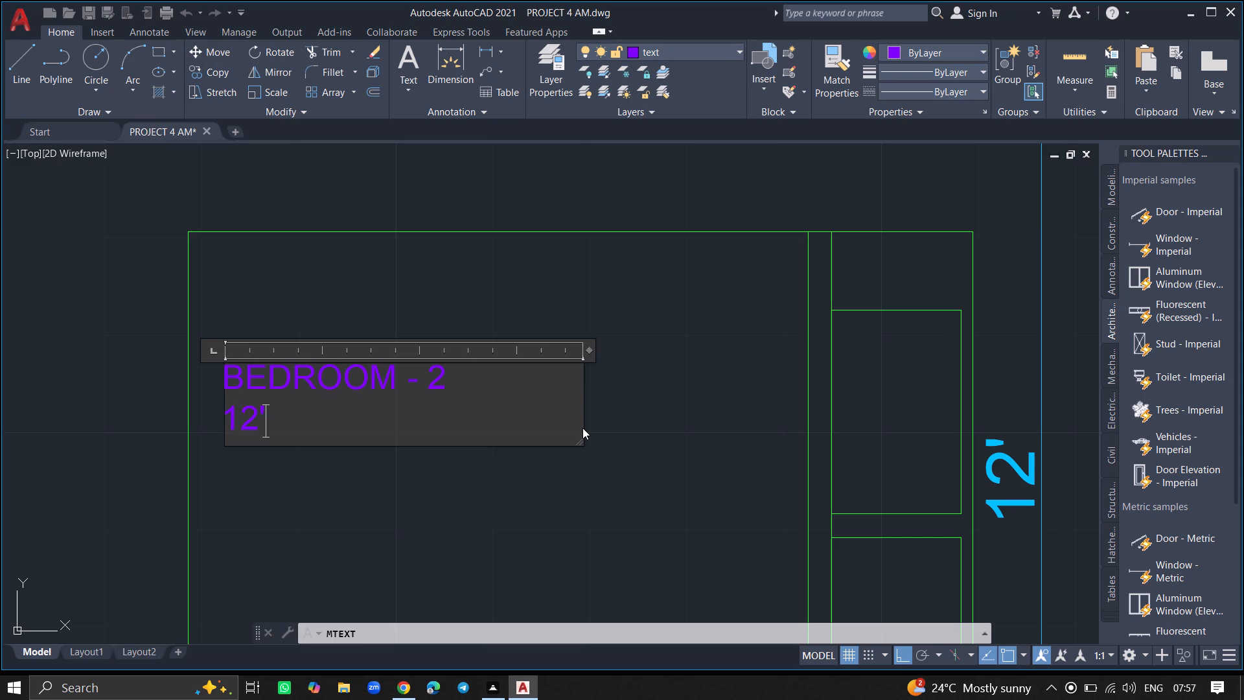
pyautogui.press('space')
pyautogui.write('X 12')
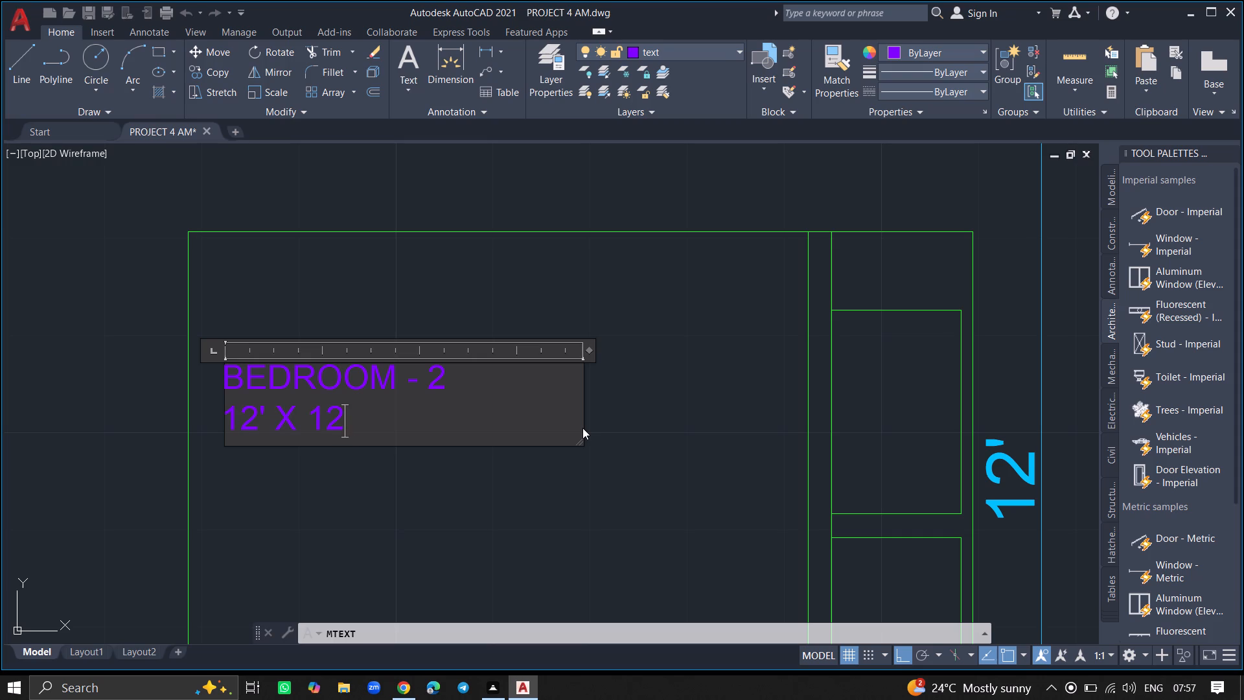
pyautogui.press("'")
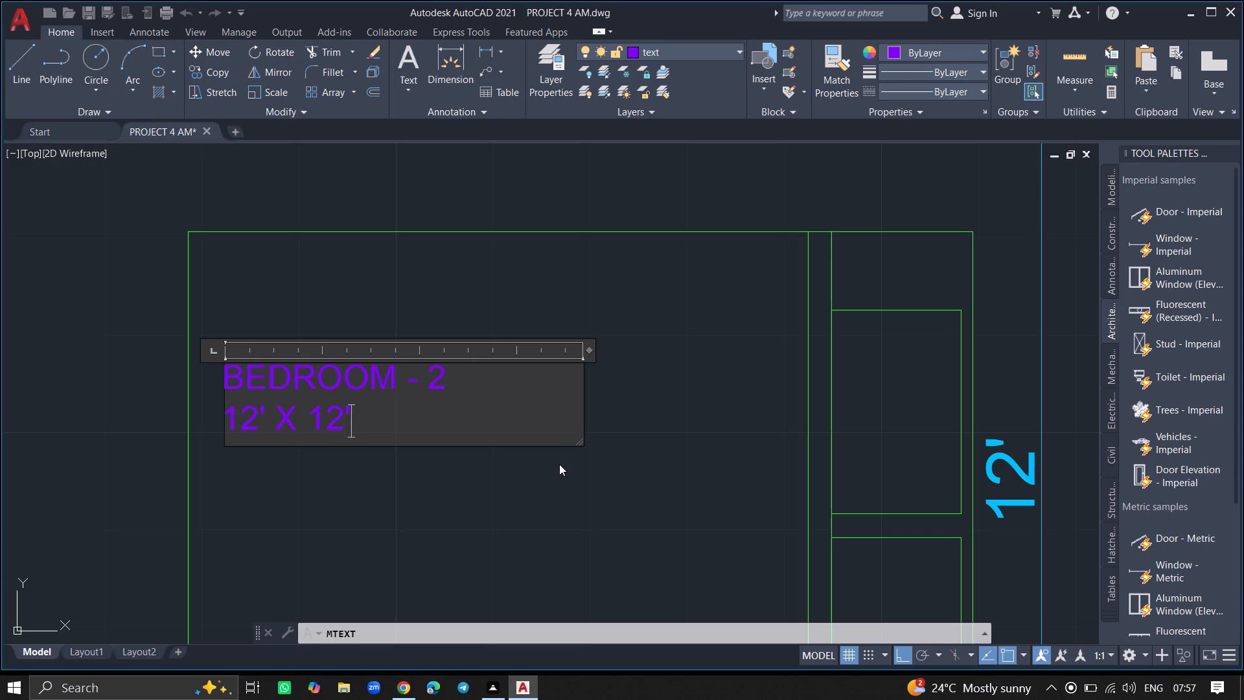
pyautogui.click(559, 464)
# Set the text height of both TOILET labels and the BEDROOM - 2 label to 5".
pyautogui.keyDown('ctrl'); pyautogui.scroll(-2, 562, 408); pyautogui.keyUp('ctrl')
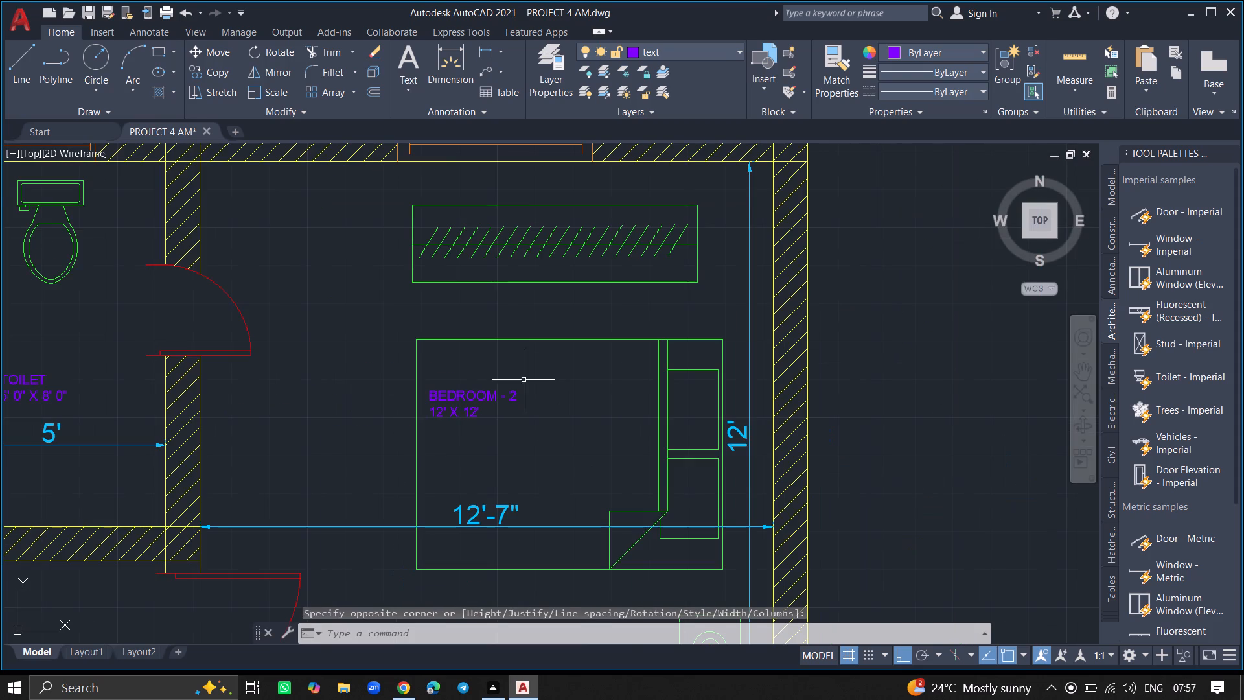
pyautogui.keyDown('ctrl'); pyautogui.scroll(-5, 496, 340); pyautogui.keyUp('ctrl')
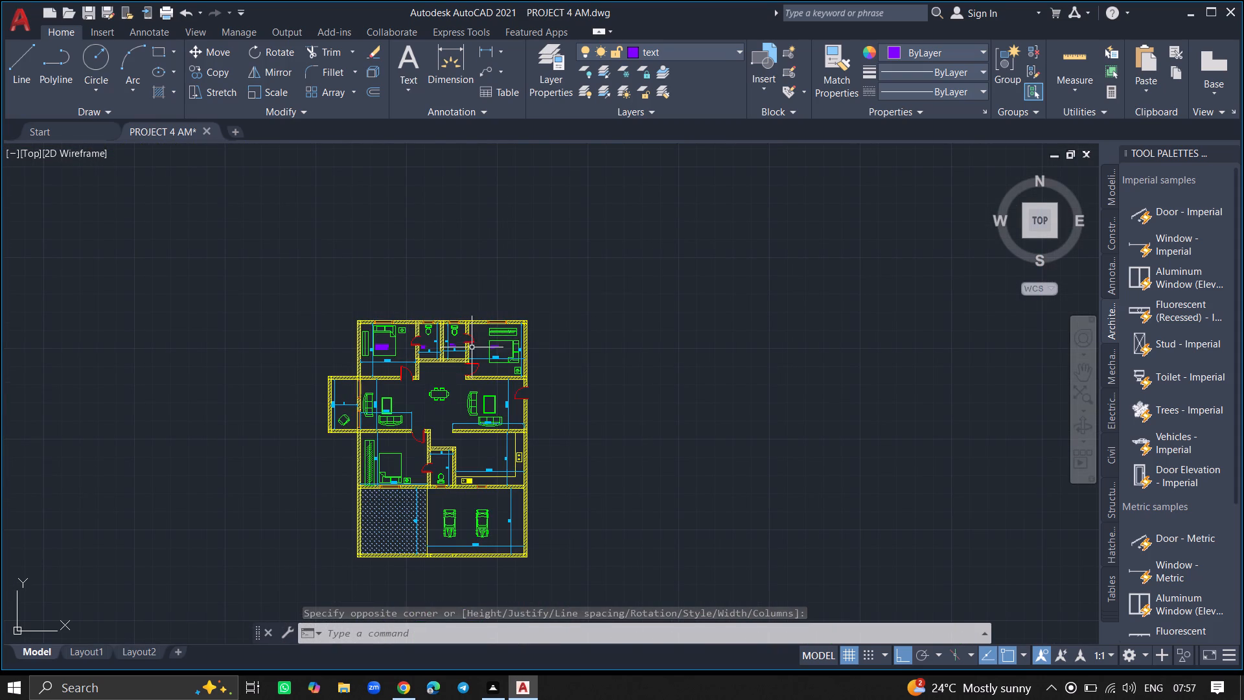
pyautogui.keyDown('ctrl'); pyautogui.scroll(5, 425, 360); pyautogui.keyUp('ctrl')
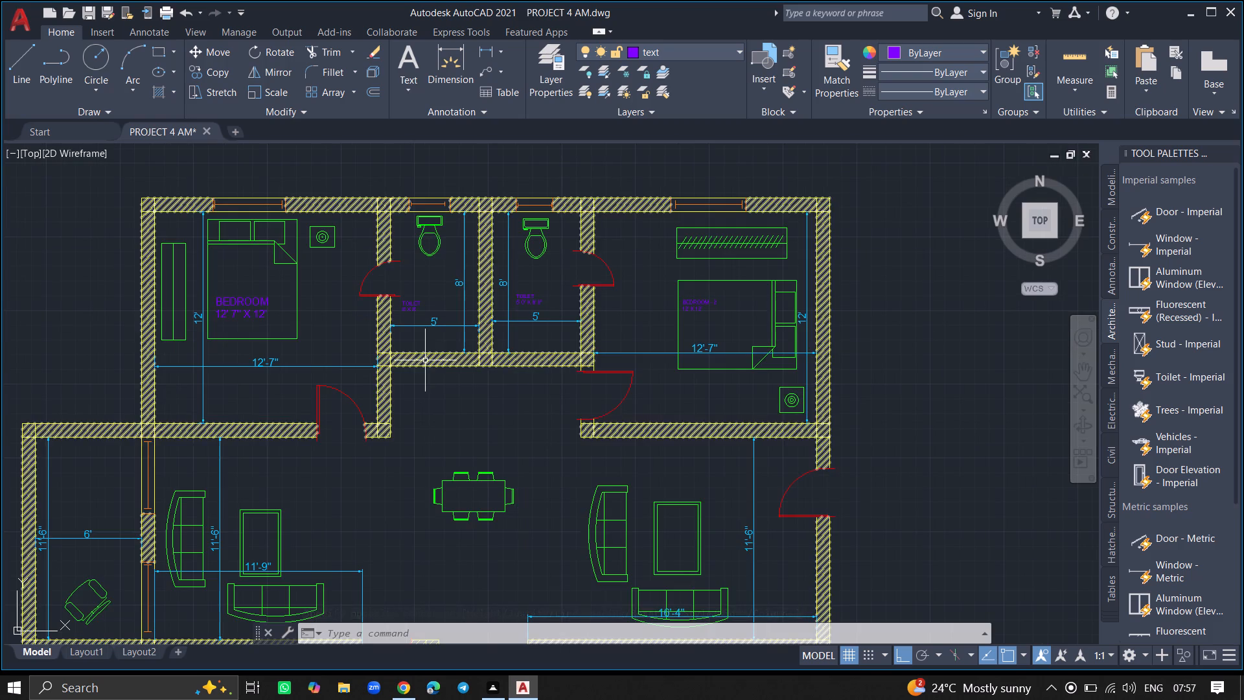
pyautogui.click(409, 310)
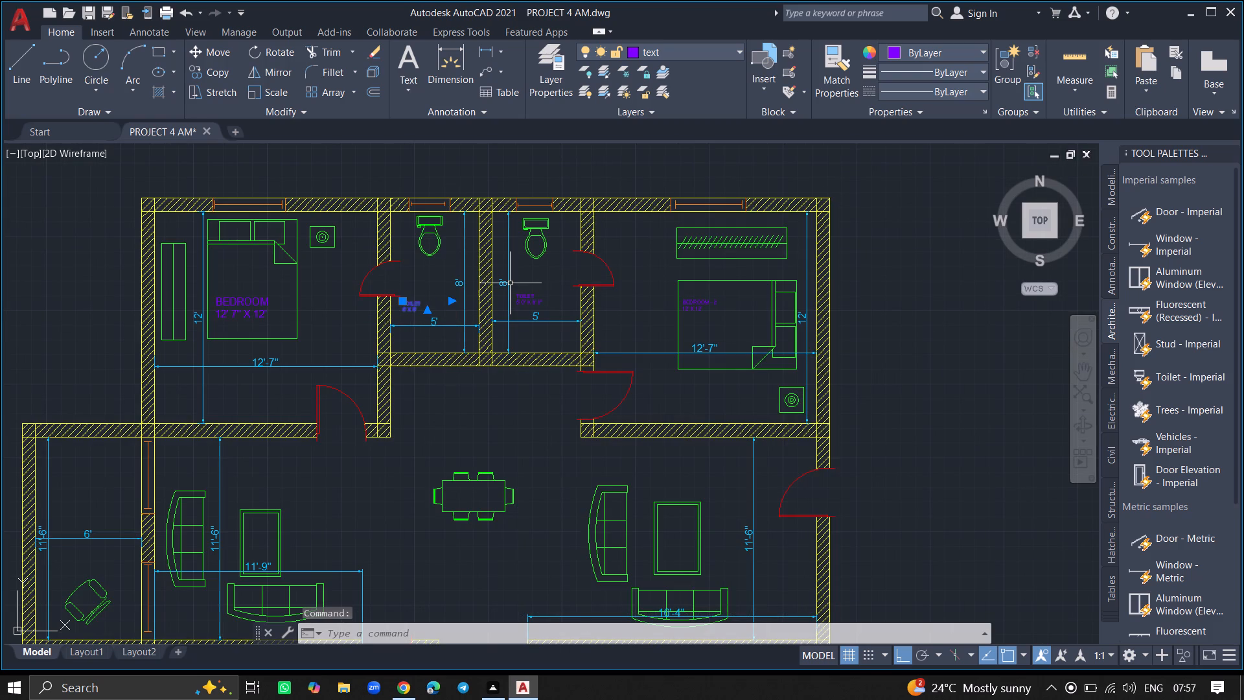
pyautogui.click(533, 294)
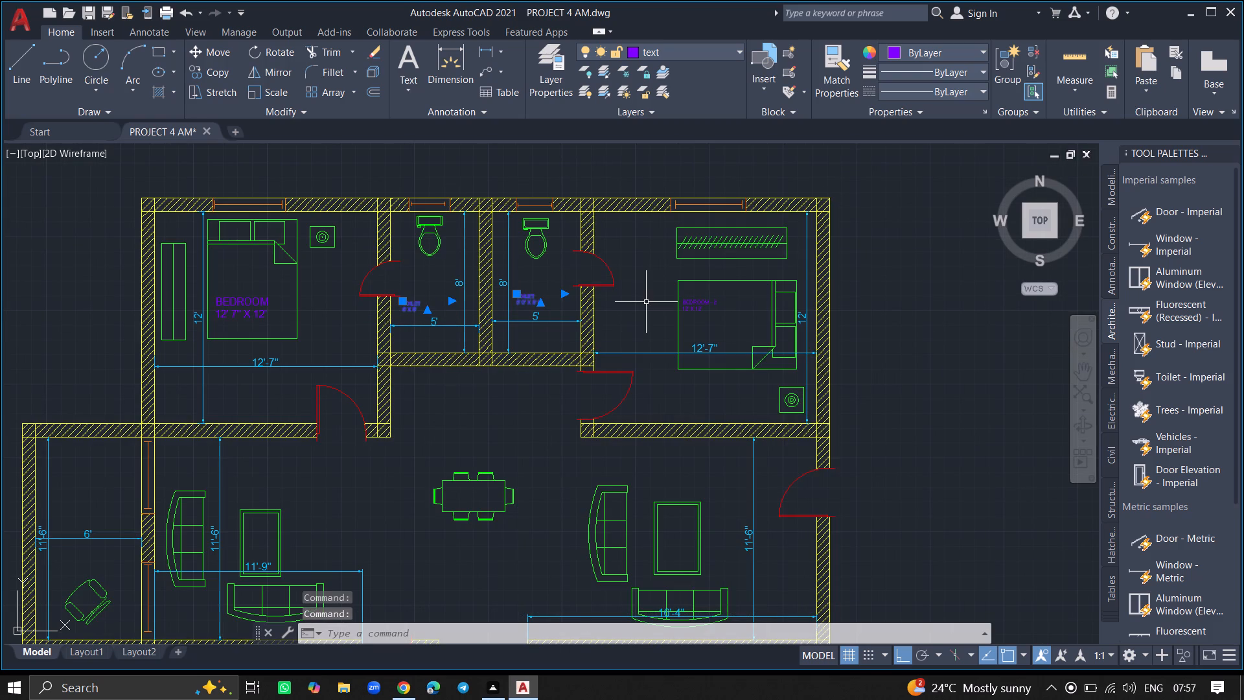
pyautogui.click(688, 311)
pyautogui.write('PR')
pyautogui.press('Return')
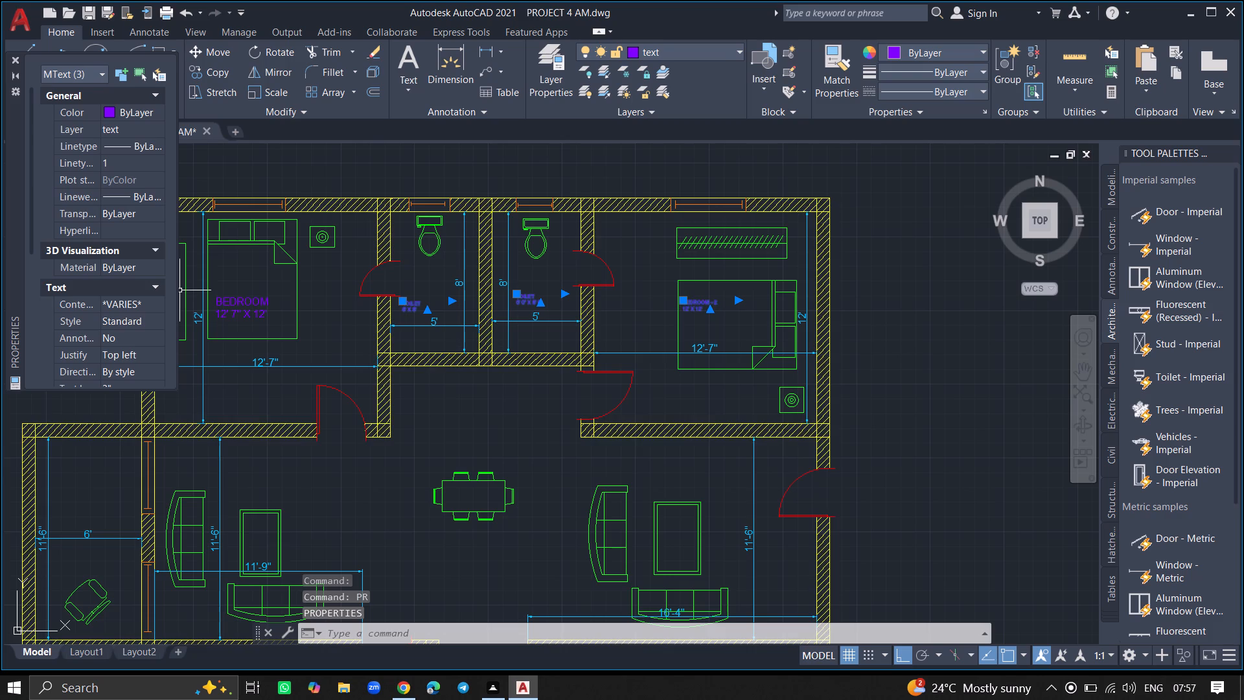
pyautogui.click(29, 260)
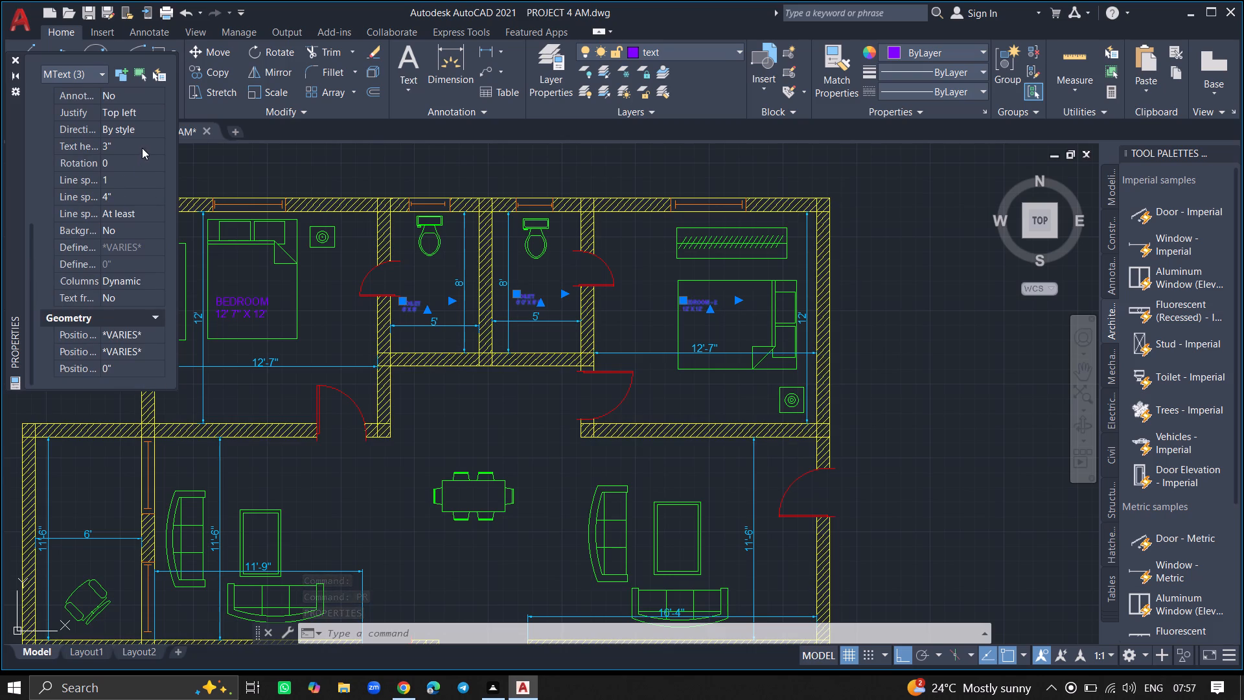
pyautogui.click(142, 148)
pyautogui.press('BackSpace')
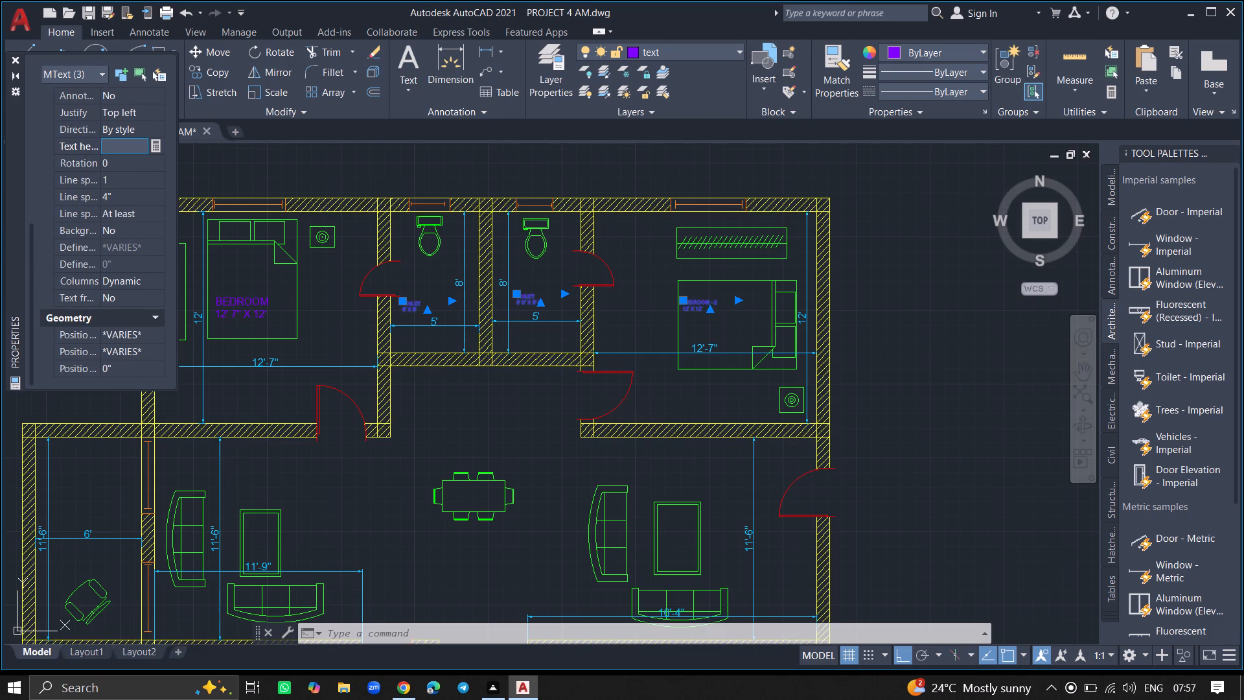
pyautogui.press('5')
pyautogui.hotkey('shift', '"')
pyautogui.click(263, 248)
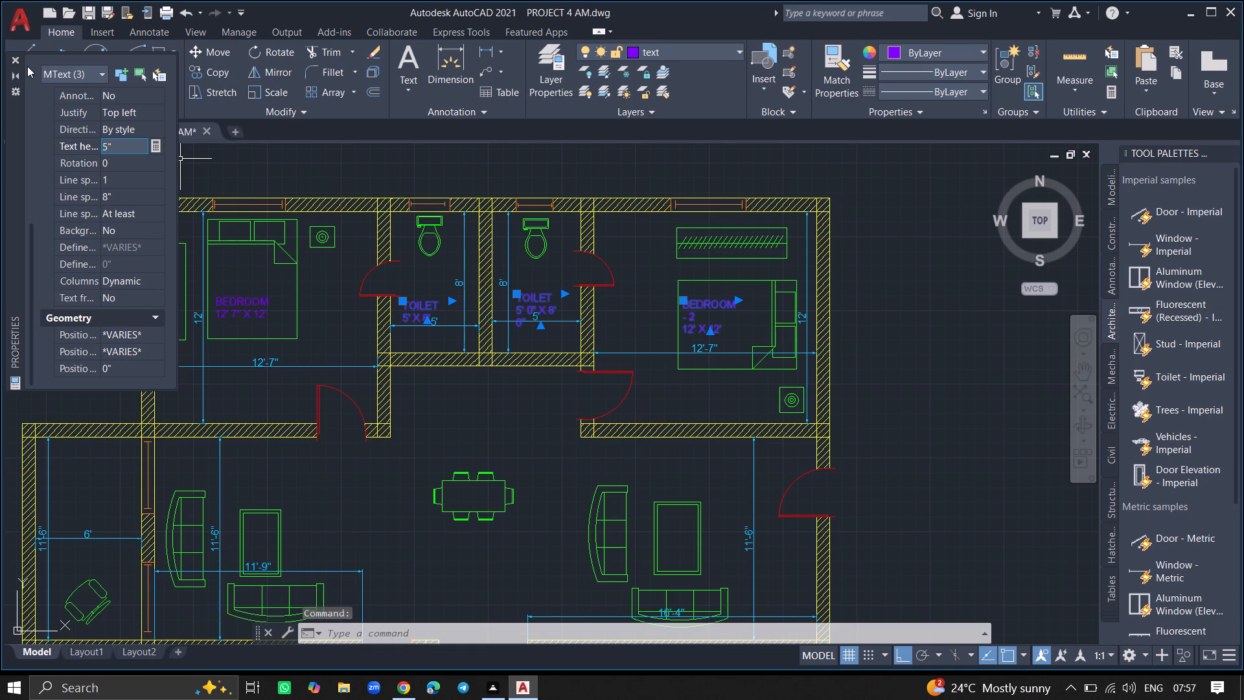
pyautogui.click(12, 56)
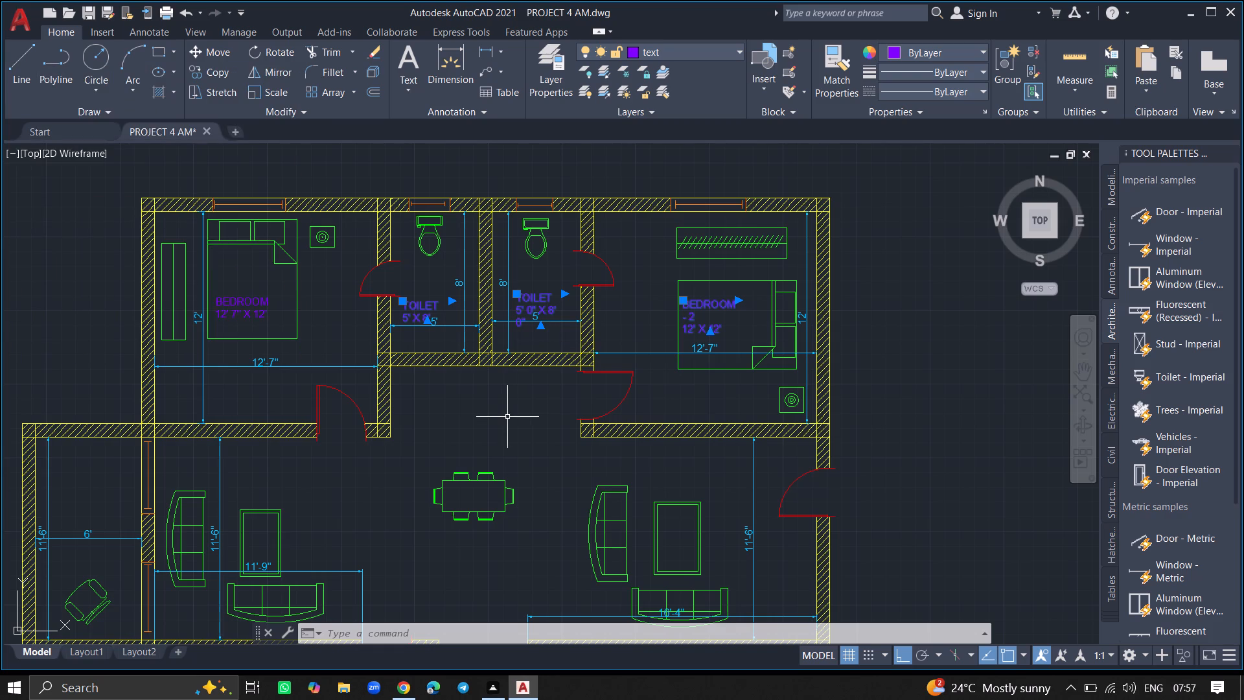
pyautogui.press('Escape')
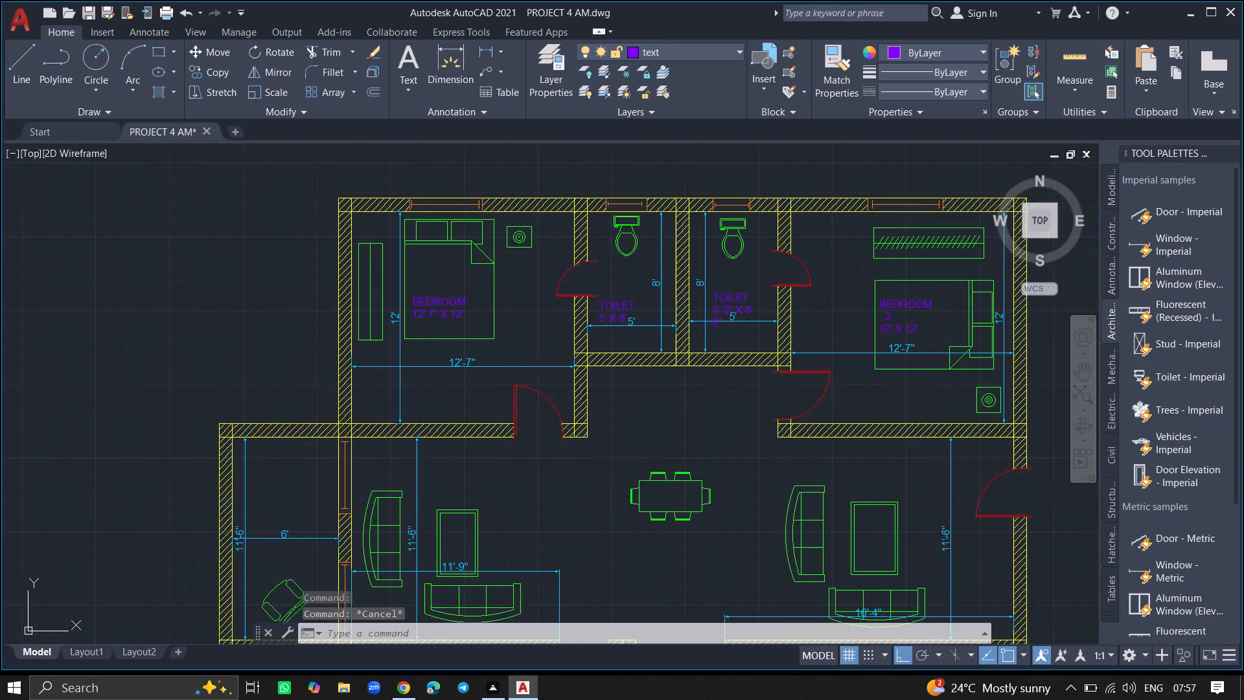
# Create a multiline text reading BALCONY in the 6' wide space at the plan's left, above its width dimension.
pyautogui.keyDown('ctrl'); pyautogui.scroll(2, 299, 528); pyautogui.keyUp('ctrl')
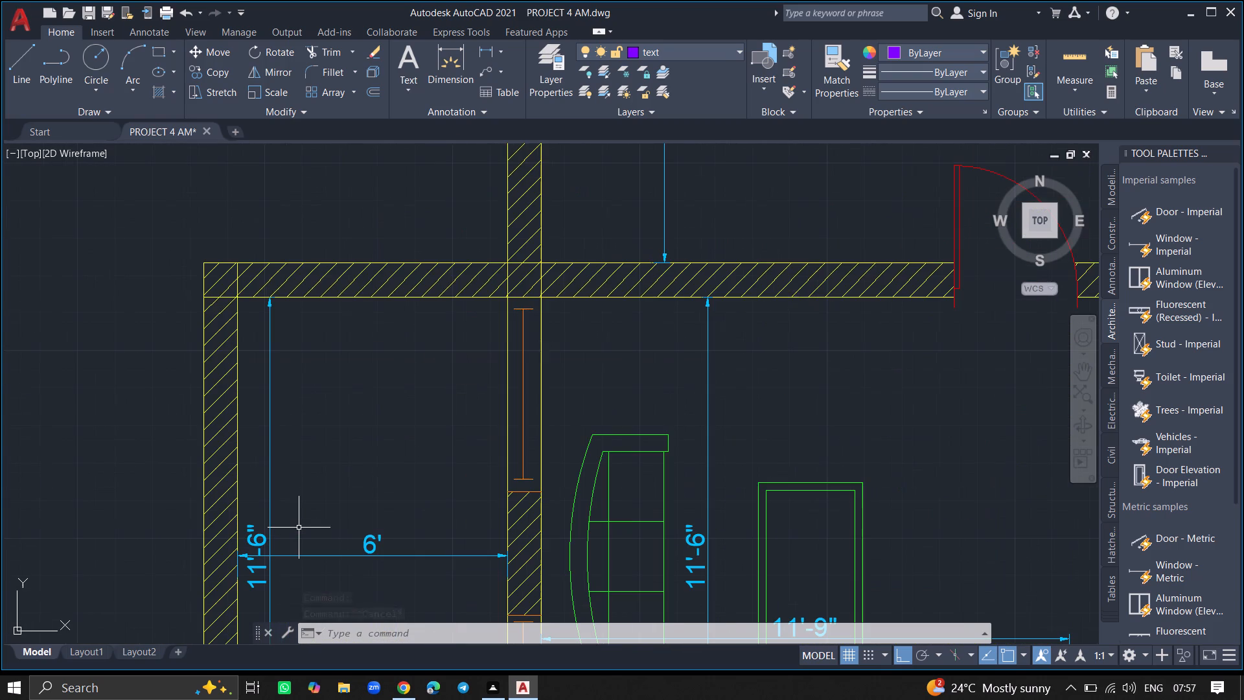
pyautogui.write('MTEXT')
pyautogui.press('Return')
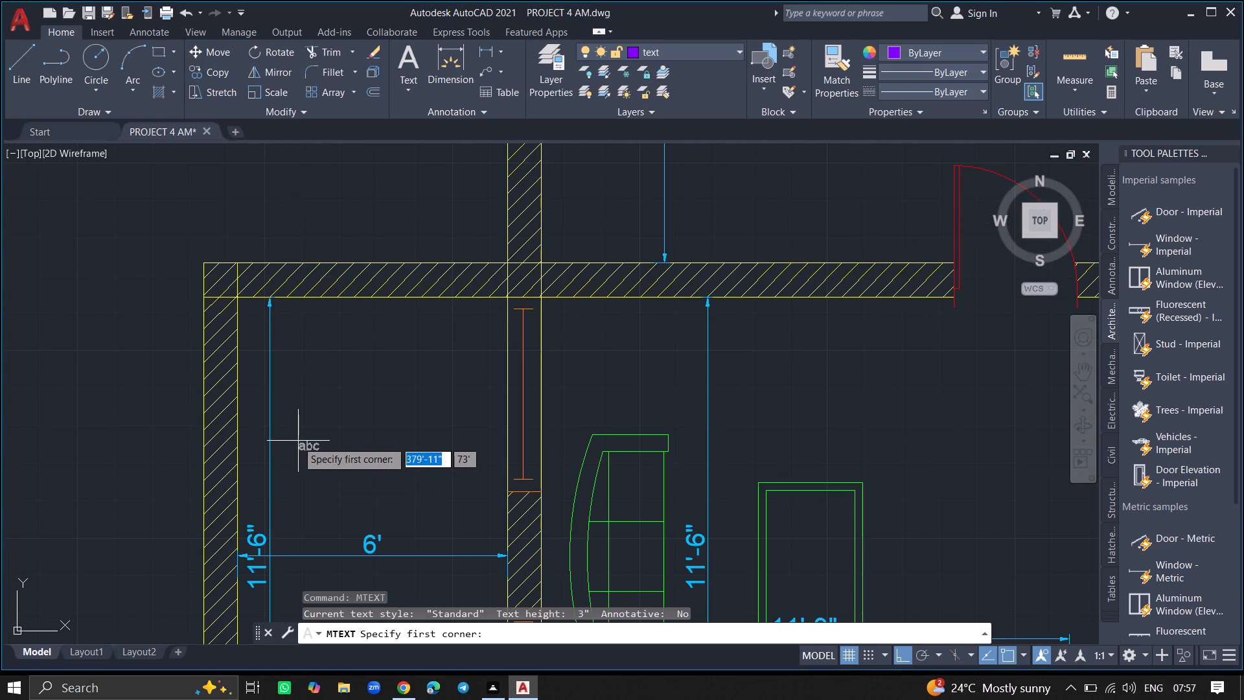
pyautogui.click(290, 439)
pyautogui.click(448, 459)
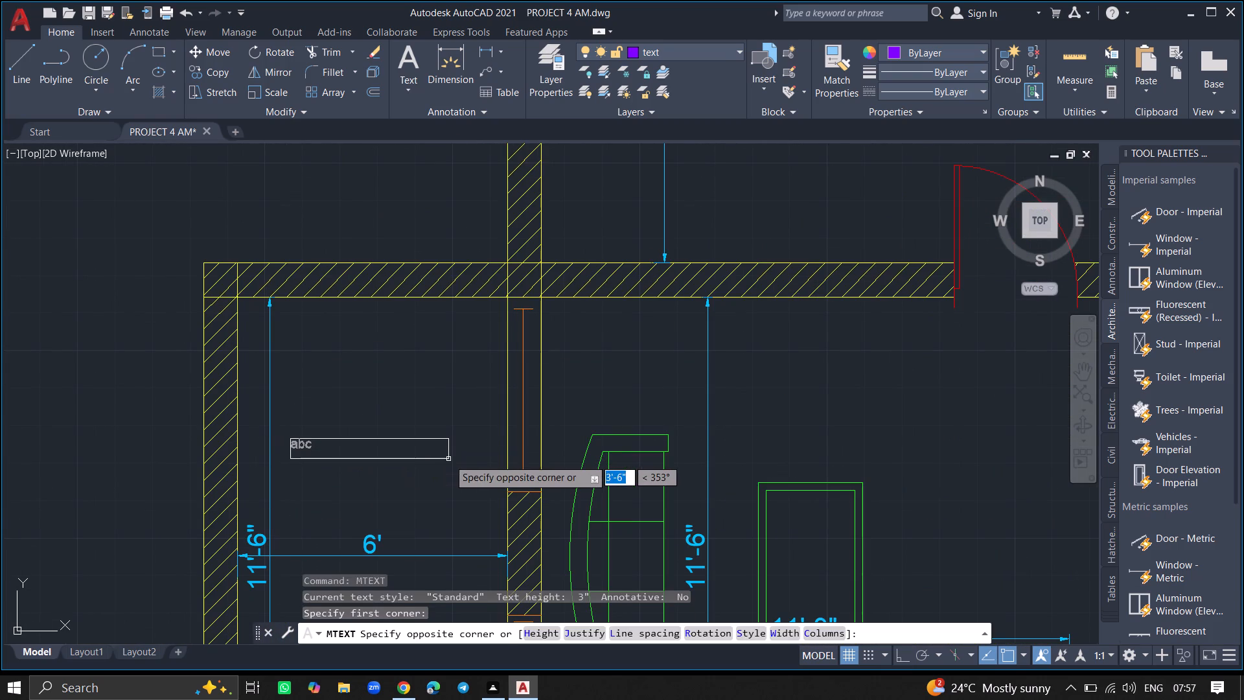
pyautogui.write('BA')
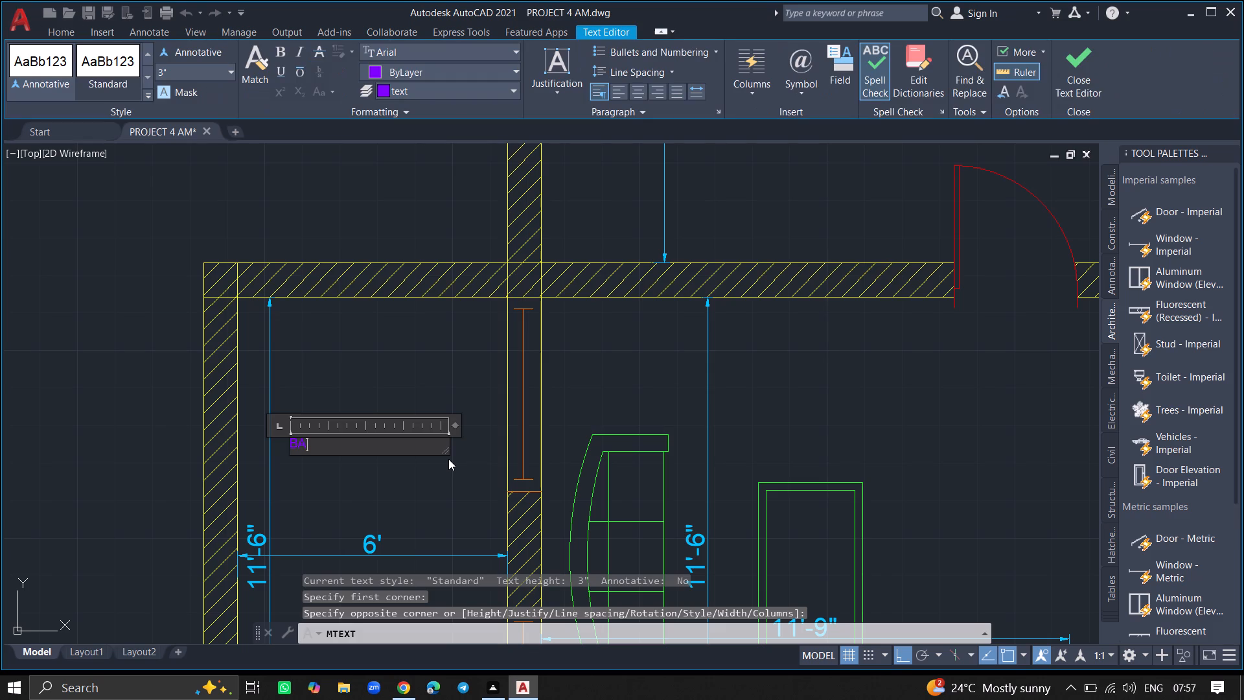
pyautogui.write('LCON')
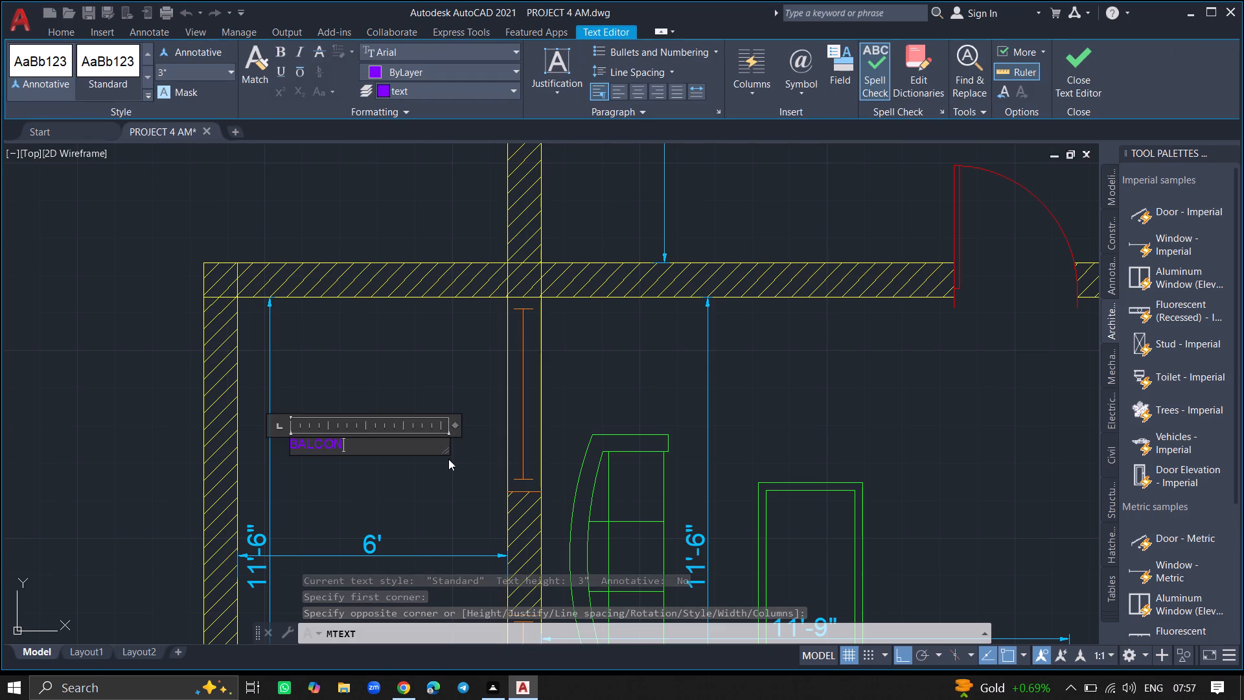
pyautogui.press('y')
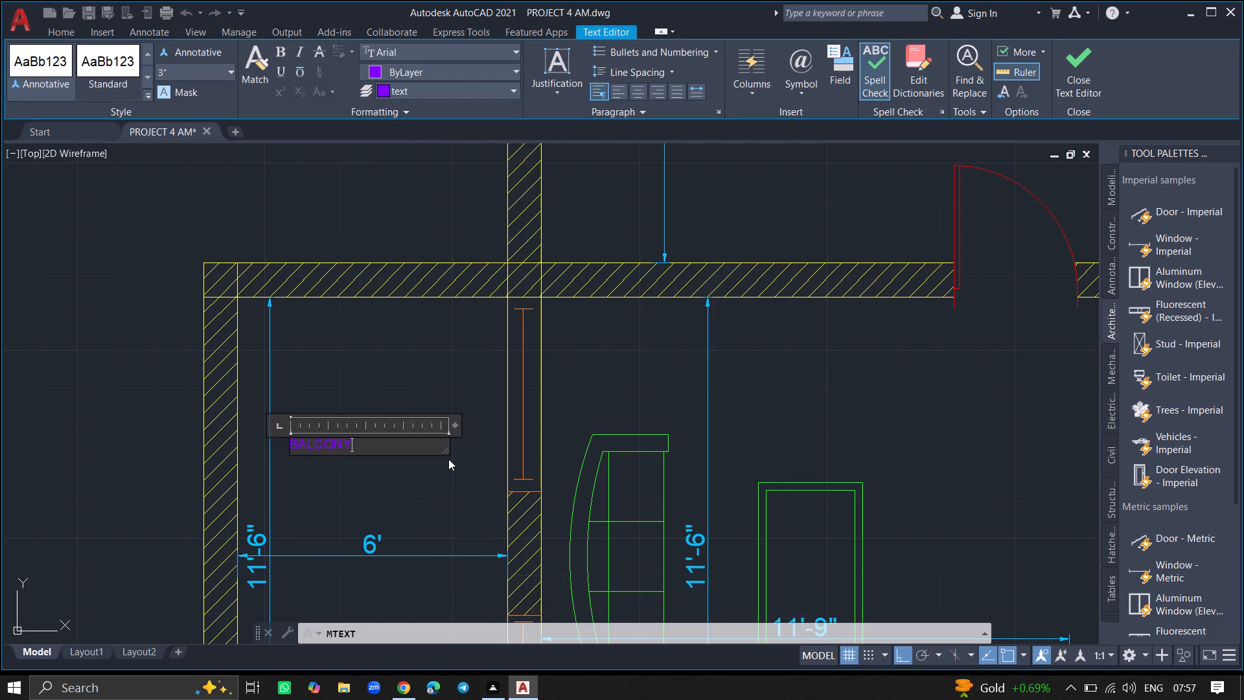
pyautogui.press('Return')
# Add the lines WIDE 6' and LENGTH 11' 6" below BALCONY and finish the balcony's label.
pyautogui.write('WIDE')
pyautogui.press('space')
pyautogui.press('6')
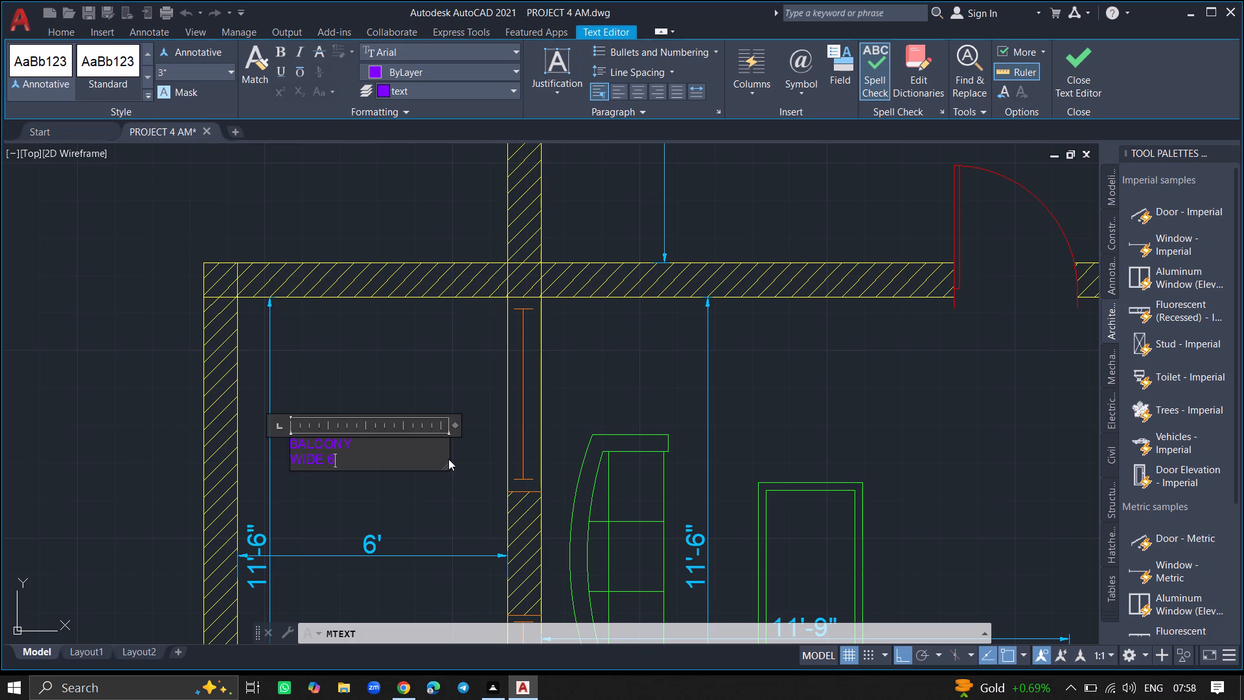
pyautogui.press("'")
pyautogui.keyDown('ctrl'); pyautogui.scroll(5, 439, 487); pyautogui.keyUp('ctrl')
pyautogui.keyDown('ctrl'); pyautogui.scroll(-3, 439, 487); pyautogui.keyUp('ctrl')
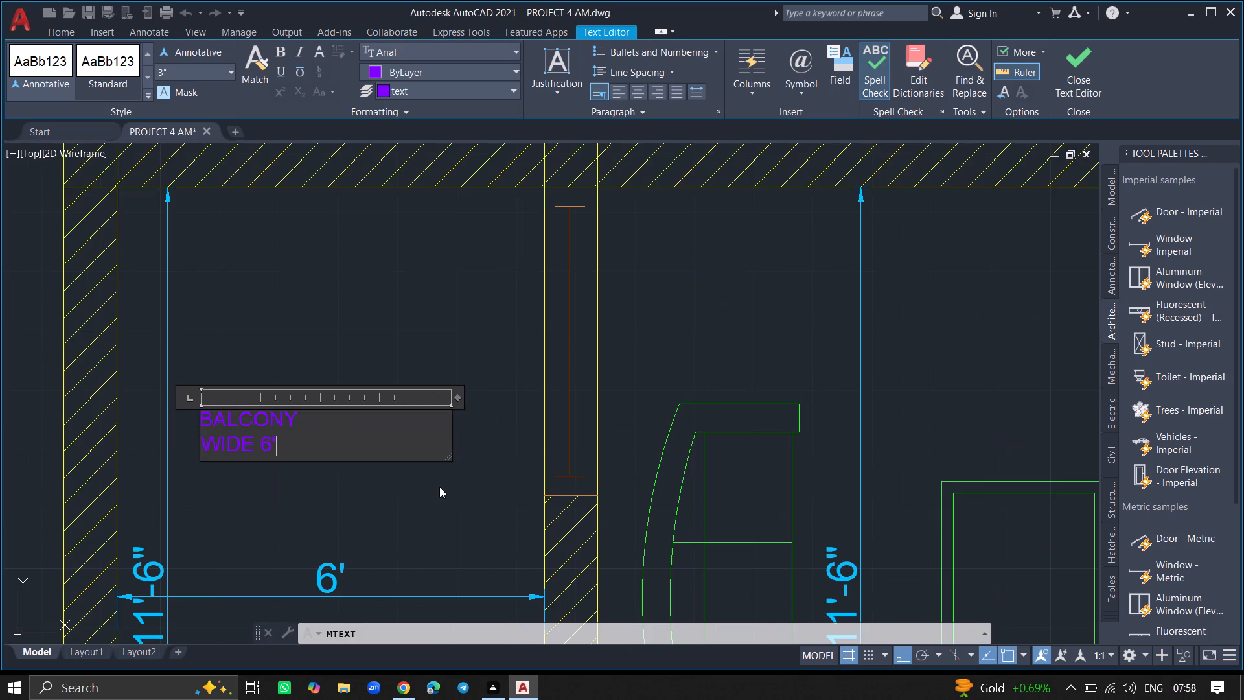
pyautogui.press('Return')
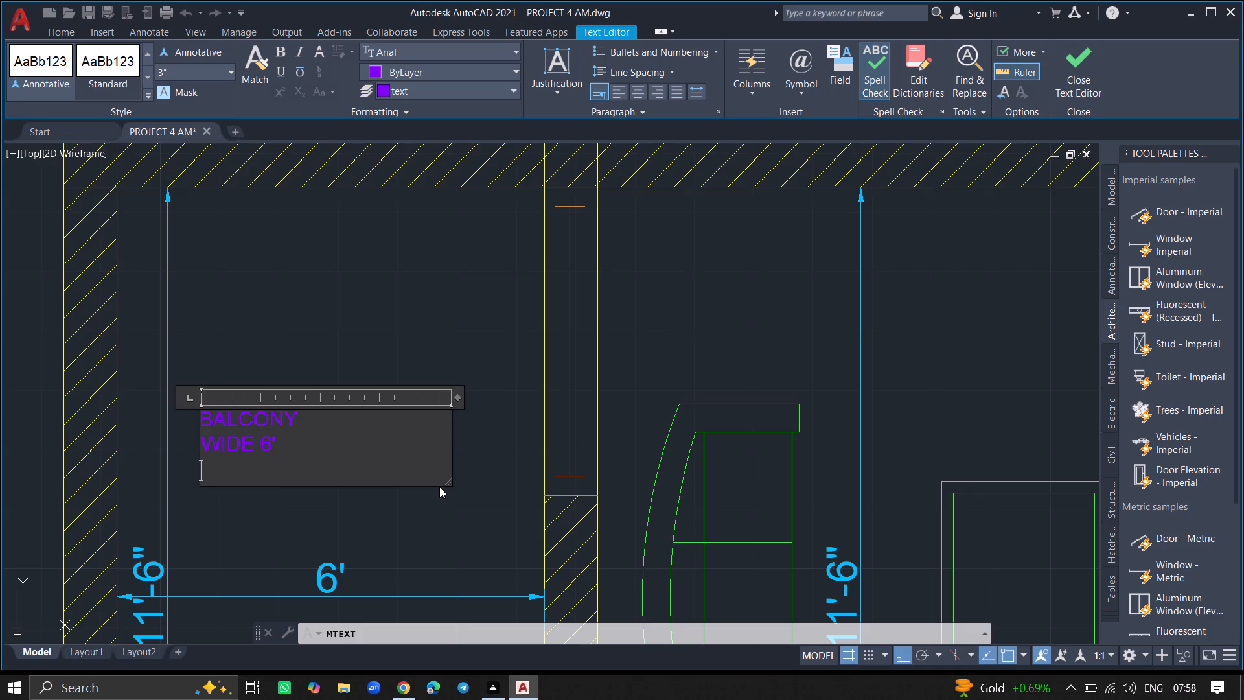
pyautogui.write('LE')
pyautogui.write('NGTH')
pyautogui.press('space')
pyautogui.write('11')
pyautogui.write("' 6")
pyautogui.hotkey('shift', '"')
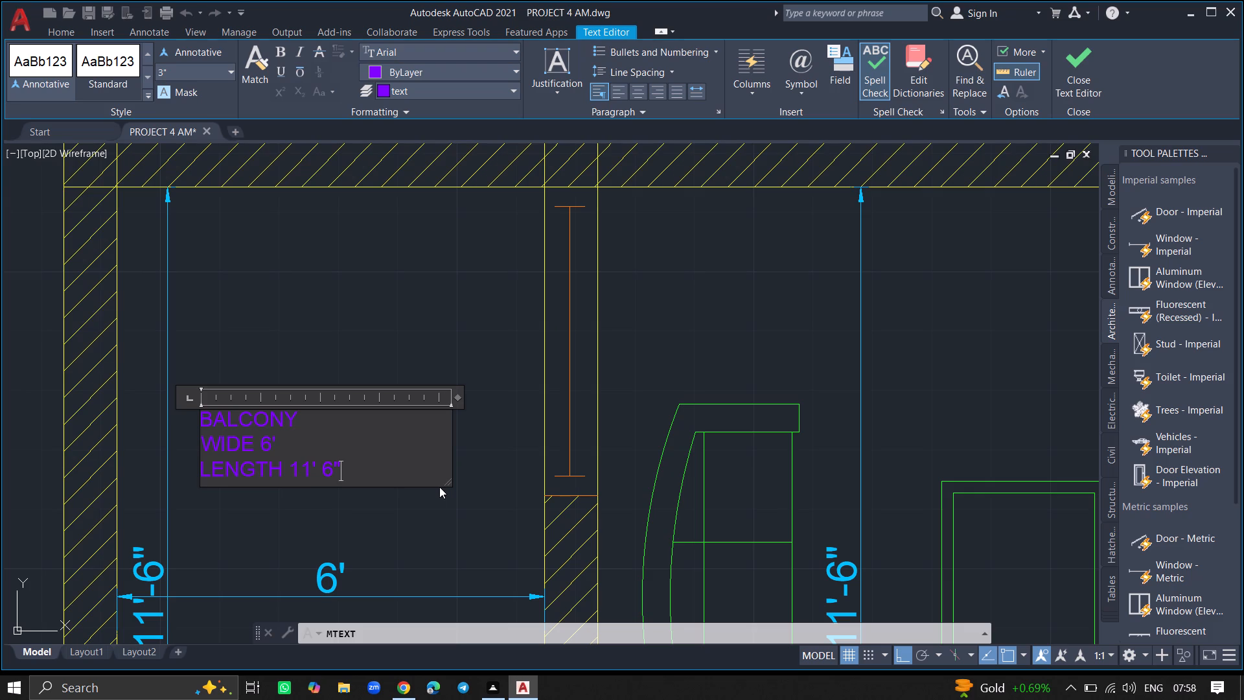
pyautogui.click(434, 542)
# Create a multiline text reading LIVING above the coffee table in the 11'-9" wide seating area beside the balcony.
pyautogui.keyDown('ctrl'); pyautogui.scroll(-4, 434, 542); pyautogui.keyUp('ctrl')
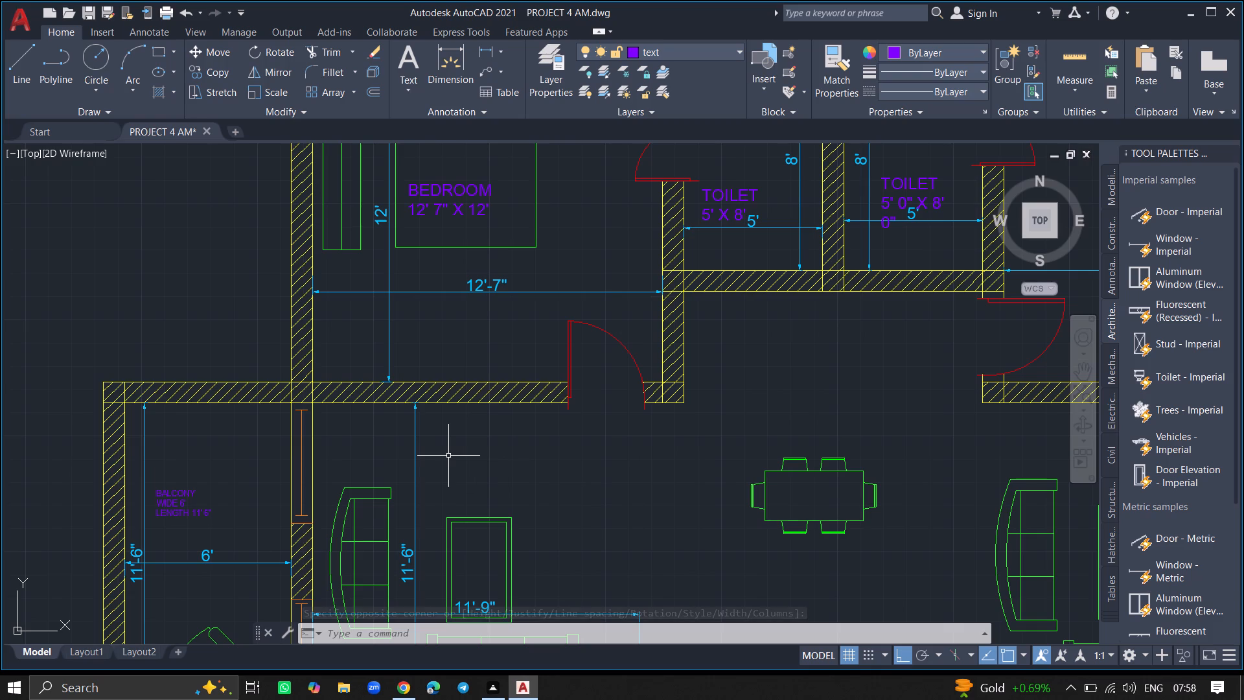
pyautogui.write('MTEXT')
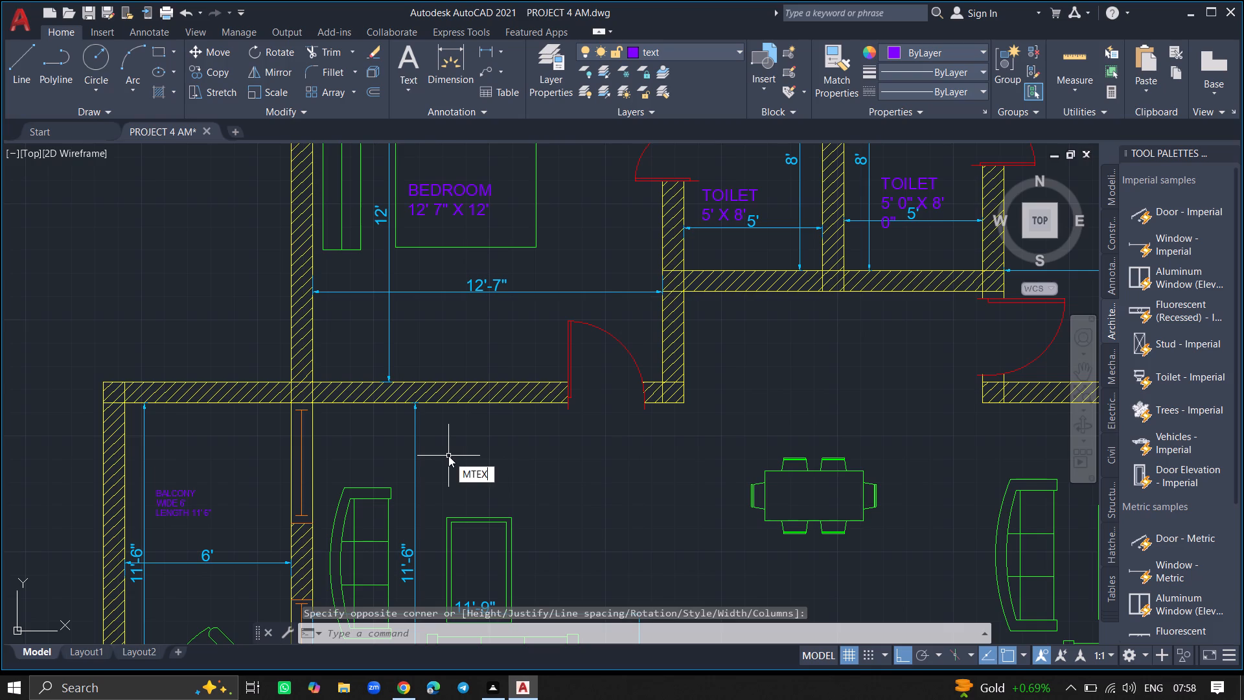
pyautogui.press('Return')
pyautogui.keyDown('ctrl'); pyautogui.scroll(1, 448, 456); pyautogui.keyUp('ctrl')
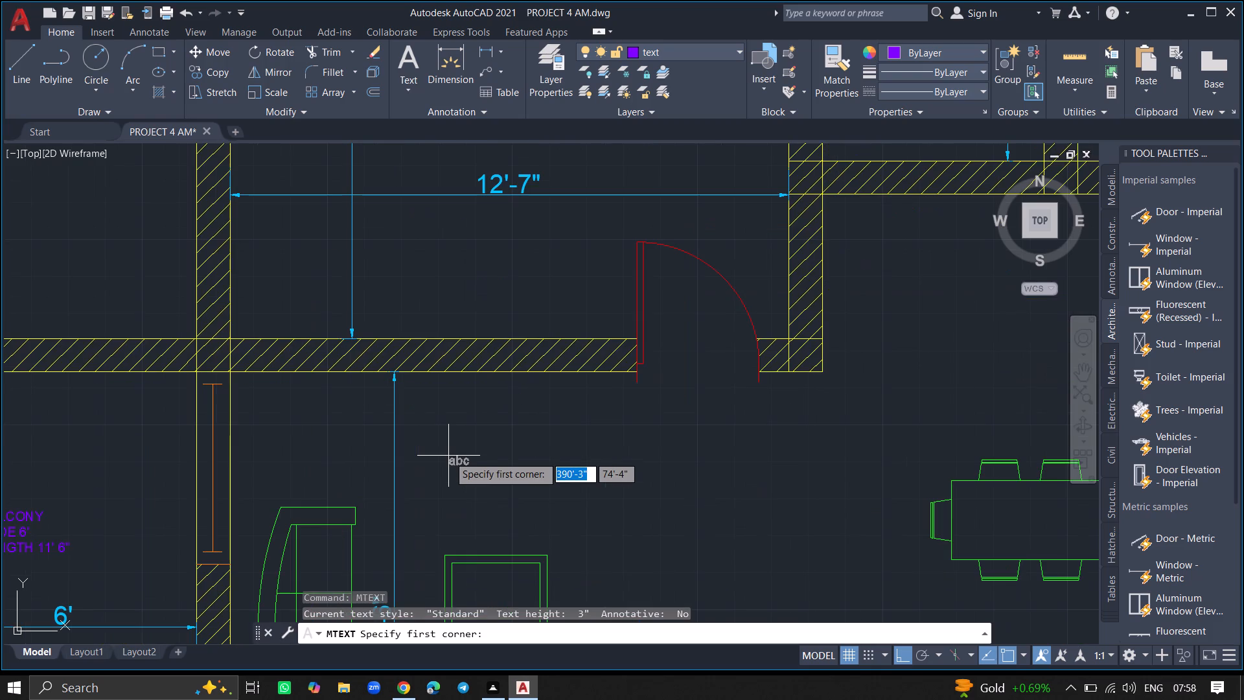
pyautogui.click(432, 453)
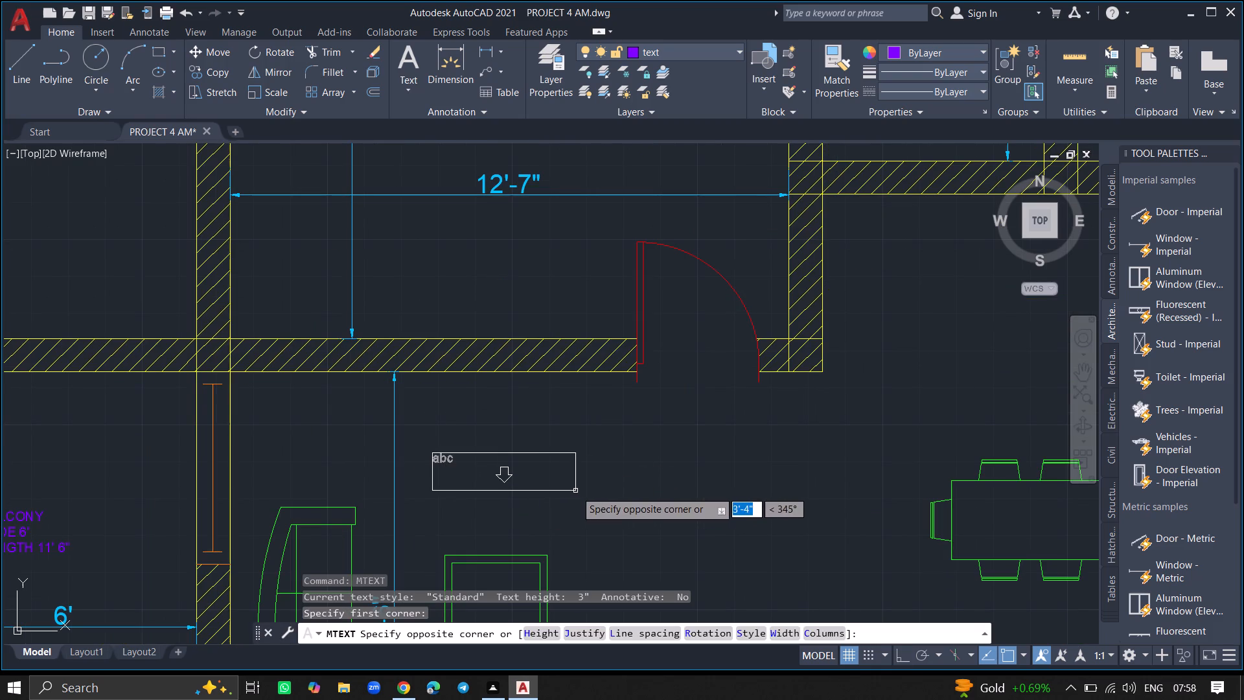
pyautogui.click(575, 491)
pyautogui.write('LIVING')
pyautogui.press('Return')
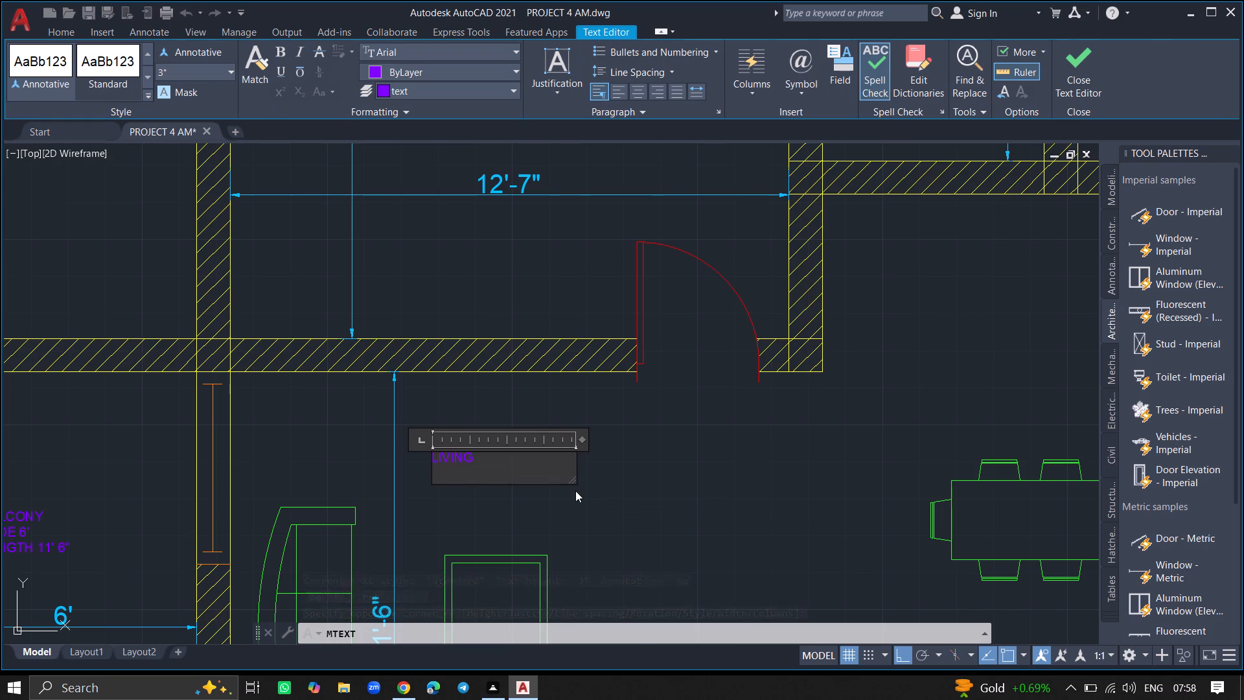
# Add a second line reading 11' 9" X 11' 6" below LIVING and finish the living area's label.
pyautogui.keyDown('ctrl'); pyautogui.scroll(-2, 575, 491); pyautogui.keyUp('ctrl')
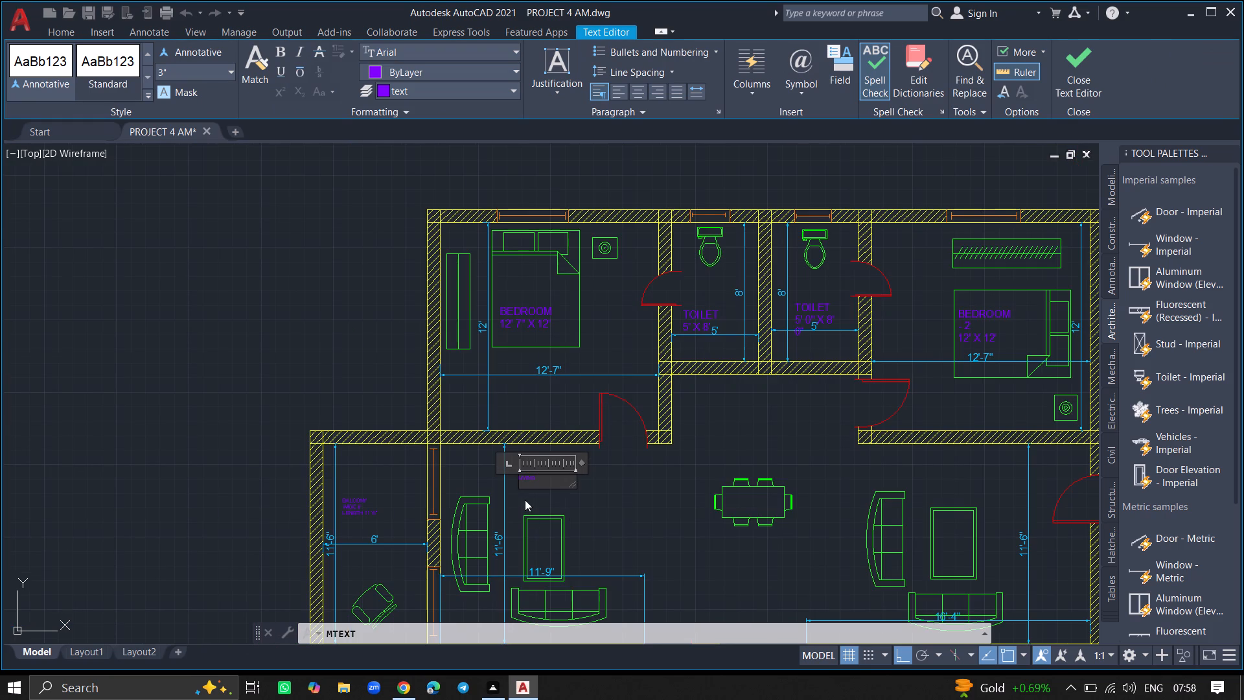
pyautogui.keyDown('ctrl'); pyautogui.scroll(1, 525, 500); pyautogui.keyUp('ctrl')
pyautogui.write('11')
pyautogui.press("'")
pyautogui.press('space')
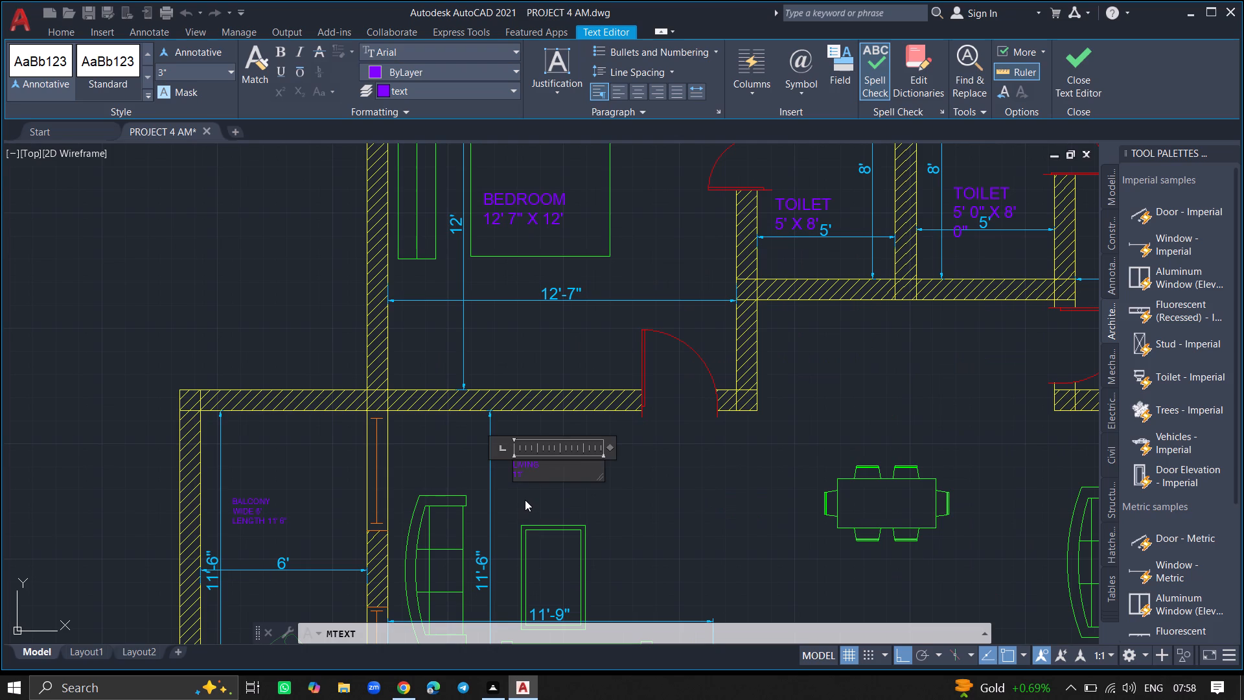
pyautogui.write('9')
pyautogui.write('"')
pyautogui.press('space')
pyautogui.keyDown('ctrl'); pyautogui.scroll(4, 525, 500); pyautogui.keyUp('ctrl')
pyautogui.write('X')
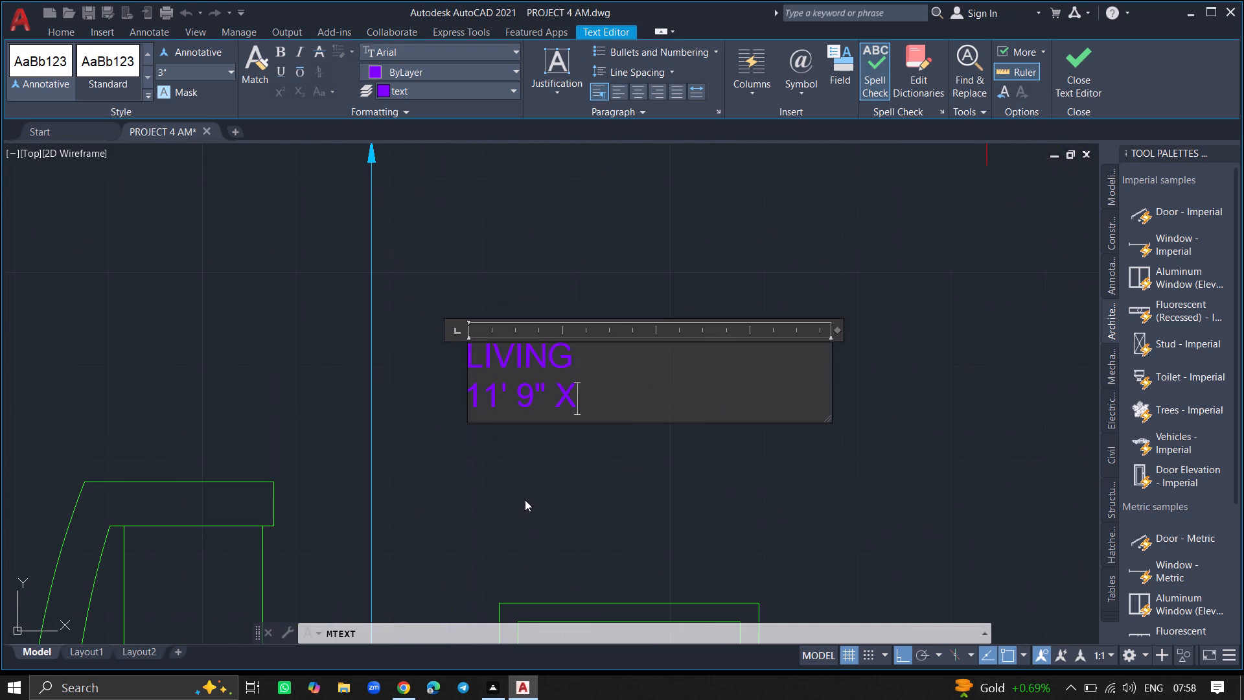
pyautogui.press('space')
pyautogui.write('11')
pyautogui.write("'")
pyautogui.press('space')
pyautogui.press('6')
pyautogui.hotkey('shift', '"')
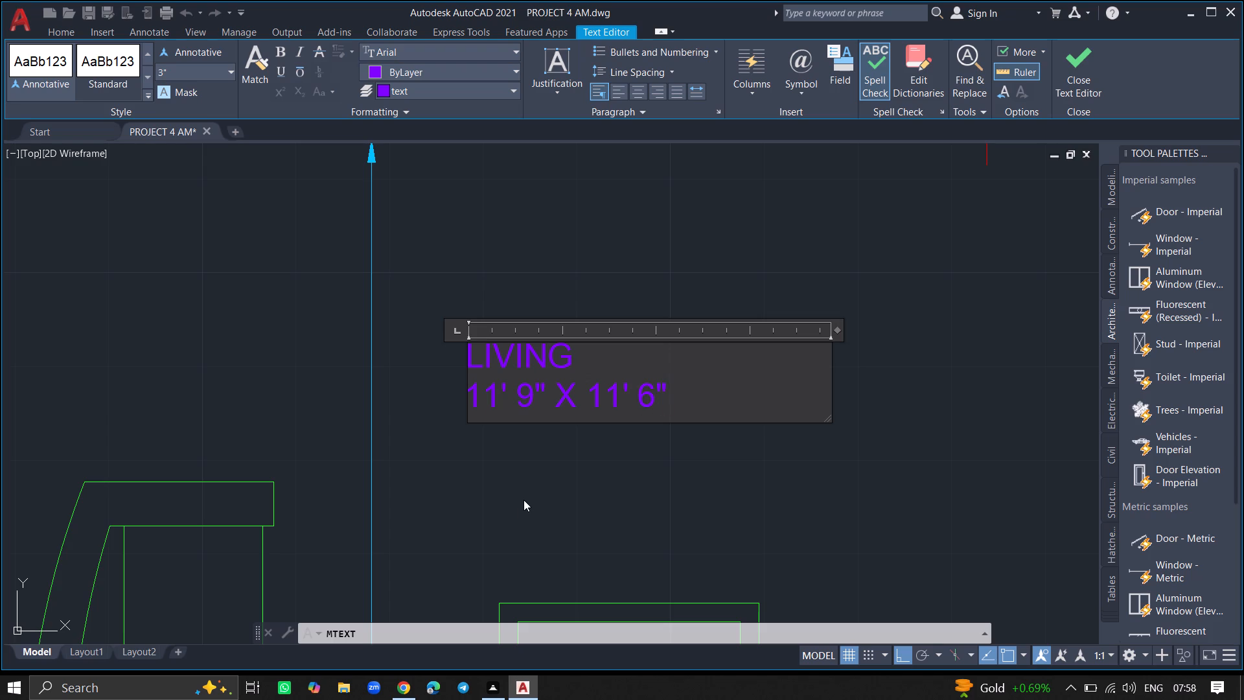
pyautogui.click(522, 508)
# Label the bedroom directly below the living area with multiline text reading BEDROOM and 12' X 12' on two lines, above the bed.
pyautogui.keyDown('ctrl'); pyautogui.scroll(-5, 522, 508); pyautogui.keyUp('ctrl')
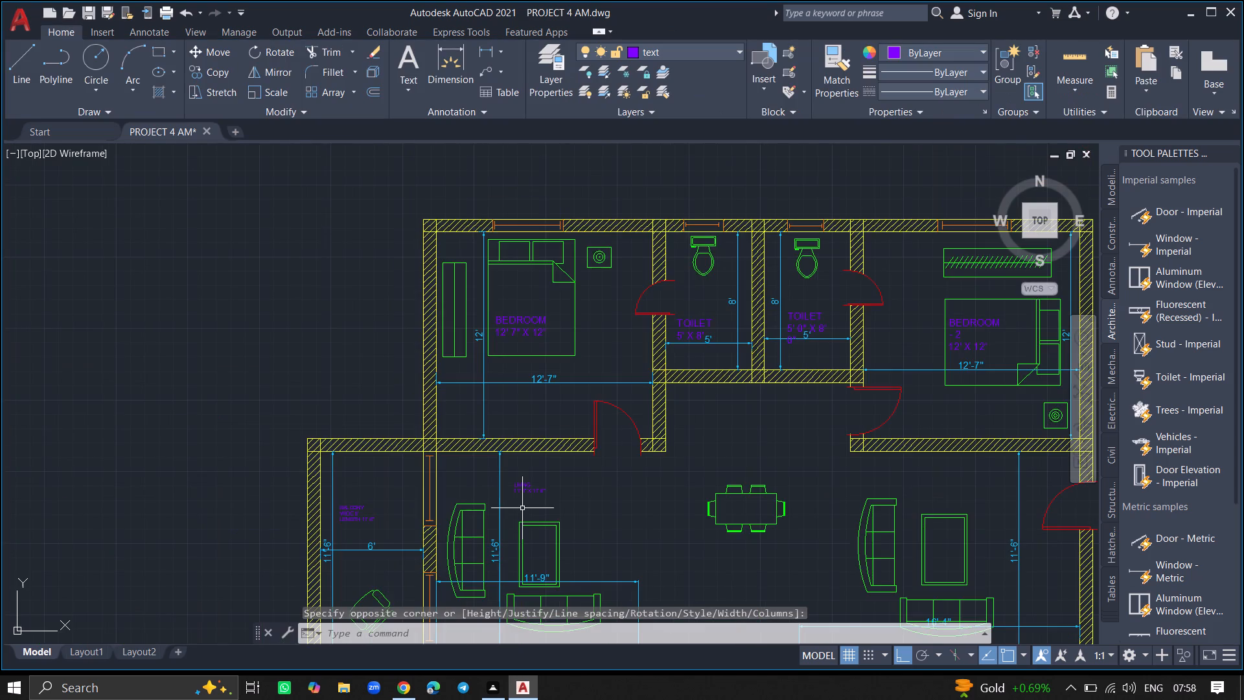
pyautogui.keyDown('ctrl'); pyautogui.scroll(-3, 522, 508); pyautogui.keyUp('ctrl')
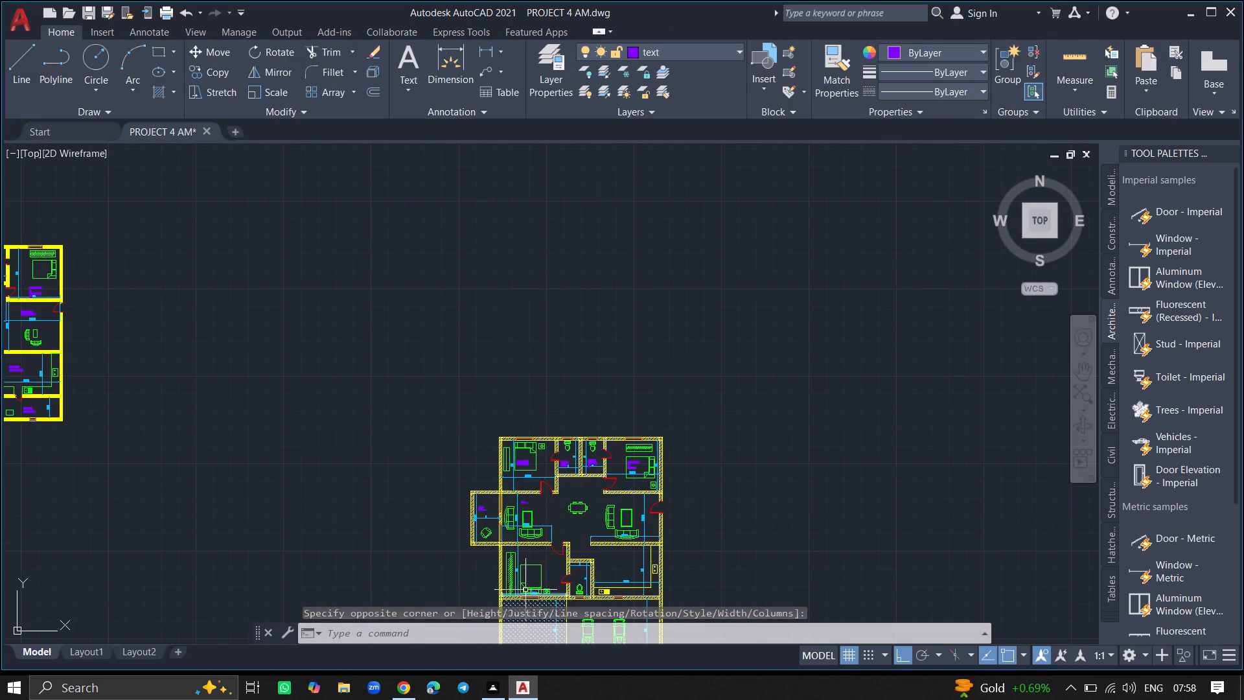
pyautogui.keyDown('ctrl'); pyautogui.scroll(5, 530, 585); pyautogui.keyUp('ctrl')
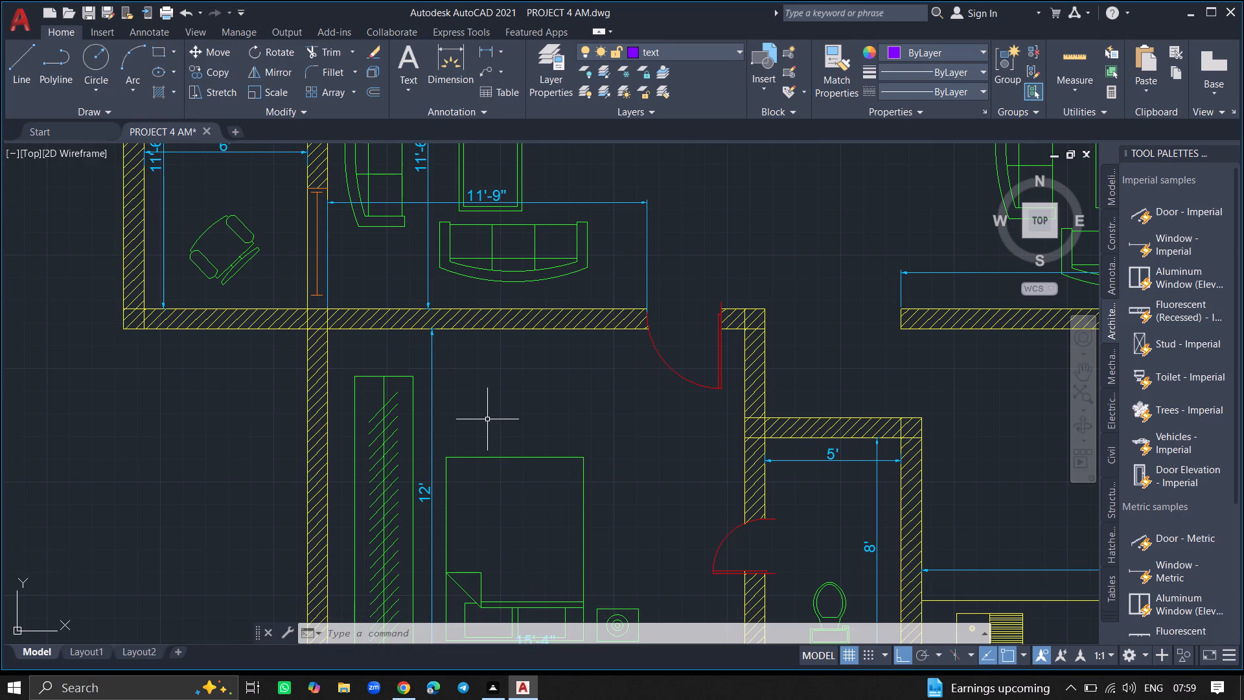
pyautogui.write('MTEXT')
pyautogui.press('Return')
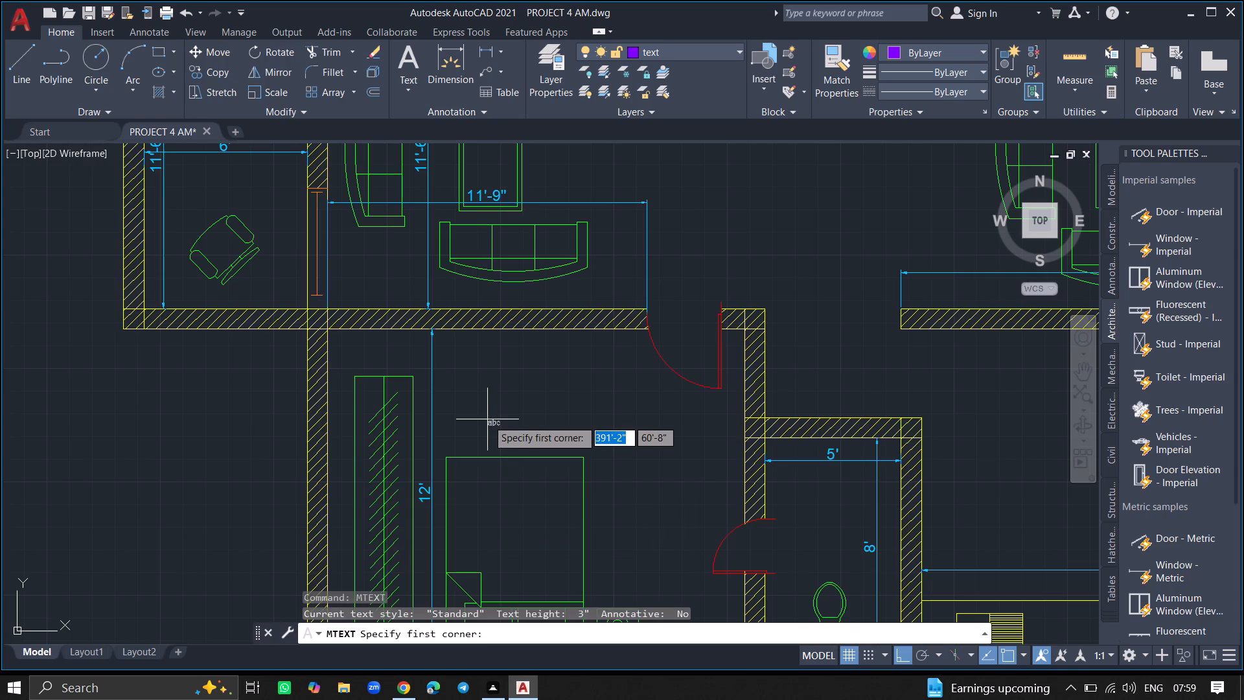
pyautogui.click(476, 414)
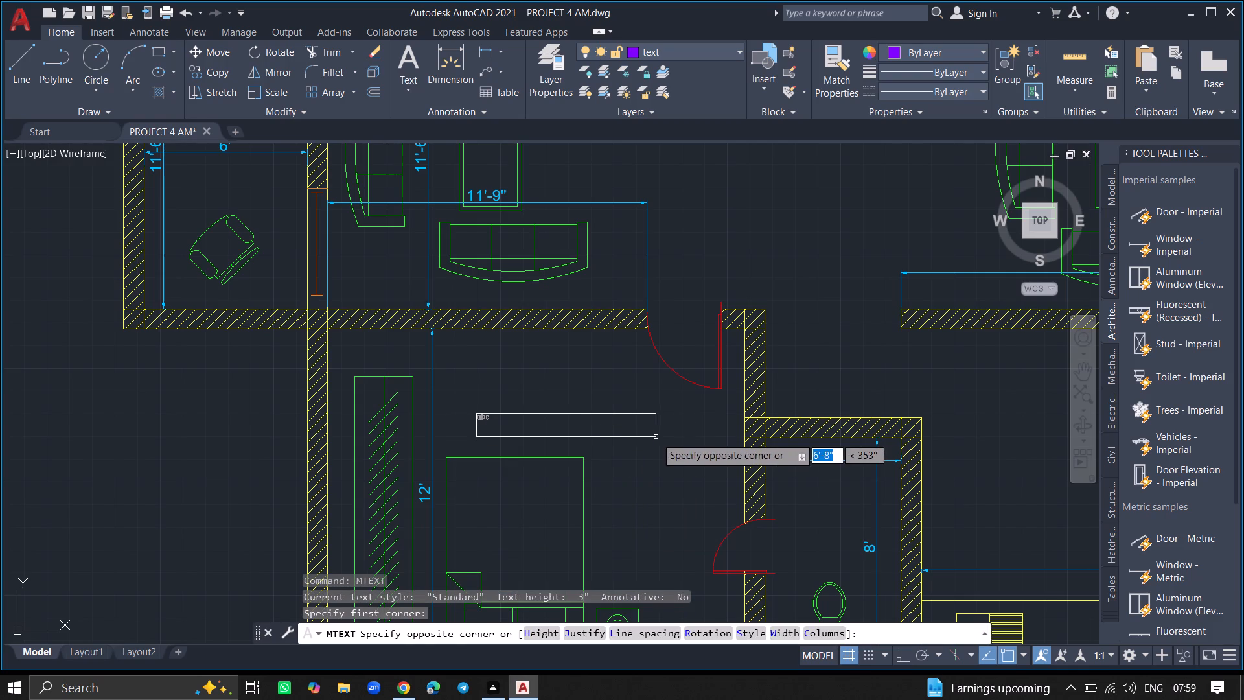
pyautogui.click(656, 437)
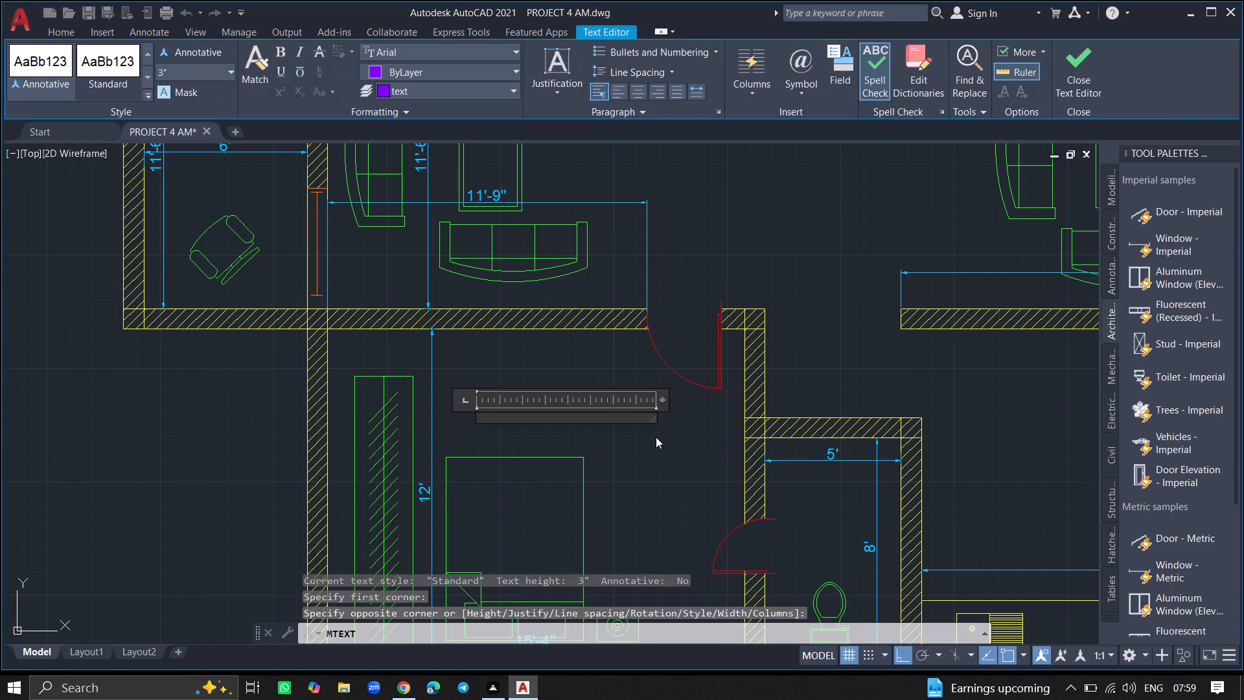
pyautogui.write('BEDR')
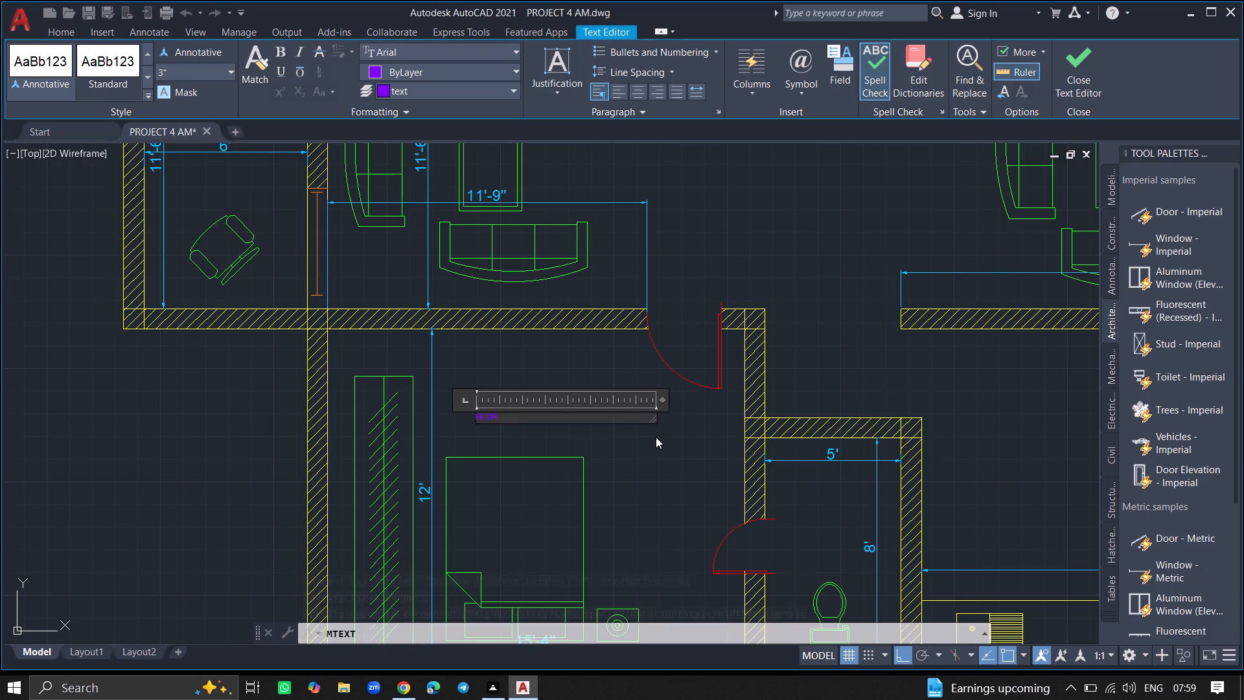
pyautogui.write('OOM')
pyautogui.keyDown('ctrl'); pyautogui.scroll(3, 653, 454); pyautogui.keyUp('ctrl')
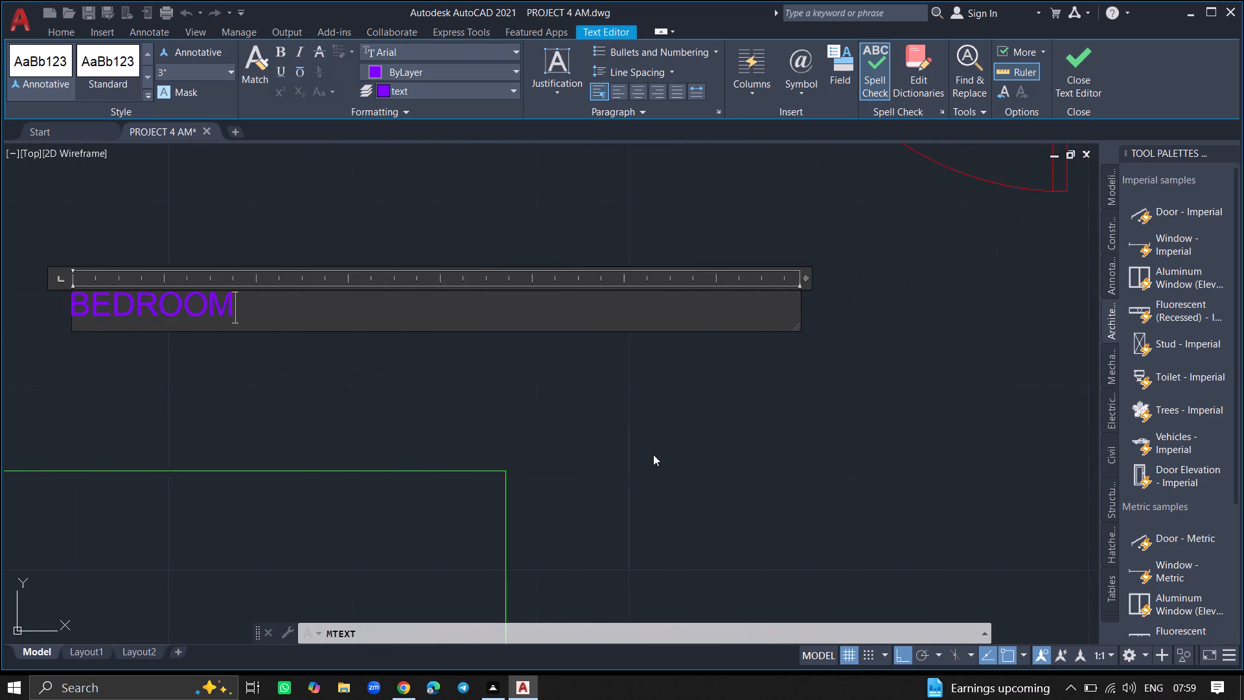
pyautogui.press('Return')
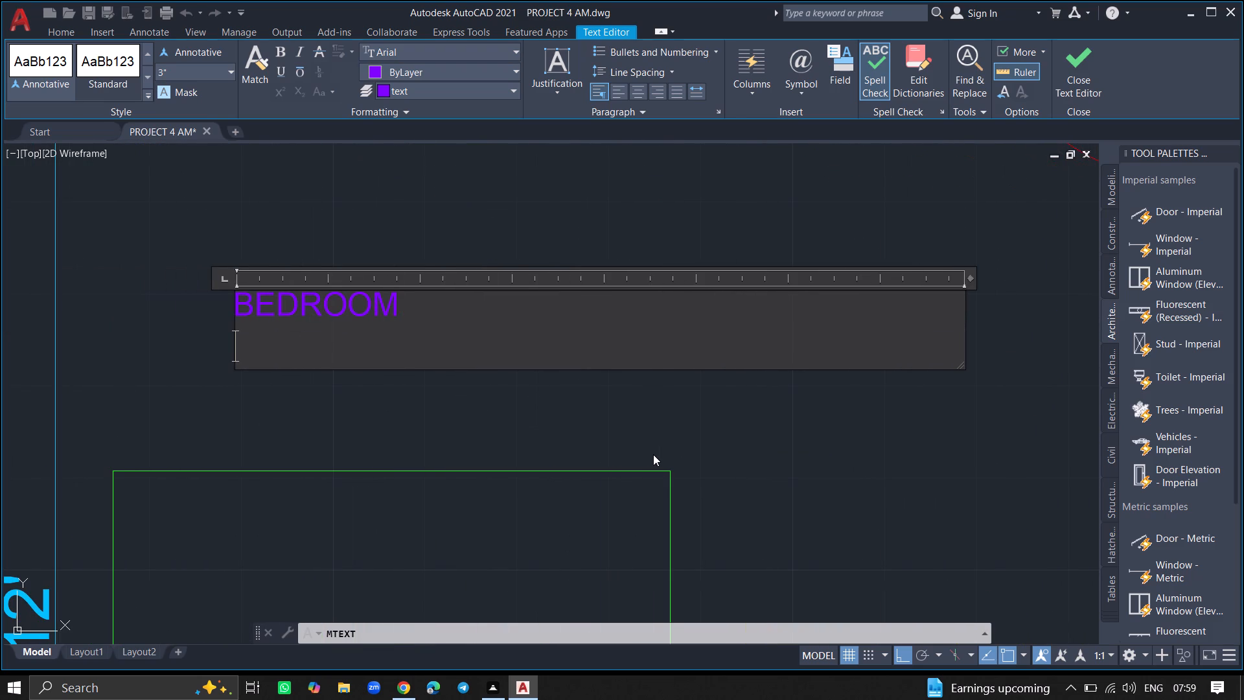
pyautogui.write("12'")
pyautogui.press('space')
pyautogui.write("X 12'")
pyautogui.click(653, 474)
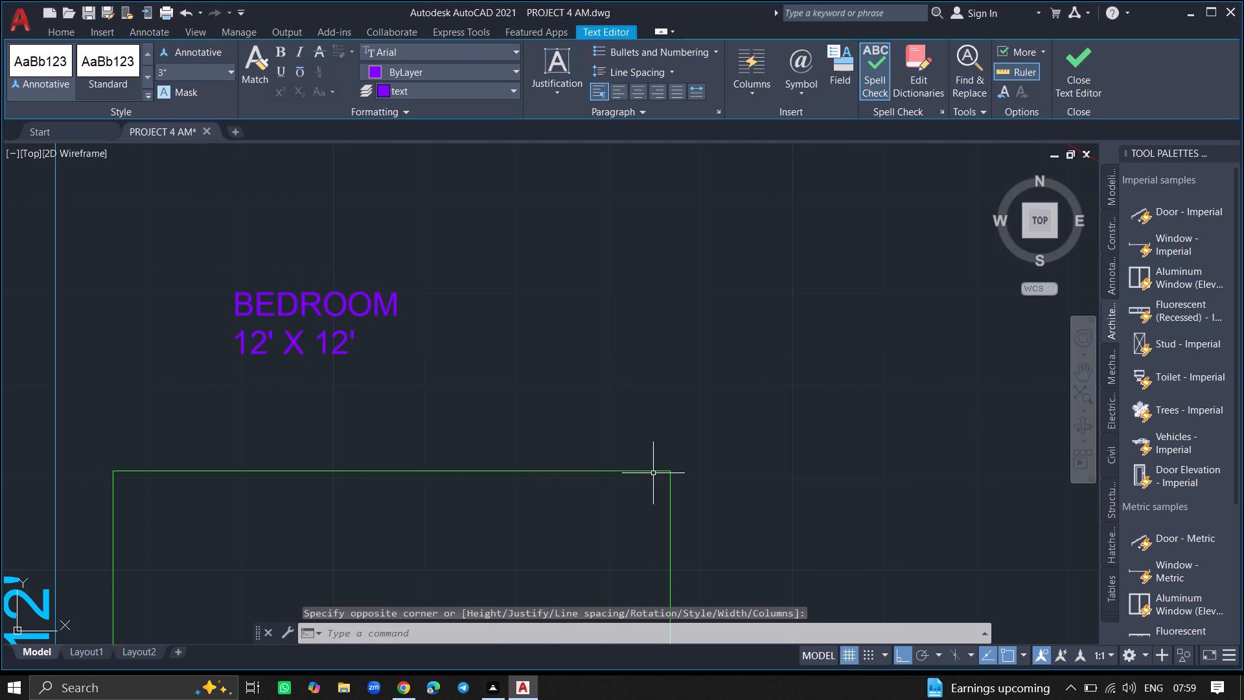
# Label the toilet beside the lower bedroom with multiline text reading TOILET and 5' X 8' on two lines, above the toilet fixture.
pyautogui.keyDown('ctrl'); pyautogui.scroll(-7, 654, 410); pyautogui.keyUp('ctrl')
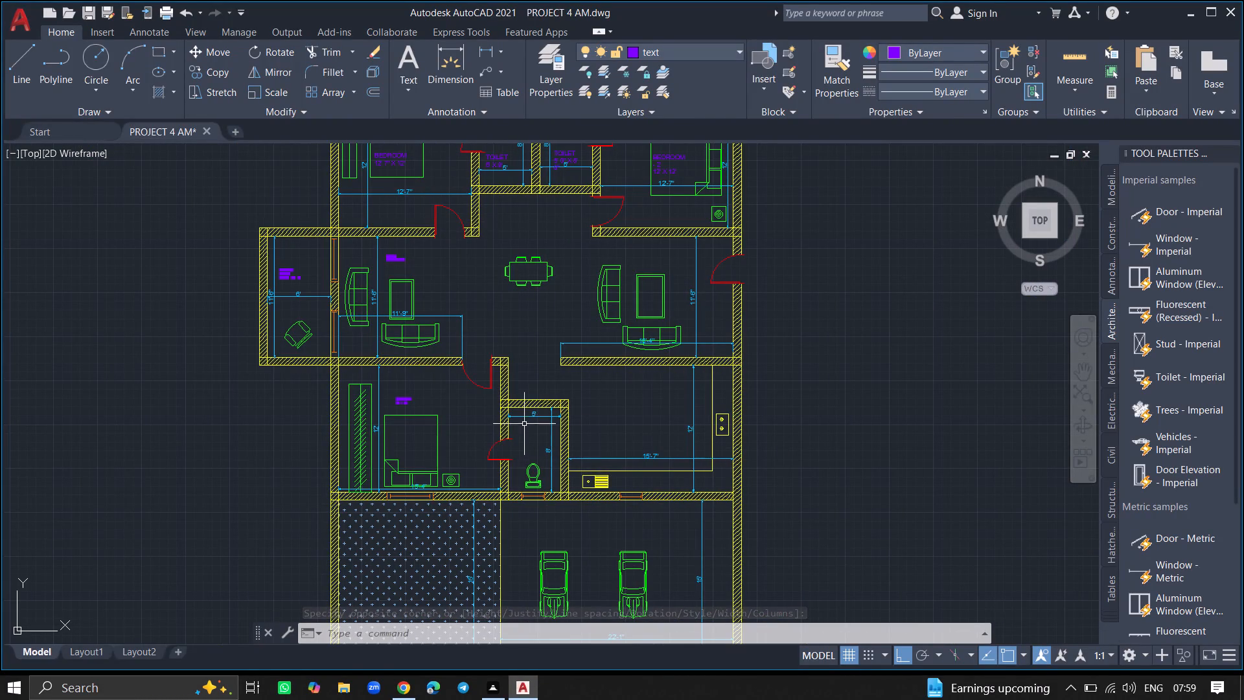
pyautogui.keyDown('ctrl'); pyautogui.scroll(2, 526, 444); pyautogui.keyUp('ctrl')
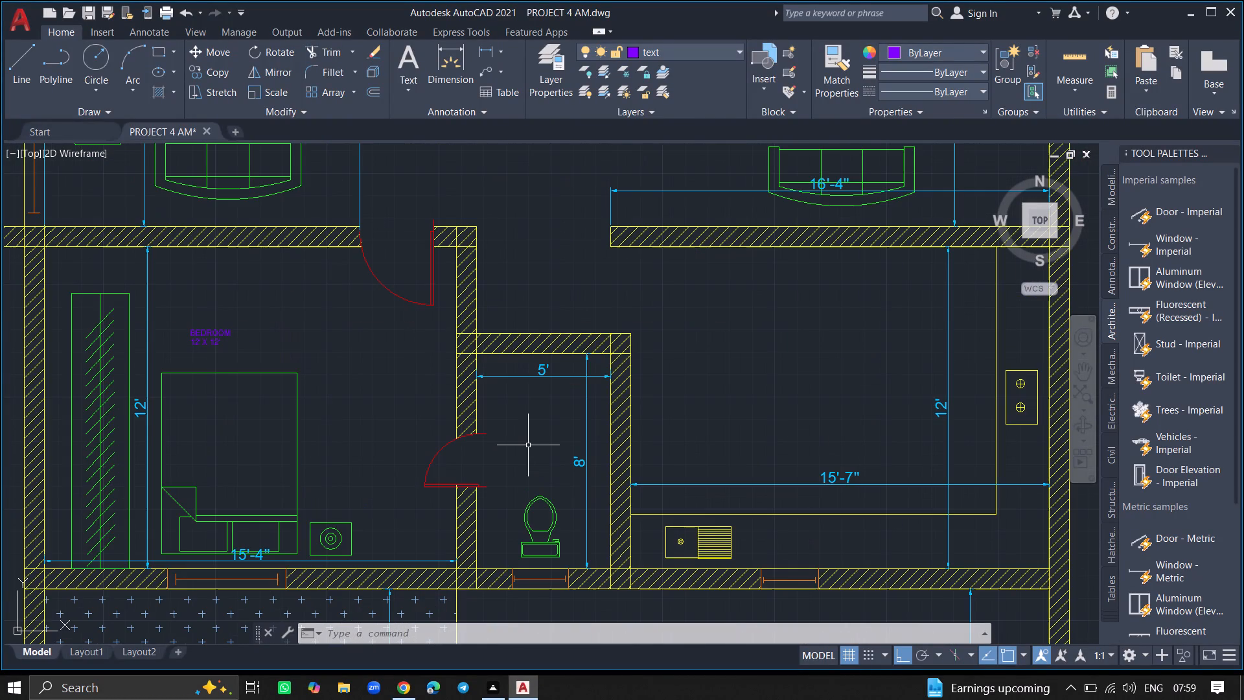
pyautogui.write('MTEXT')
pyautogui.press('Return')
pyautogui.keyDown('ctrl'); pyautogui.scroll(5, 528, 445); pyautogui.keyUp('ctrl')
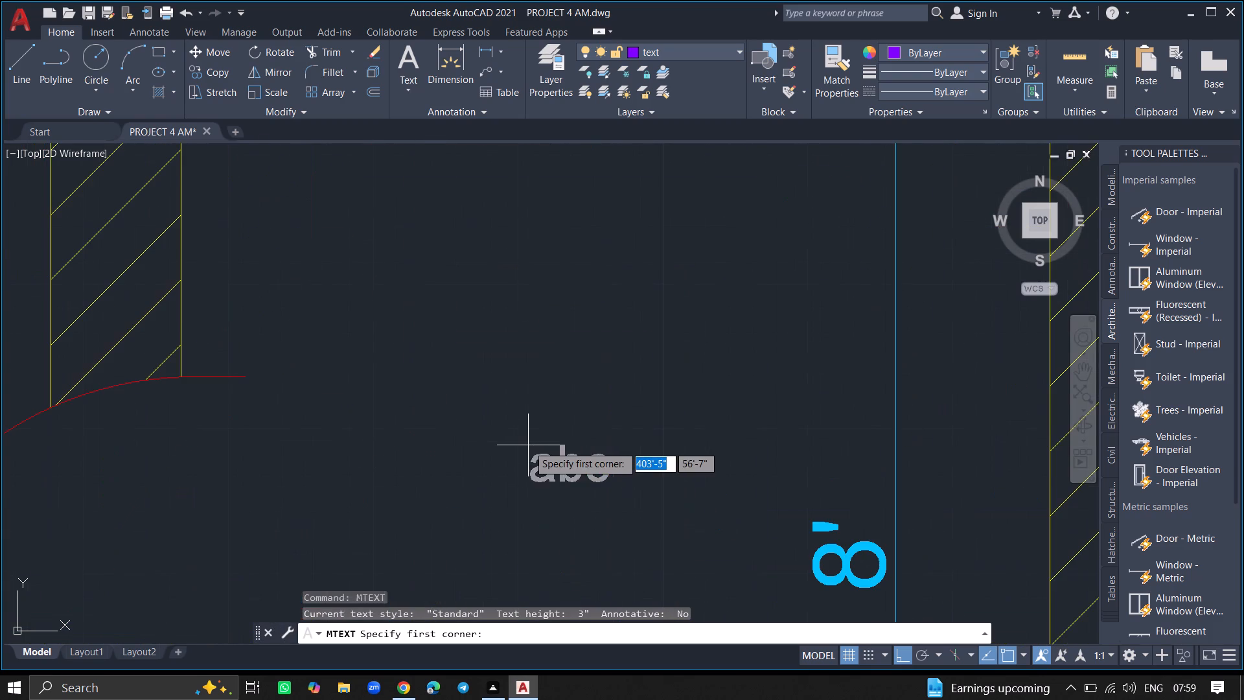
pyautogui.click(349, 318)
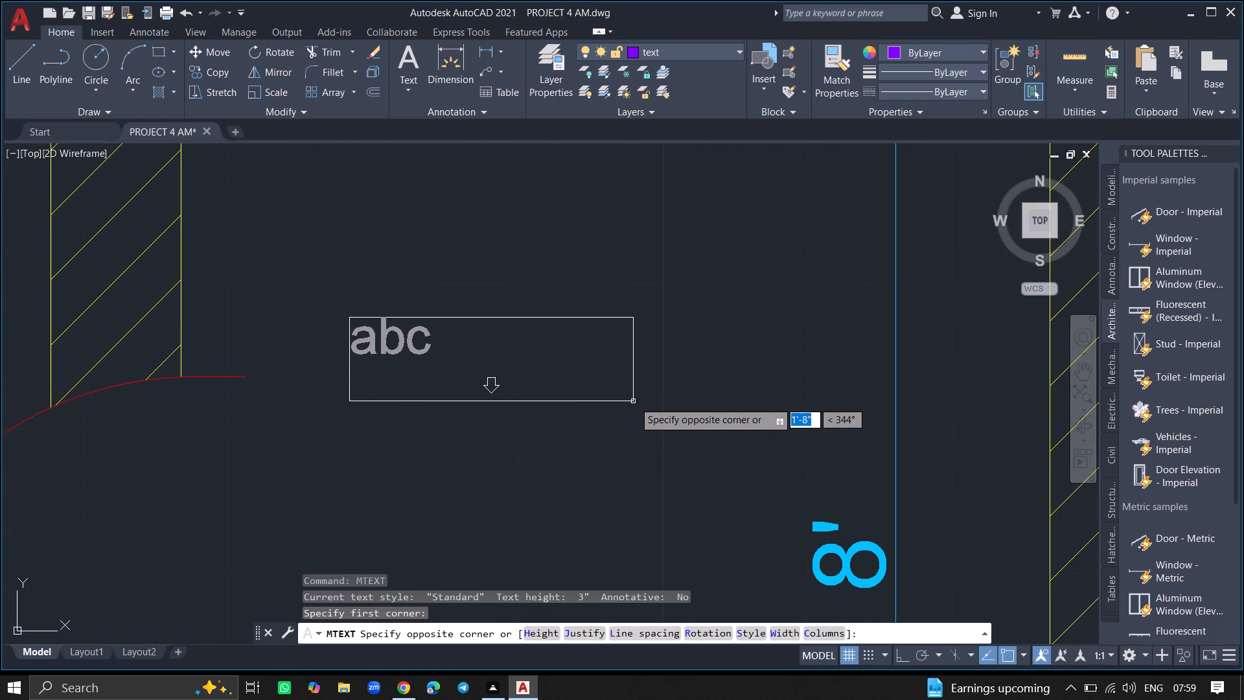
pyautogui.click(642, 402)
pyautogui.write('TOILET')
pyautogui.press('space')
pyautogui.press('Return')
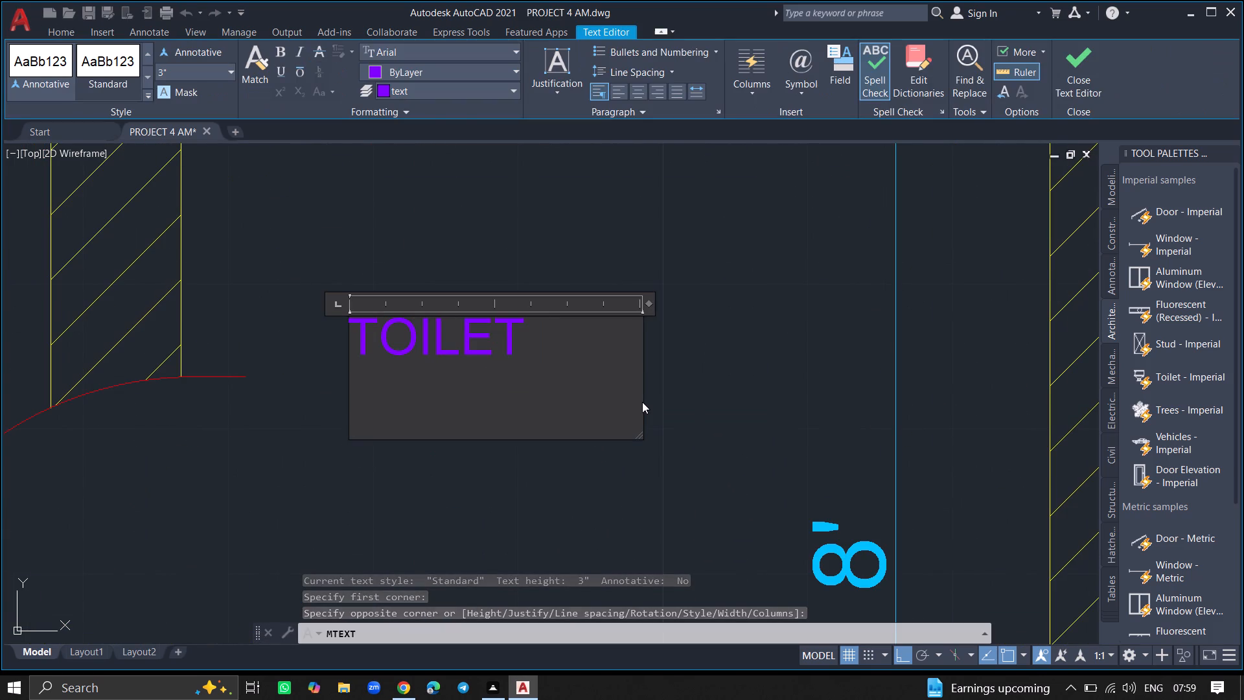
pyautogui.write("5'")
pyautogui.press('space')
pyautogui.write("X 8'")
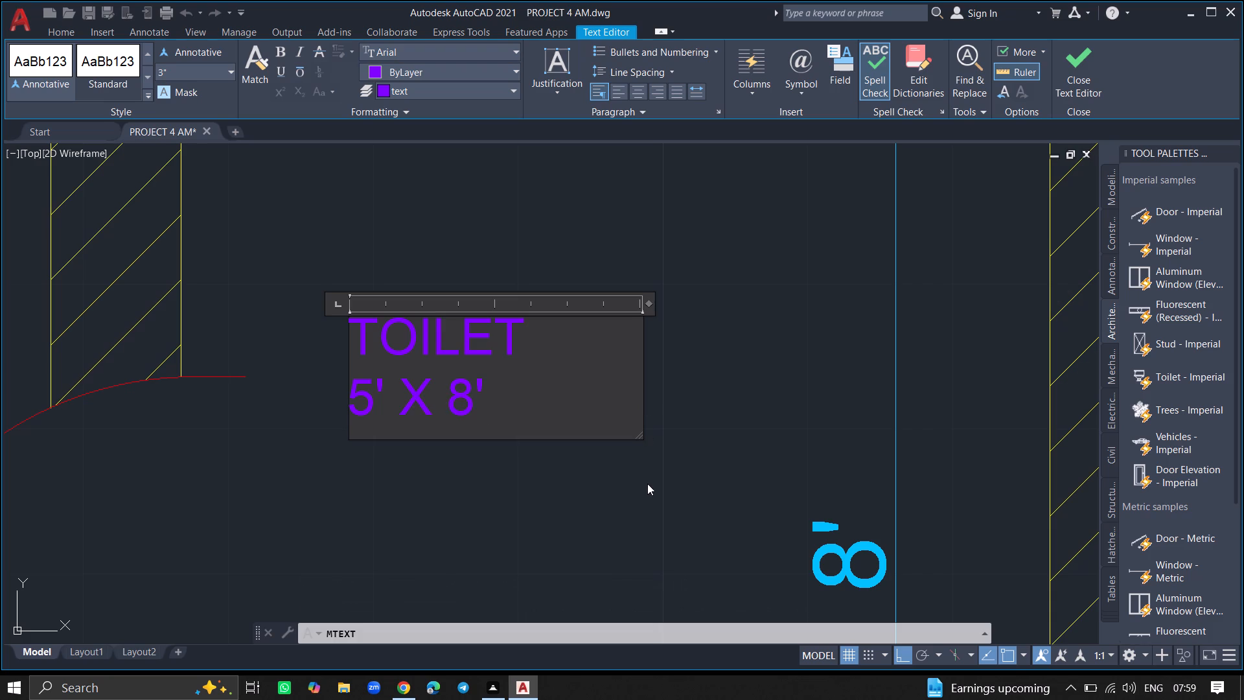
pyautogui.click(648, 486)
# Label the kitchen beside the lower toilet with multiline text reading KITCHEN and 15' 7" X 12' on two lines, above the 15'-7" dimension.
pyautogui.keyDown('ctrl'); pyautogui.scroll(-4, 648, 486); pyautogui.keyUp('ctrl')
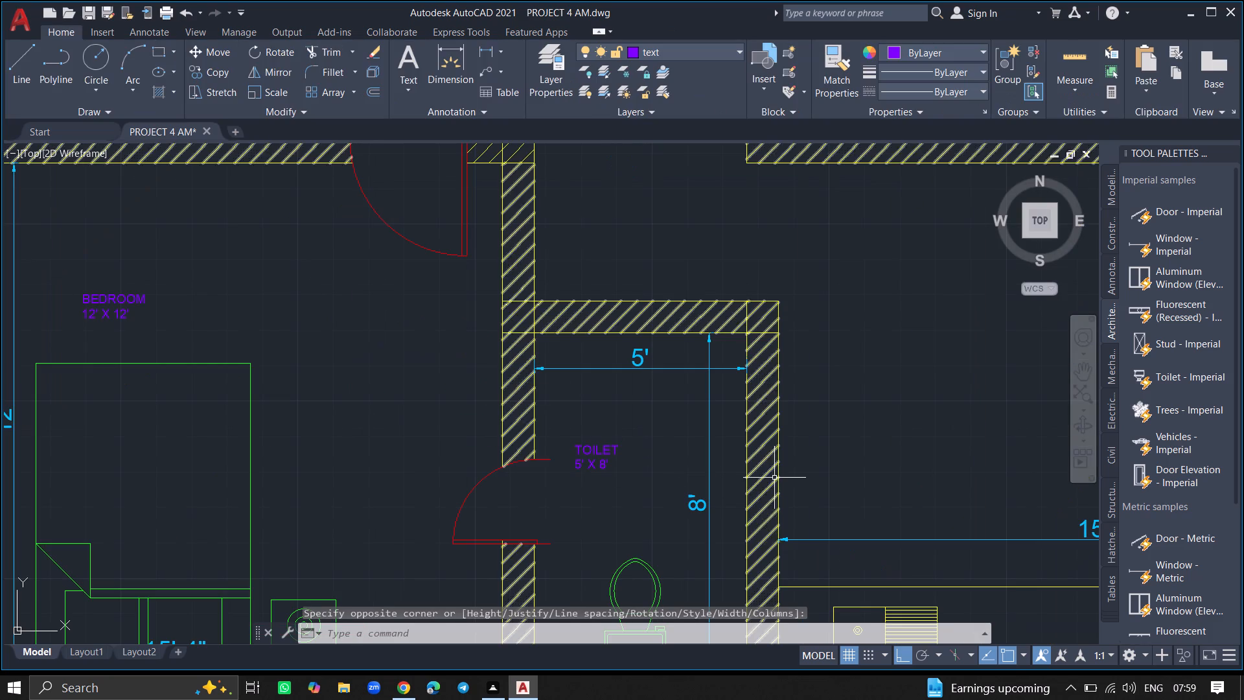
pyautogui.press('space')
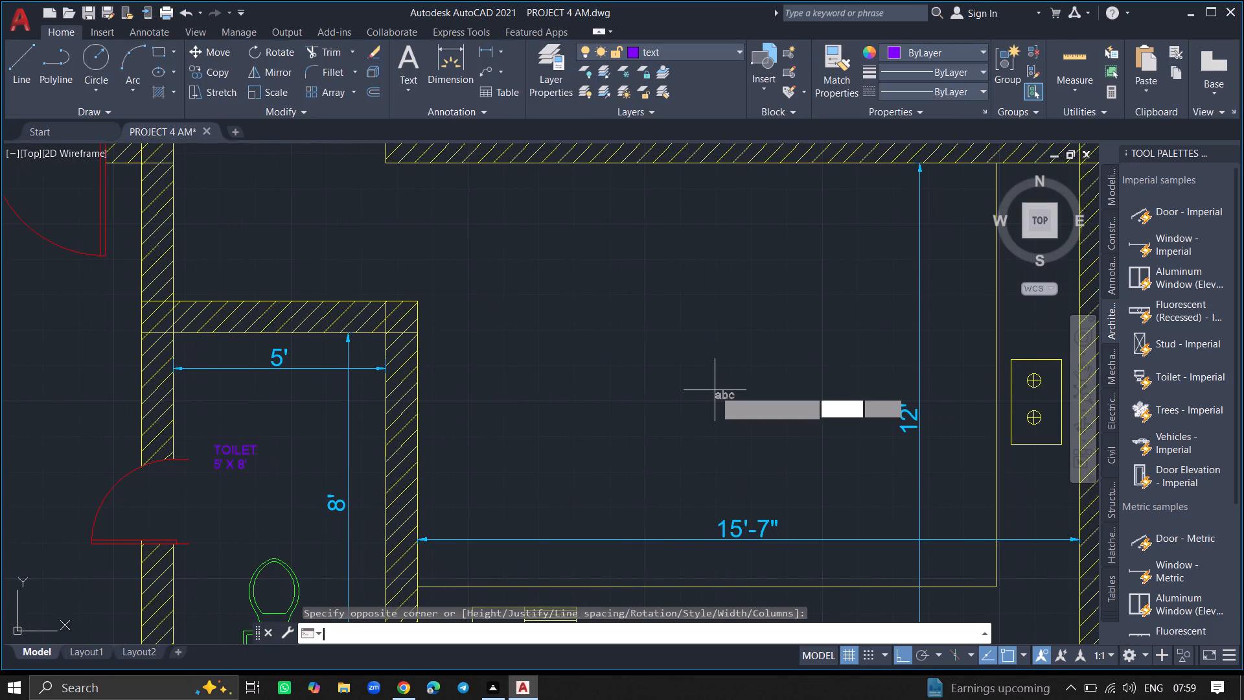
pyautogui.click(529, 373)
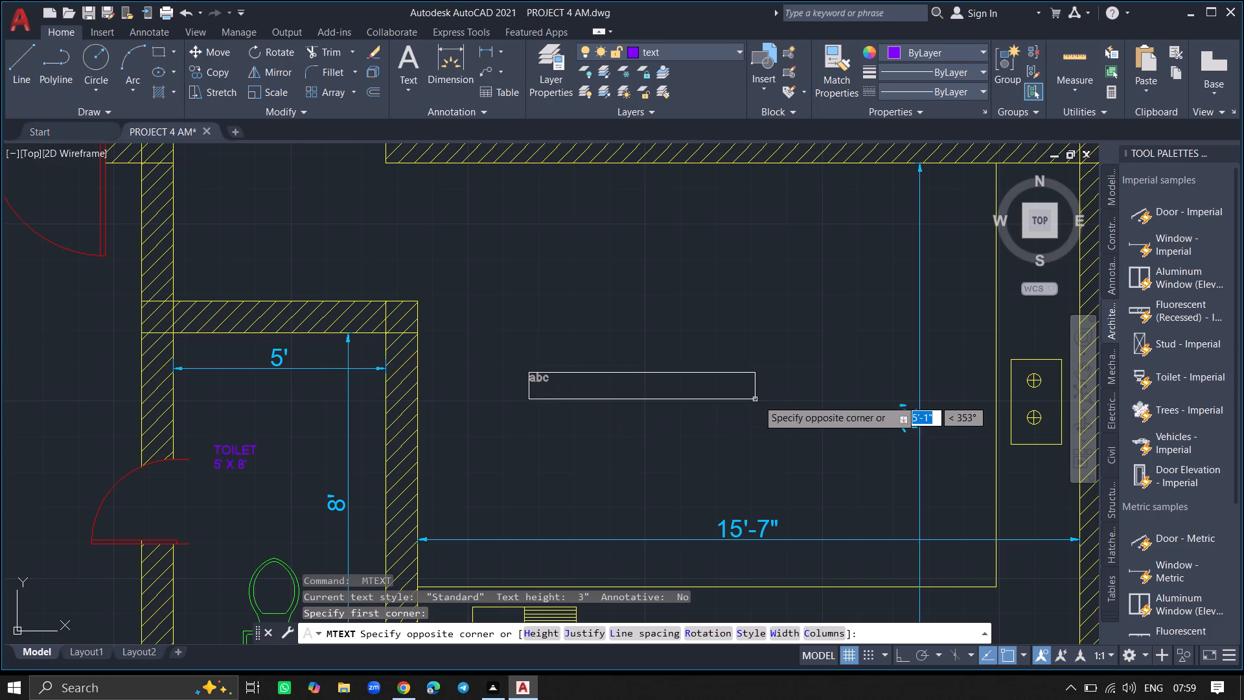
pyautogui.click(812, 421)
pyautogui.write('KITCHEN')
pyautogui.press('space')
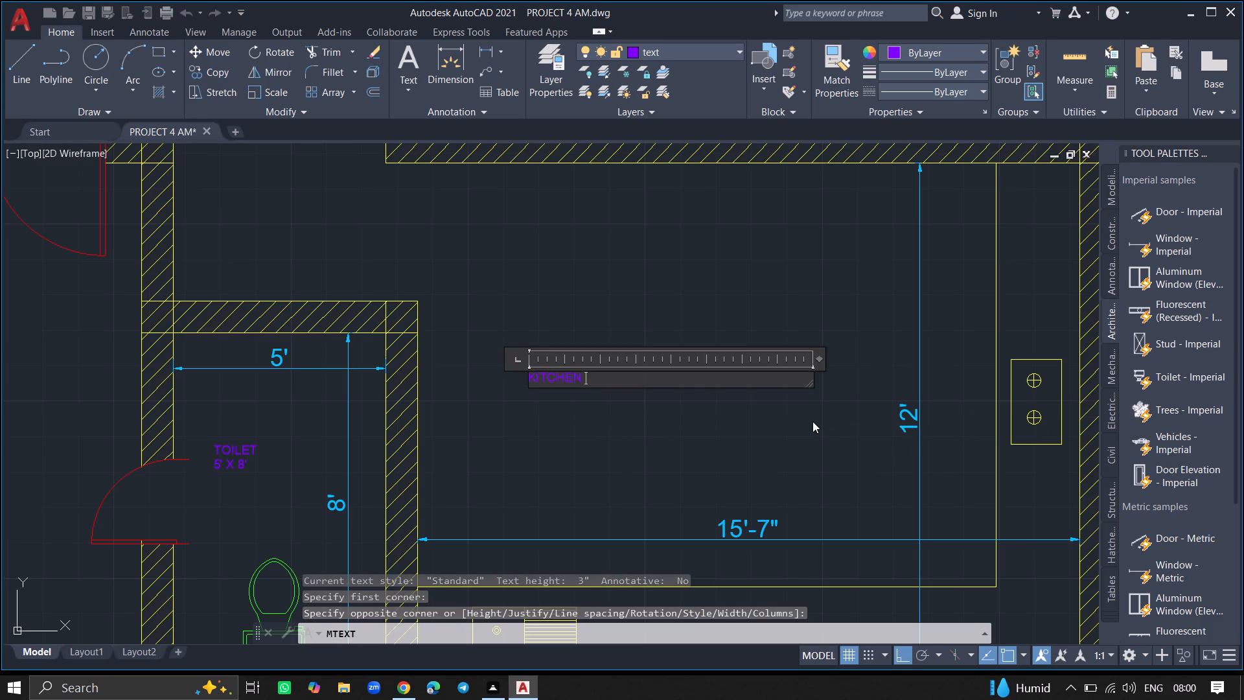
pyautogui.press('Return')
pyautogui.write("15' 7")
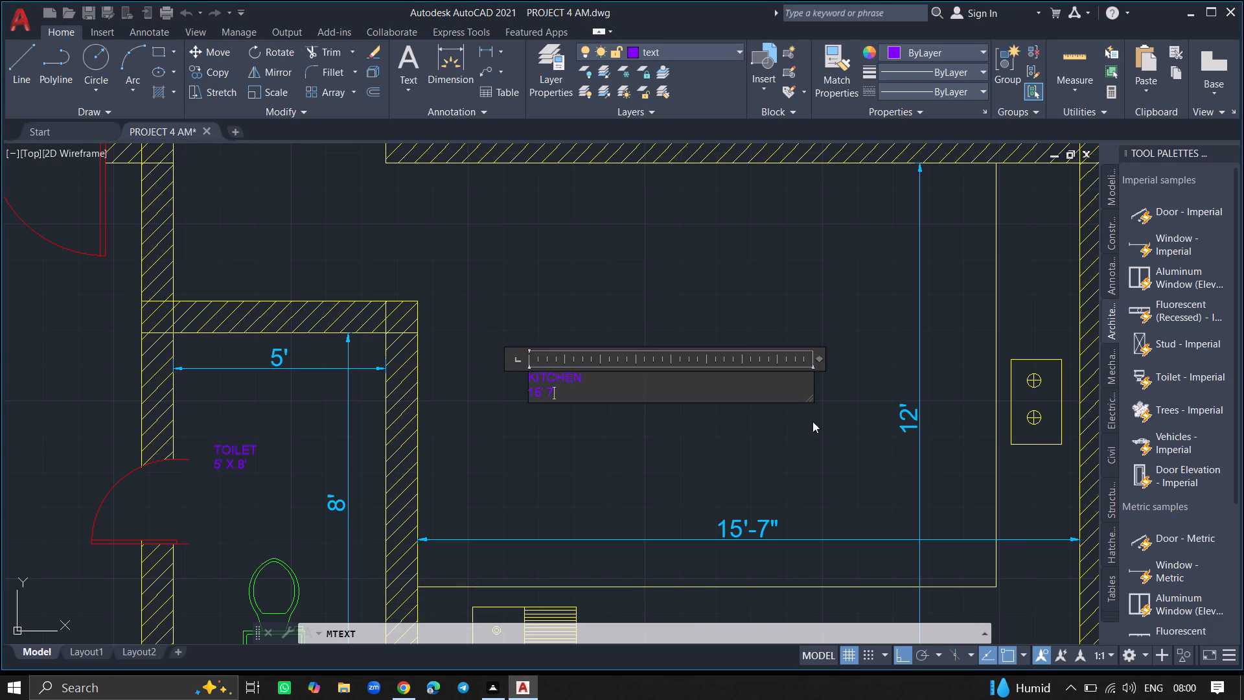
pyautogui.write('" X 12\'')
pyautogui.click(795, 471)
# Label the seating area right of the dining table with multiline text reading DRAWING, above the sofa and below the bedroom wall.
pyautogui.keyDown('ctrl'); pyautogui.scroll(-2, 795, 471); pyautogui.keyUp('ctrl')
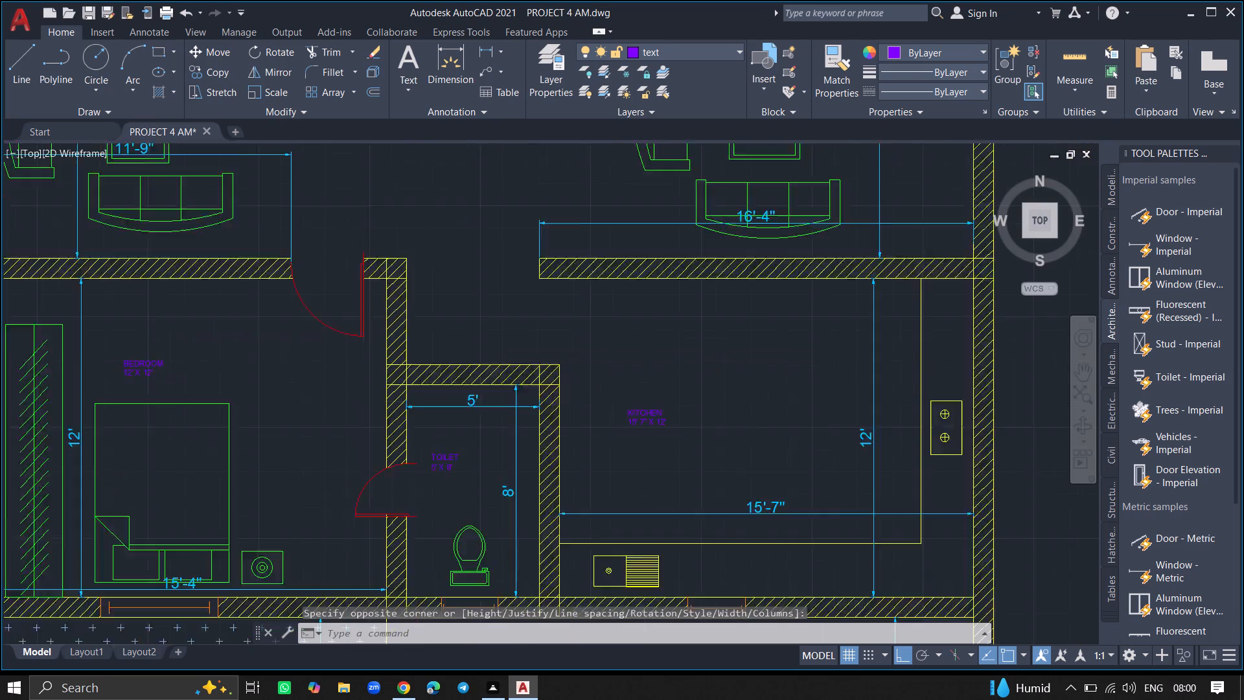
pyautogui.keyDown('ctrl'); pyautogui.scroll(-3, 795, 471); pyautogui.keyUp('ctrl')
pyautogui.keyDown('ctrl'); pyautogui.scroll(3, 765, 401); pyautogui.keyUp('ctrl')
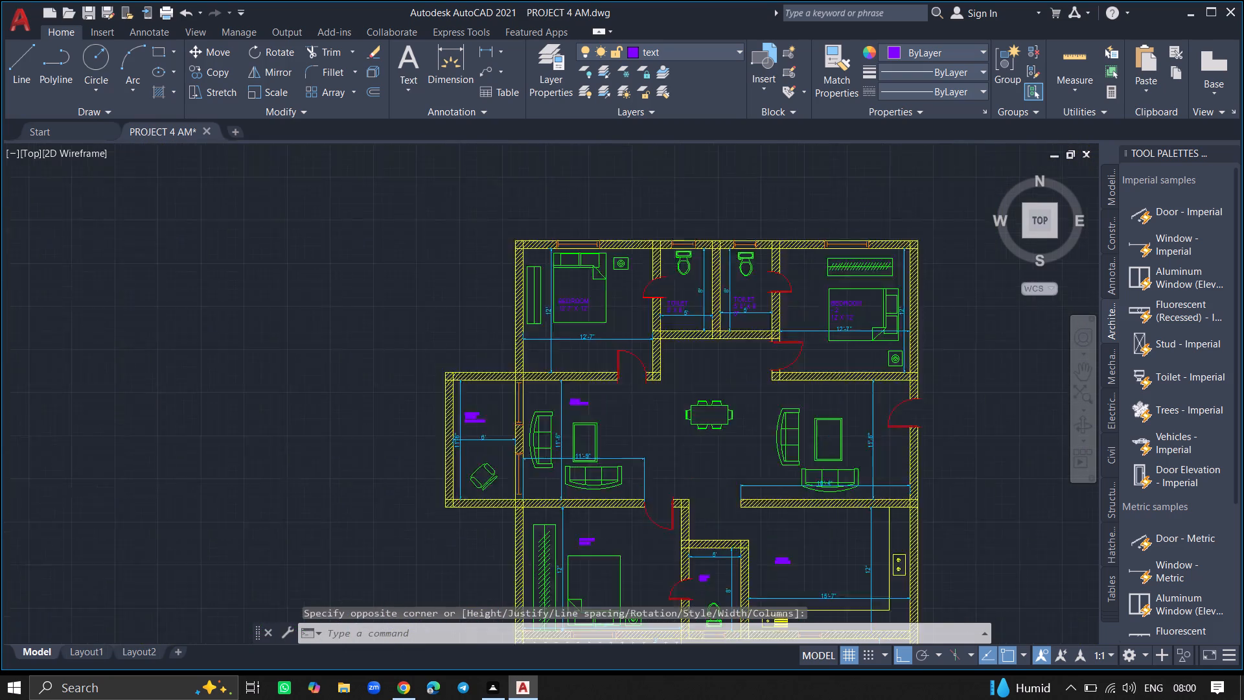
pyautogui.keyDown('ctrl'); pyautogui.scroll(3, 812, 396); pyautogui.keyUp('ctrl')
pyautogui.press('space')
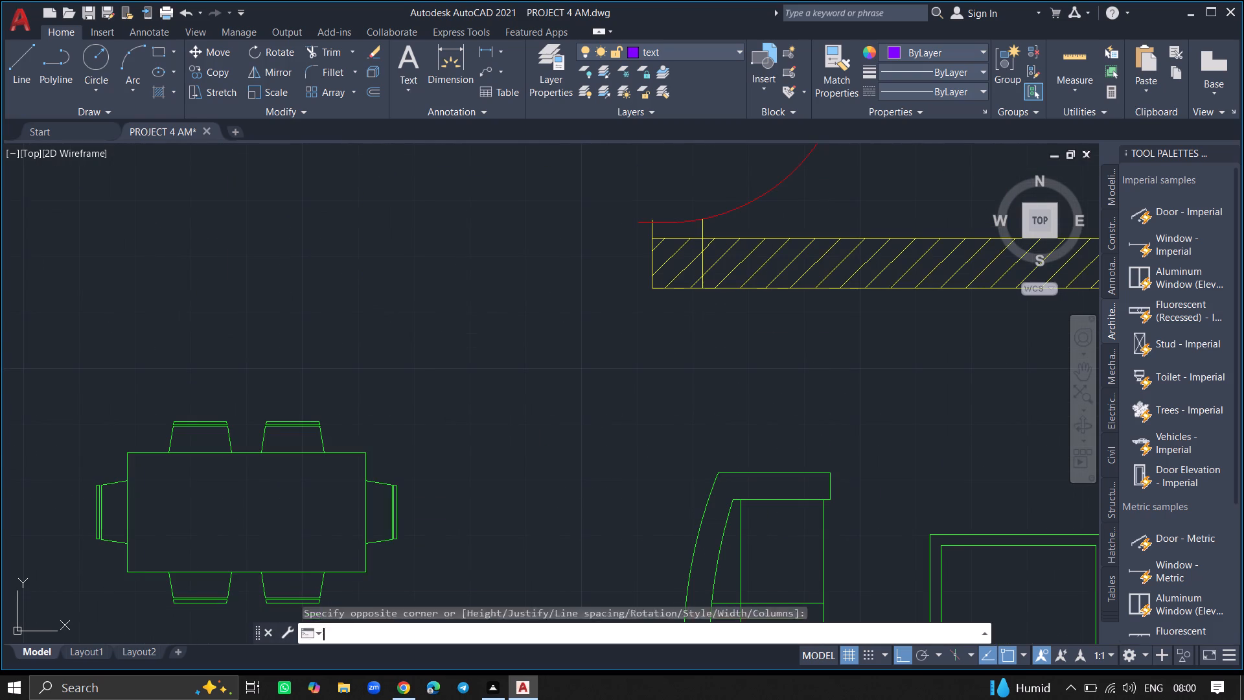
pyautogui.click(752, 375)
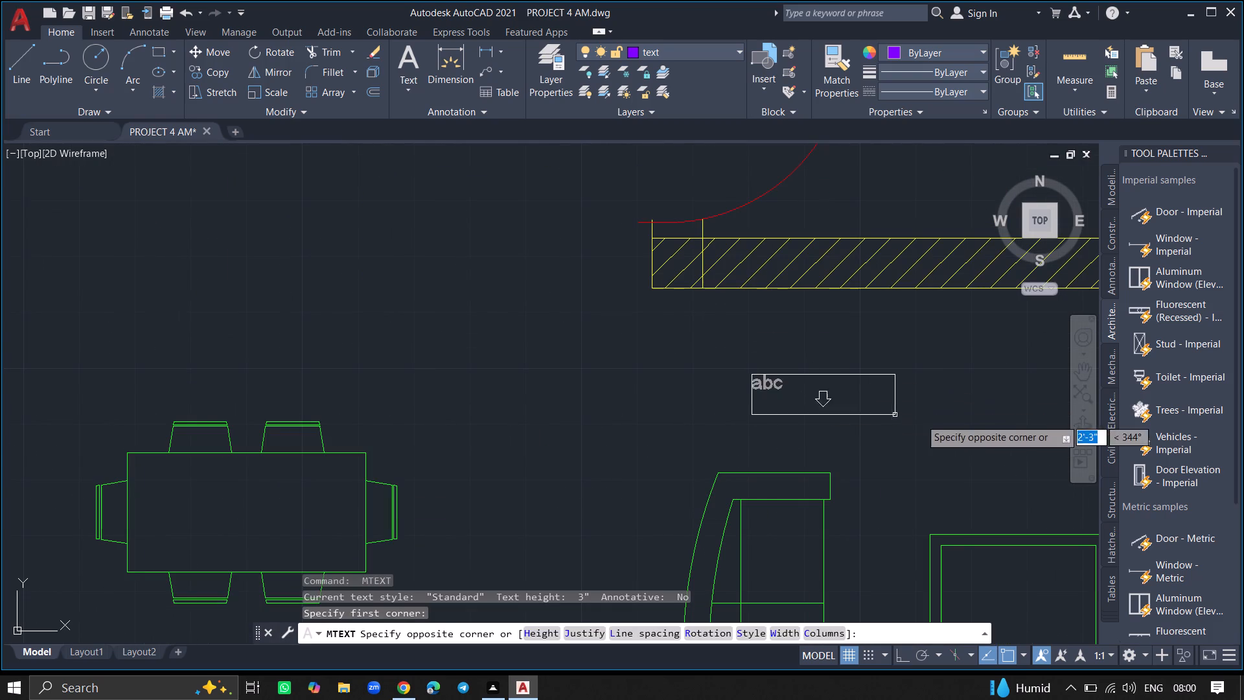
pyautogui.click(958, 425)
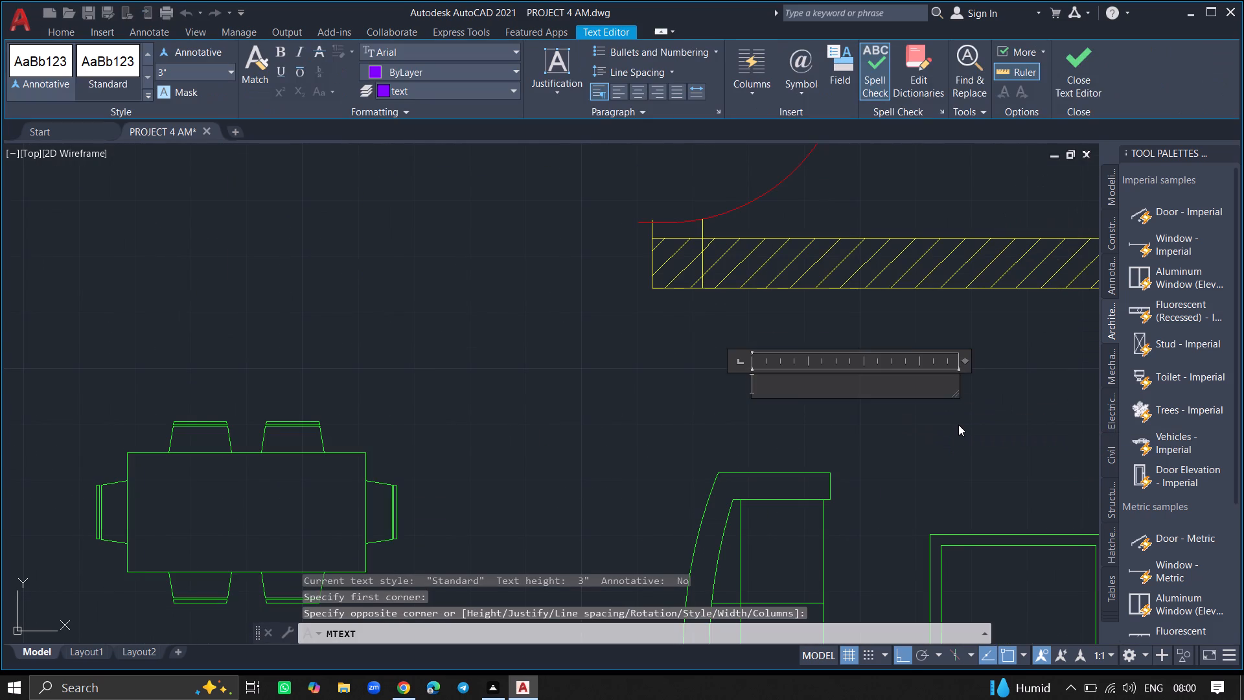
pyautogui.write('DRAWING')
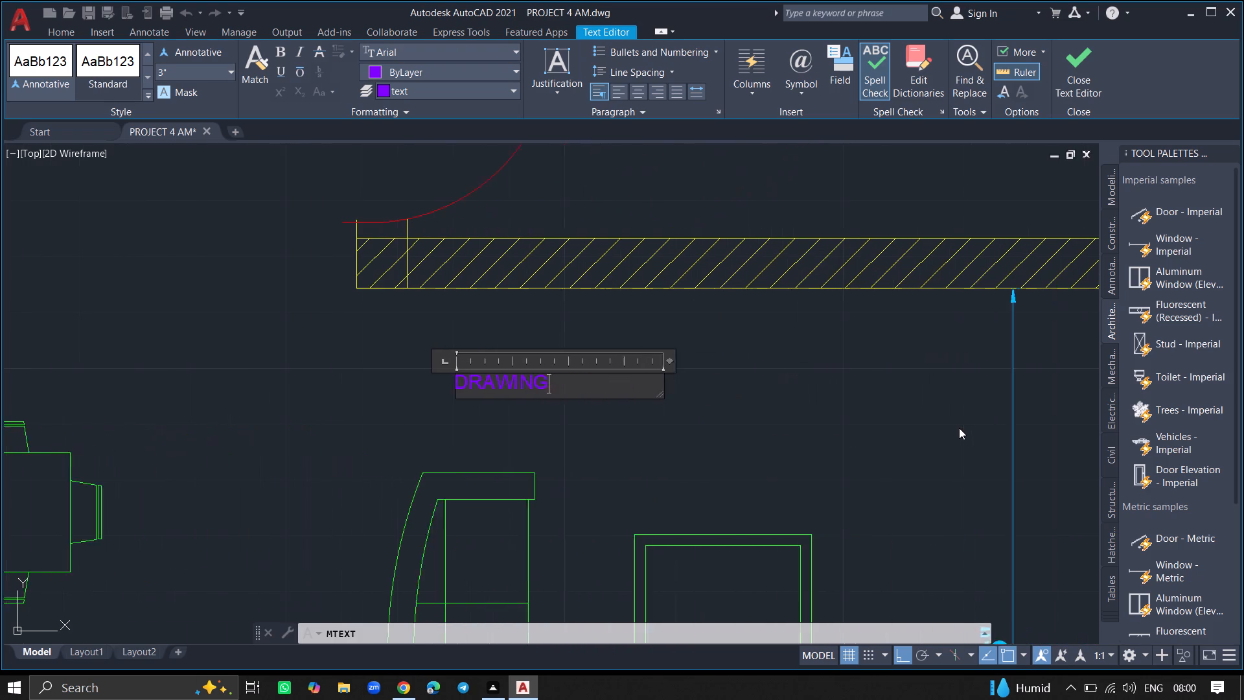
pyautogui.click(875, 458)
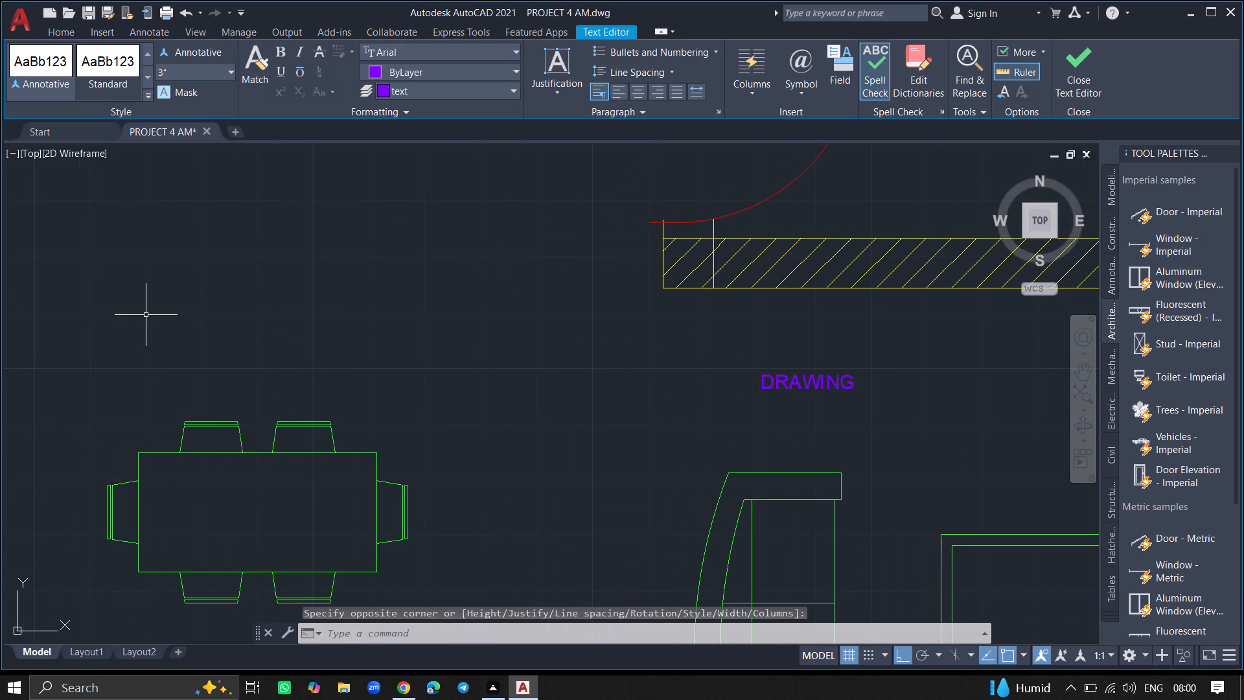
# Label the dining table with multiline text reading DINNING, placed inside the tabletop.
pyautogui.press('space')
pyautogui.click(154, 494)
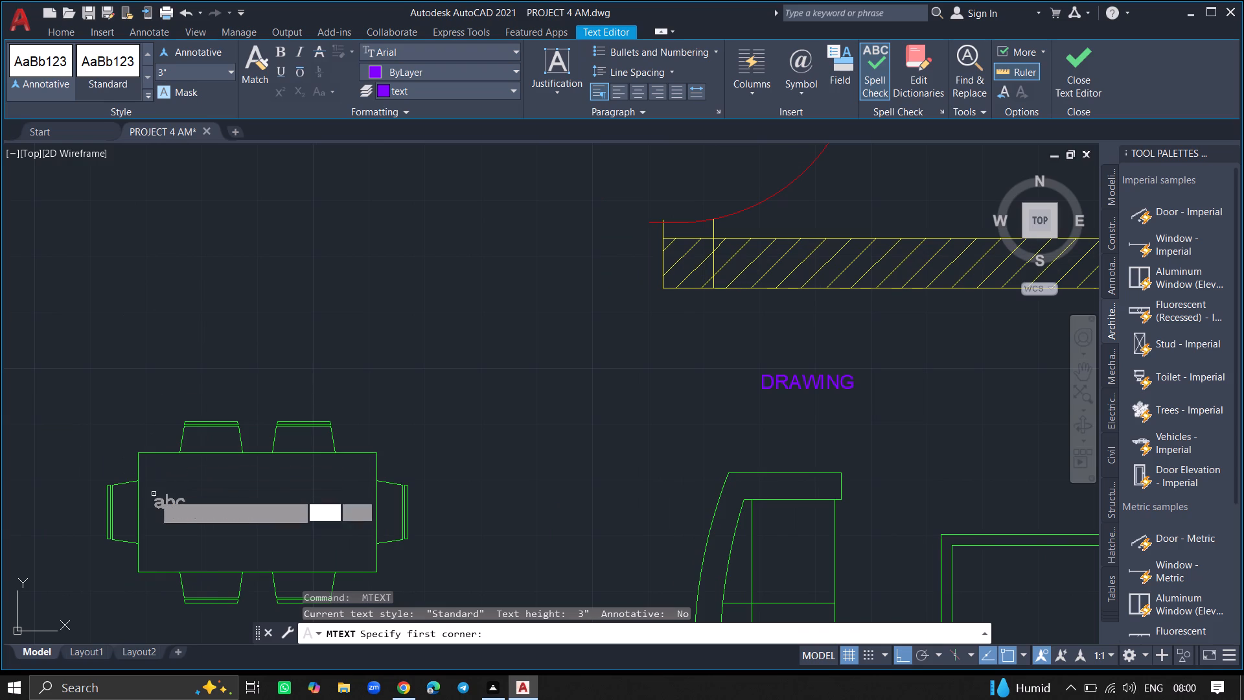
pyautogui.click(347, 519)
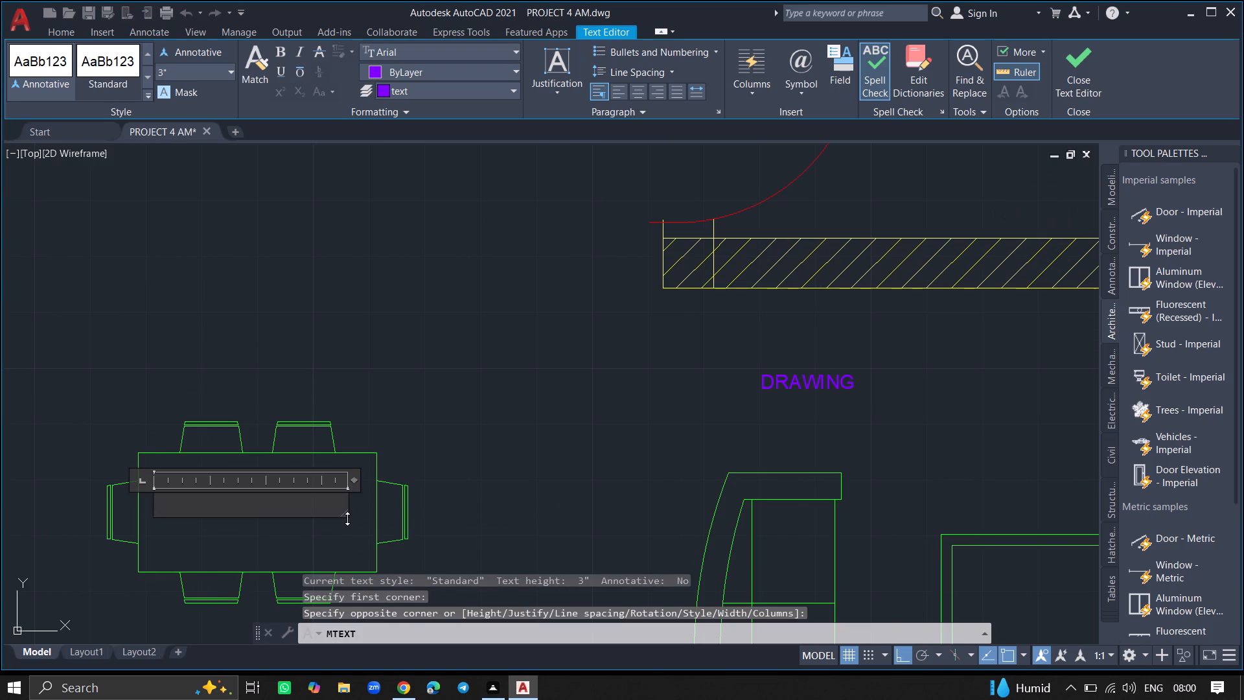
pyautogui.write('DINNING')
pyautogui.click(513, 504)
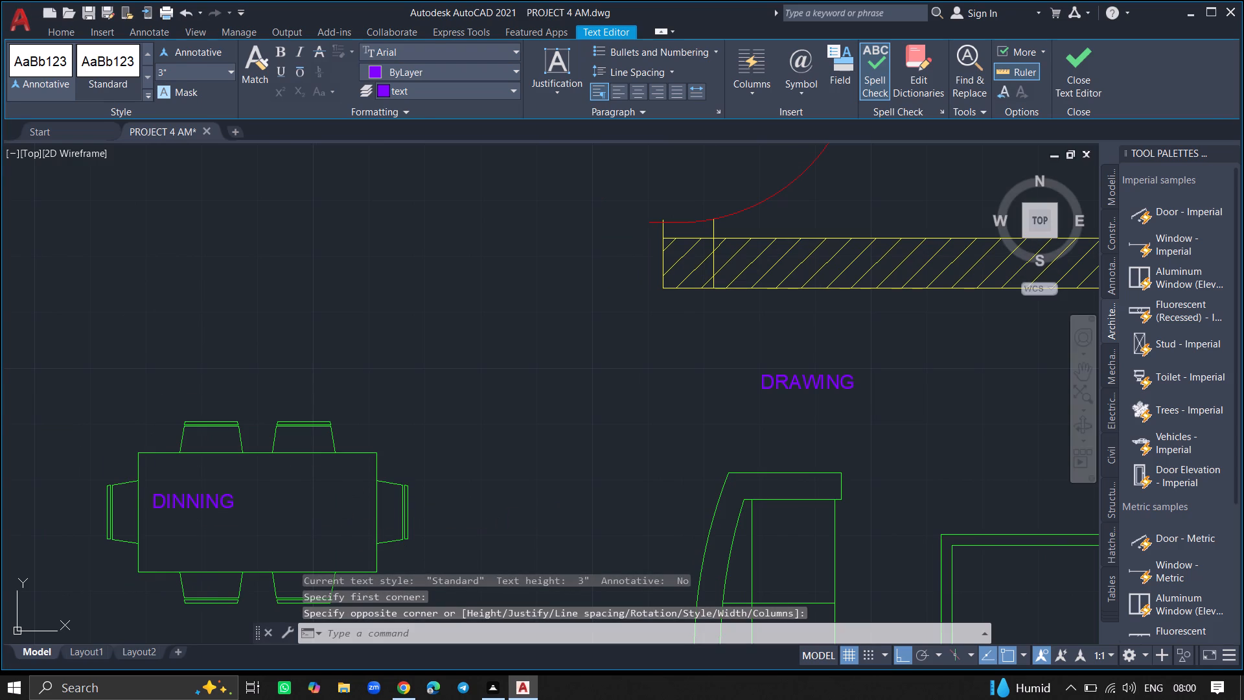
# Create a multiline text reading PARKING above the two cars below the kitchen and start a second line.
pyautogui.keyDown('ctrl'); pyautogui.scroll(-5, 513, 504); pyautogui.keyUp('ctrl')
pyautogui.keyDown('ctrl'); pyautogui.scroll(-5, 466, 468); pyautogui.keyUp('ctrl')
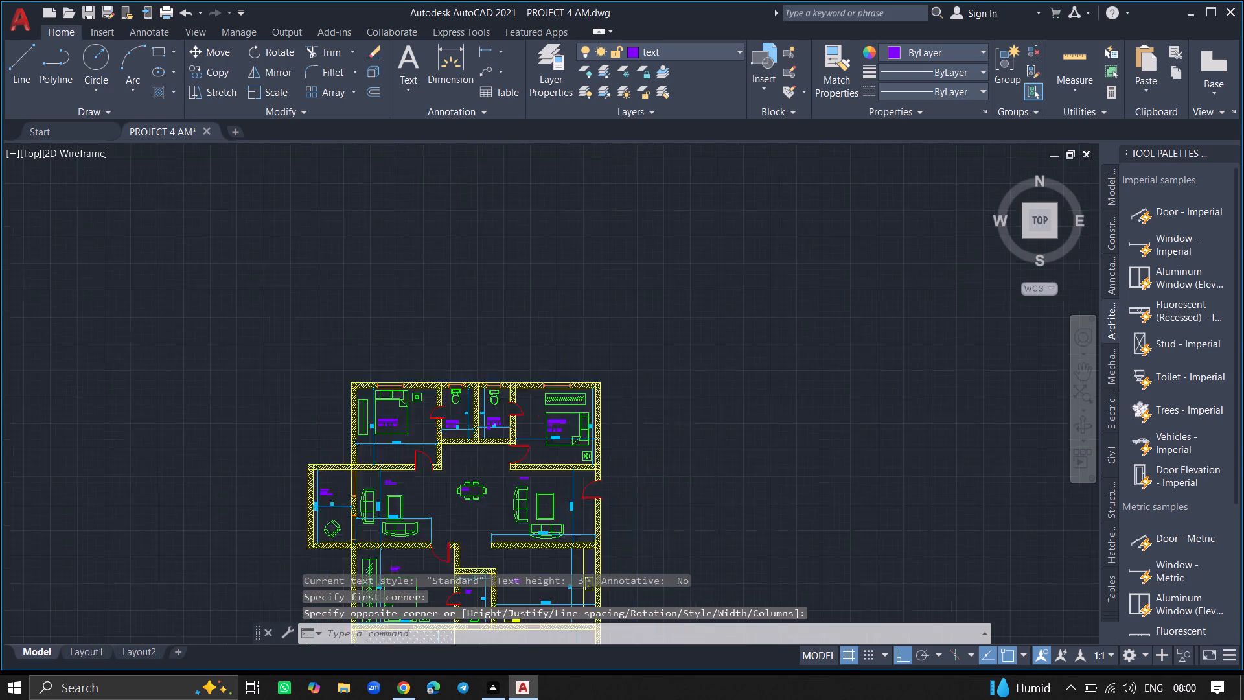
pyautogui.keyDown('ctrl'); pyautogui.scroll(-1, 466, 468); pyautogui.keyUp('ctrl')
pyautogui.keyDown('ctrl'); pyautogui.scroll(7, 485, 519); pyautogui.keyUp('ctrl')
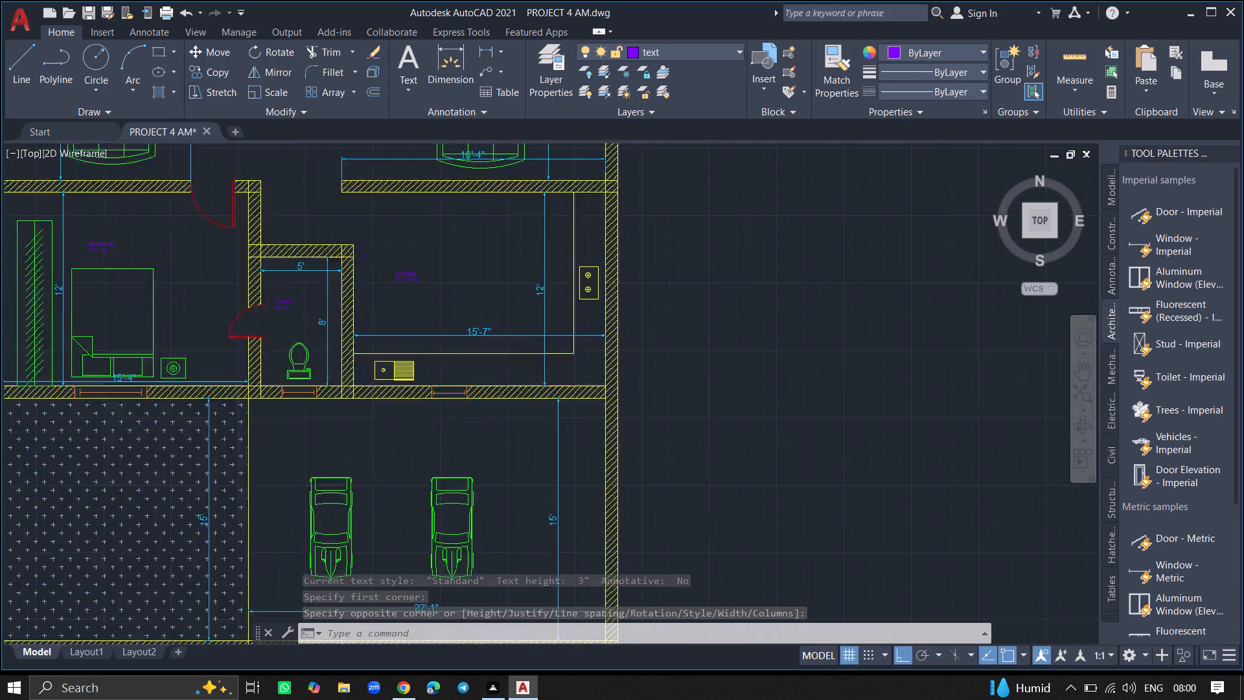
pyautogui.press('space')
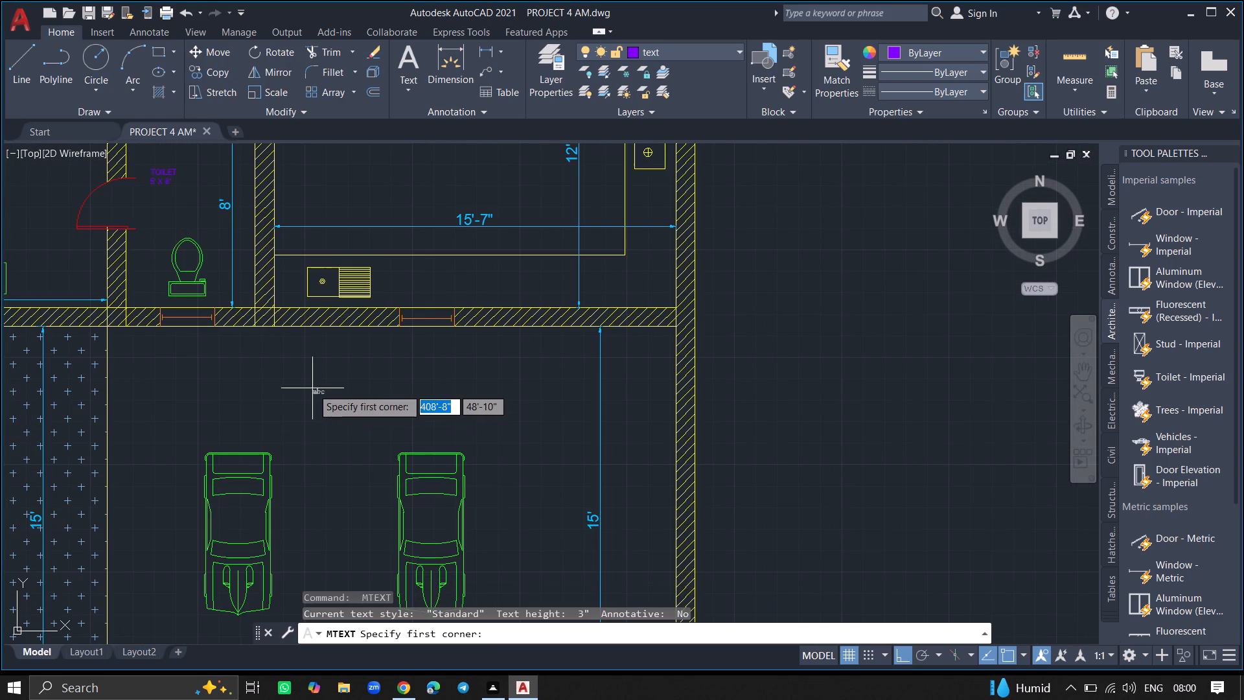
pyautogui.click(312, 388)
pyautogui.click(474, 415)
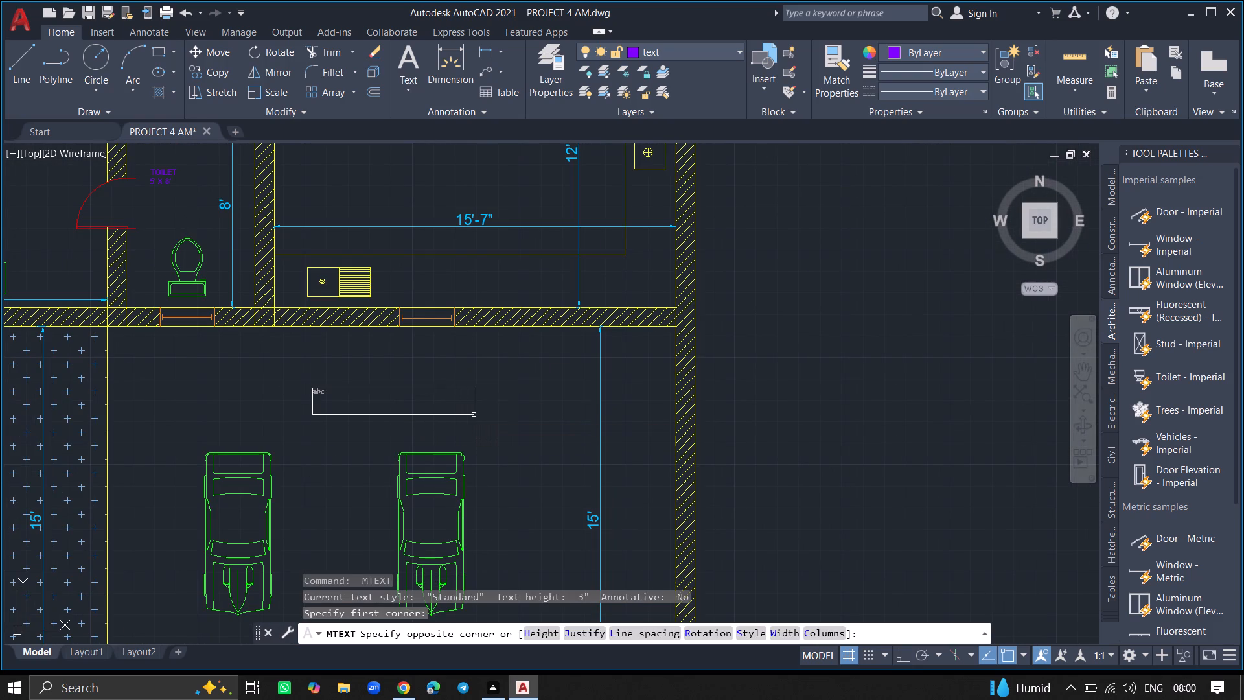
pyautogui.write('PARKING')
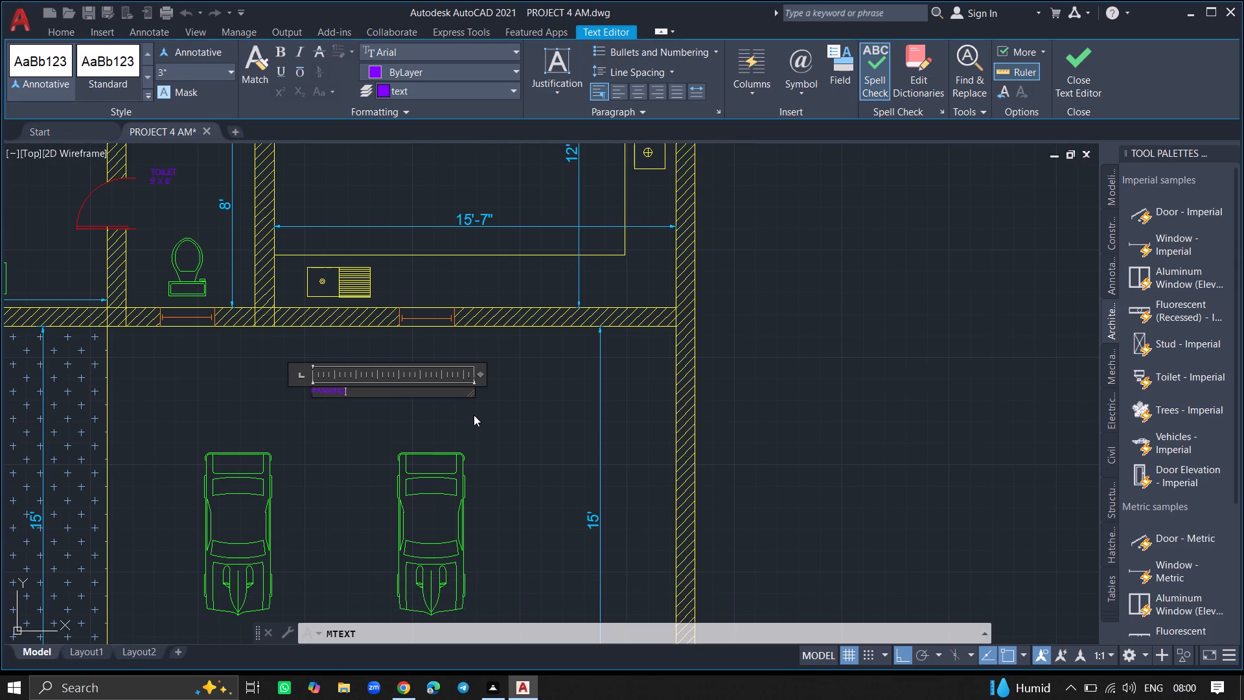
pyautogui.press('space')
pyautogui.press('Return')
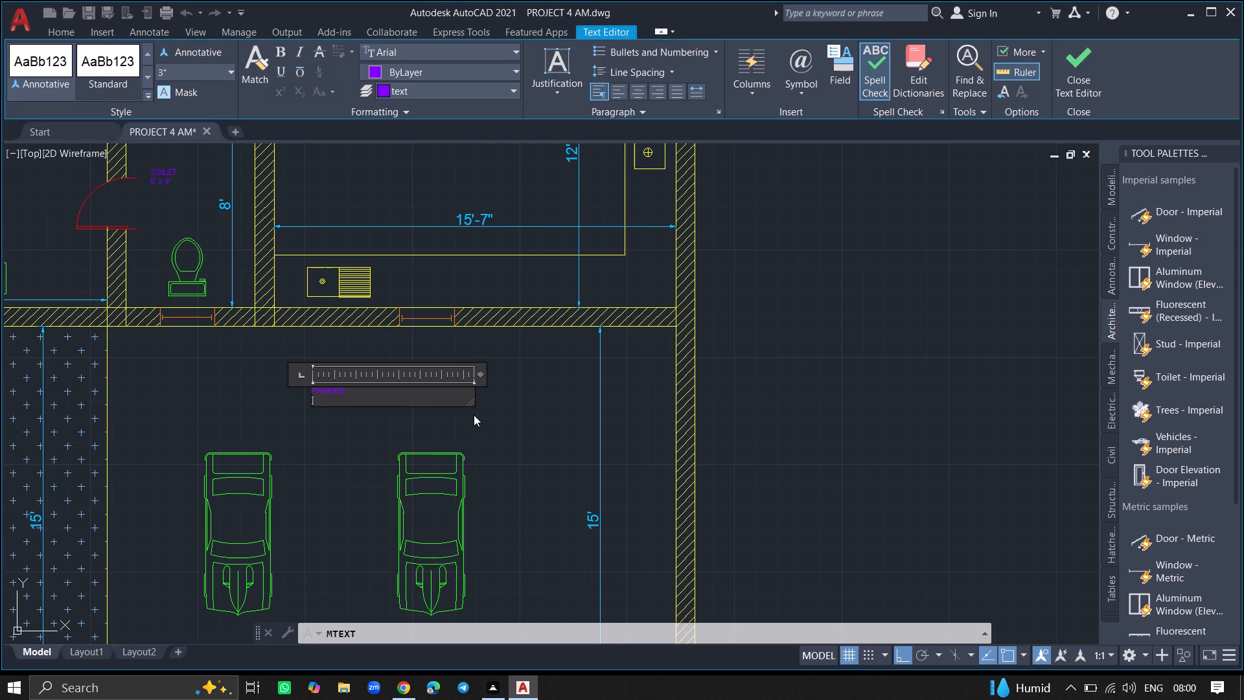
# Add 22' 1" X 15' as the second line below PARKING and finish the parking area's label.
pyautogui.keyDown('ctrl'); pyautogui.scroll(-1, 427, 425); pyautogui.keyUp('ctrl')
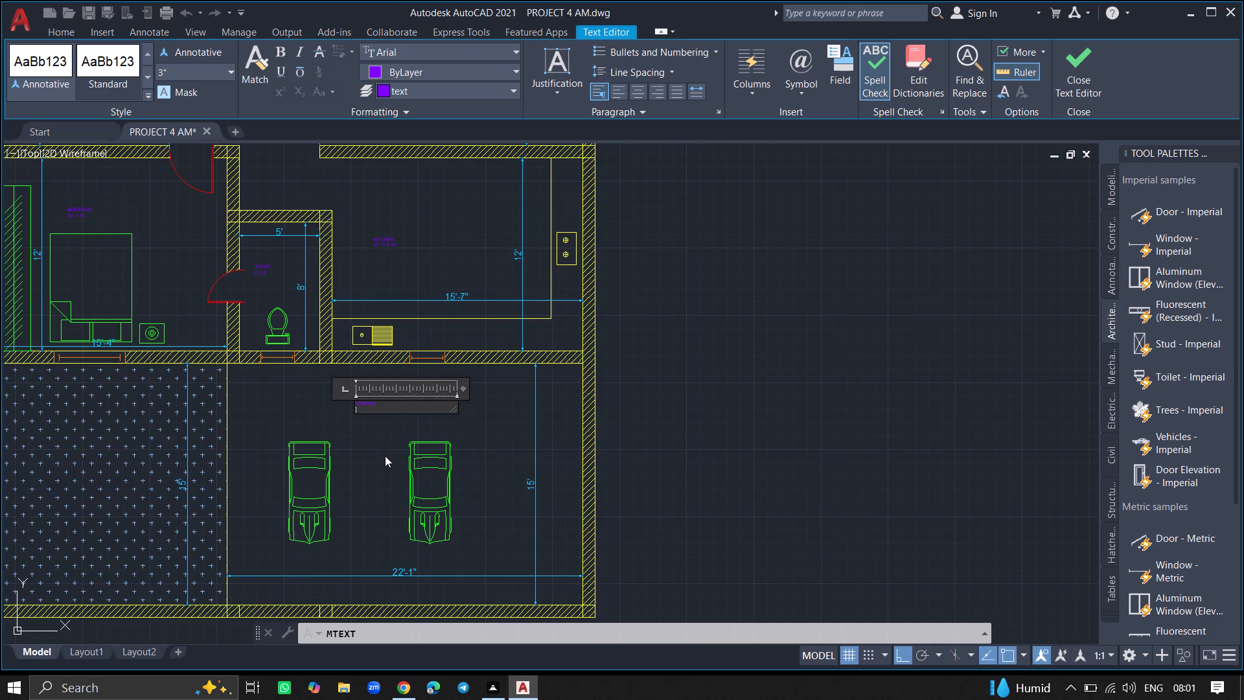
pyautogui.keyDown('ctrl'); pyautogui.scroll(3, 380, 457); pyautogui.keyUp('ctrl')
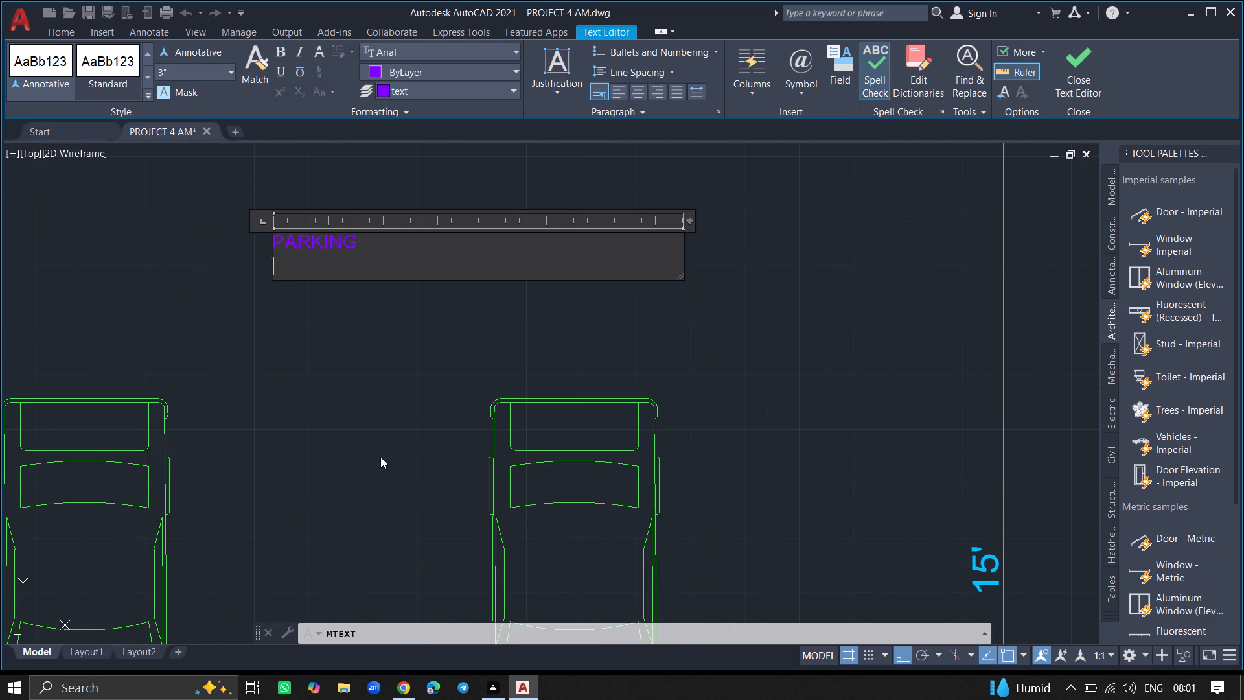
pyautogui.write('22;')
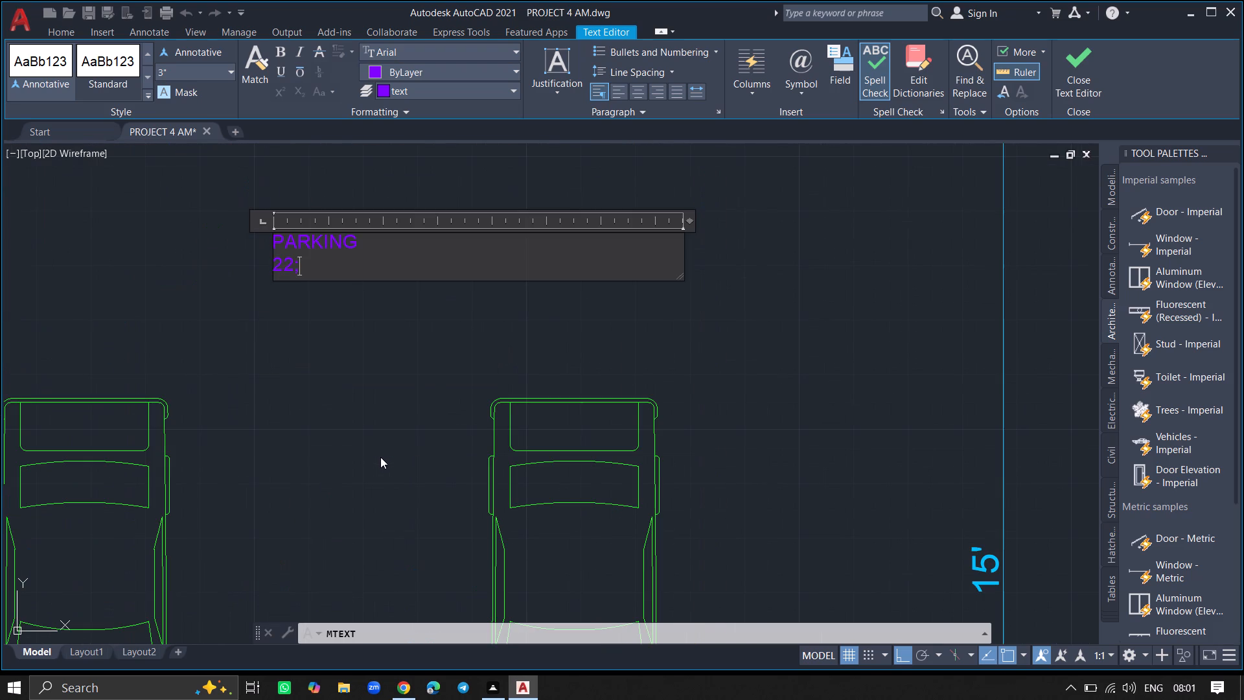
pyautogui.press('BackSpace')
pyautogui.write("' 1")
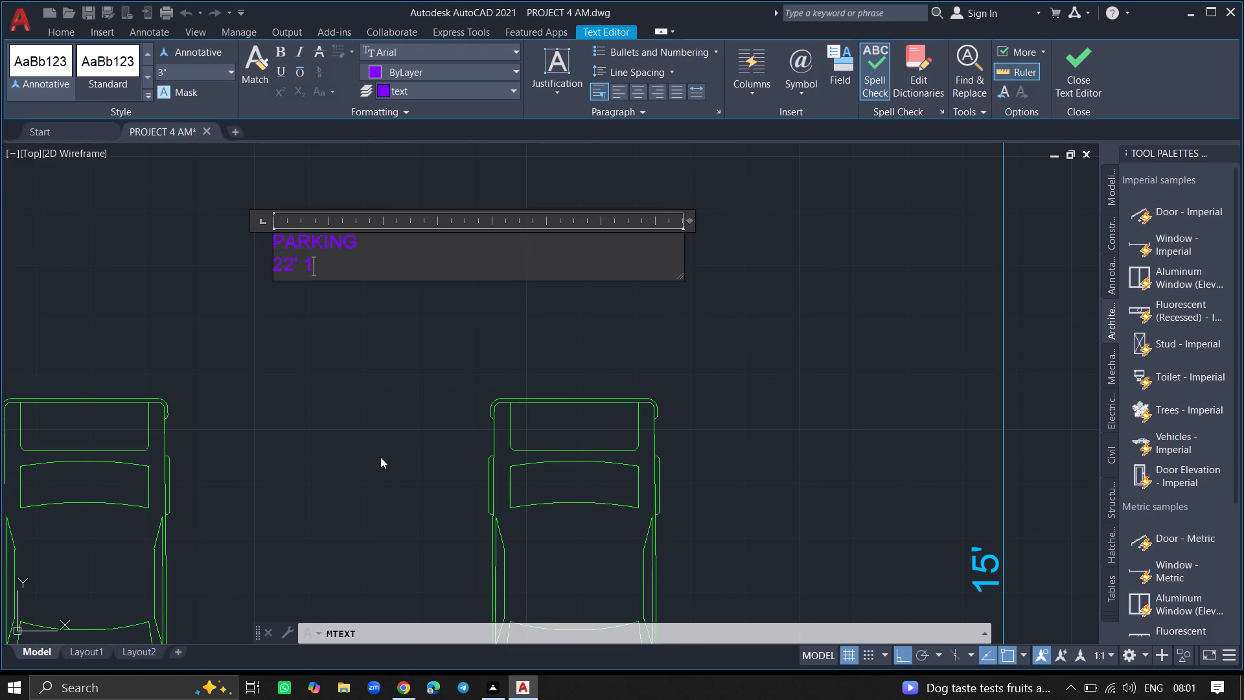
pyautogui.write('" X 1')
pyautogui.write("5'")
pyautogui.click(346, 529)
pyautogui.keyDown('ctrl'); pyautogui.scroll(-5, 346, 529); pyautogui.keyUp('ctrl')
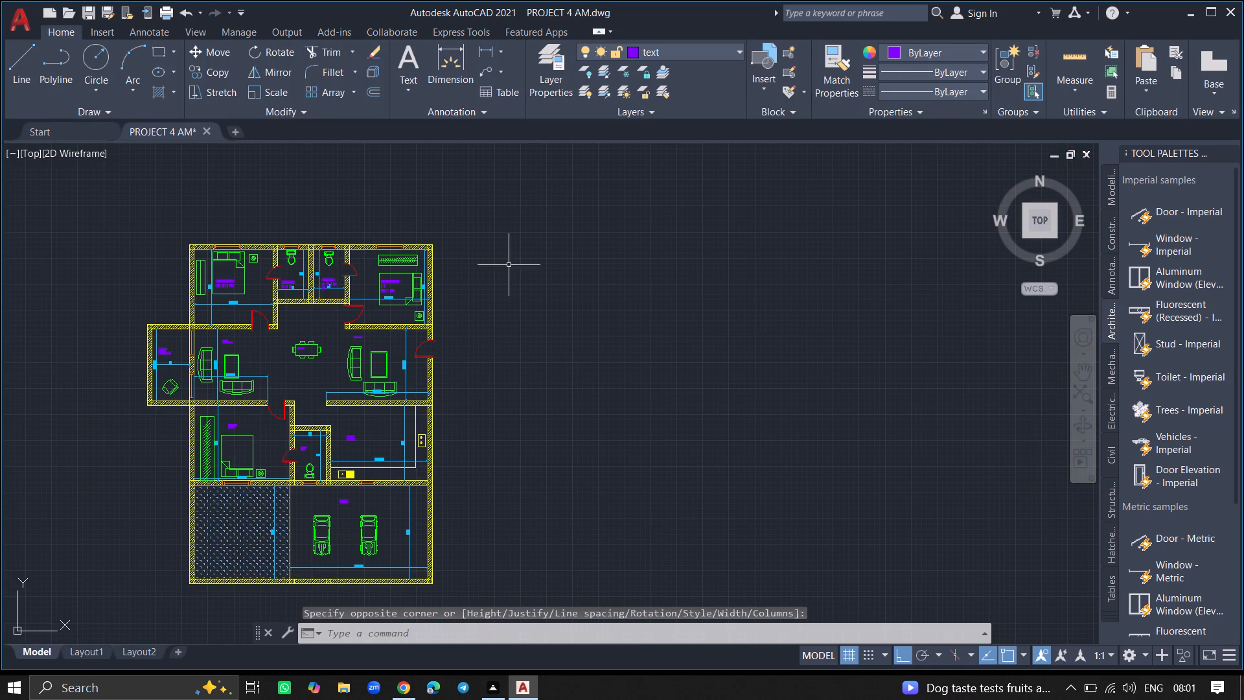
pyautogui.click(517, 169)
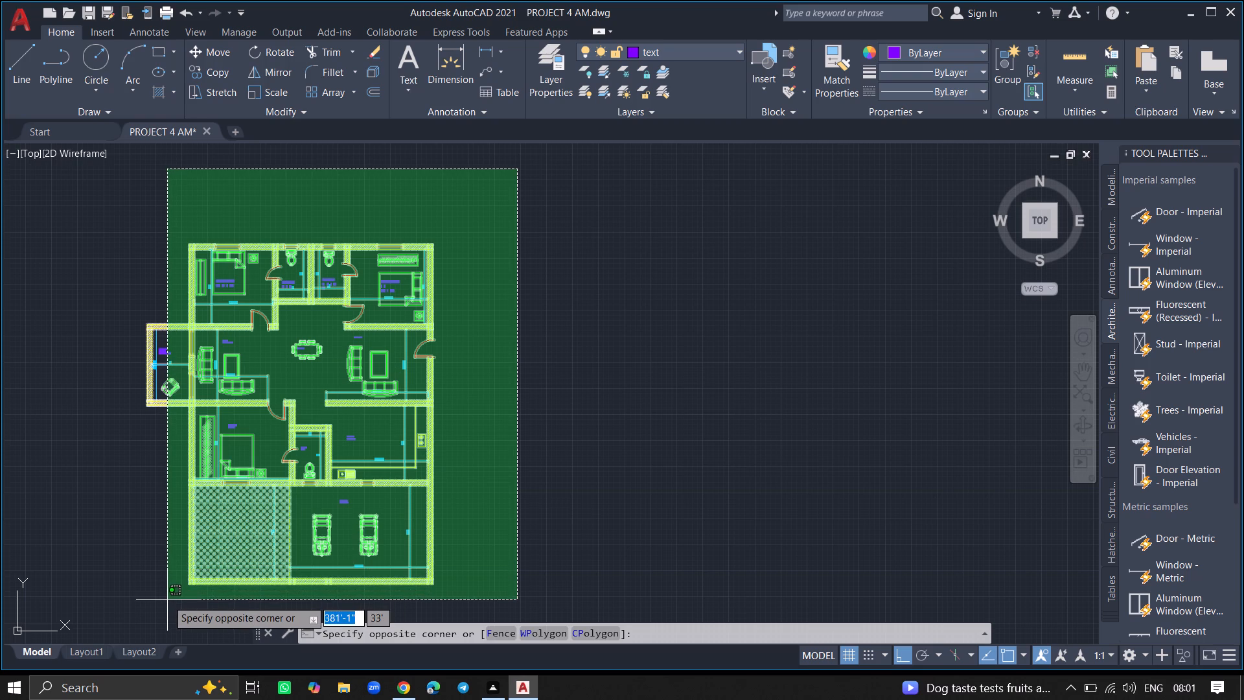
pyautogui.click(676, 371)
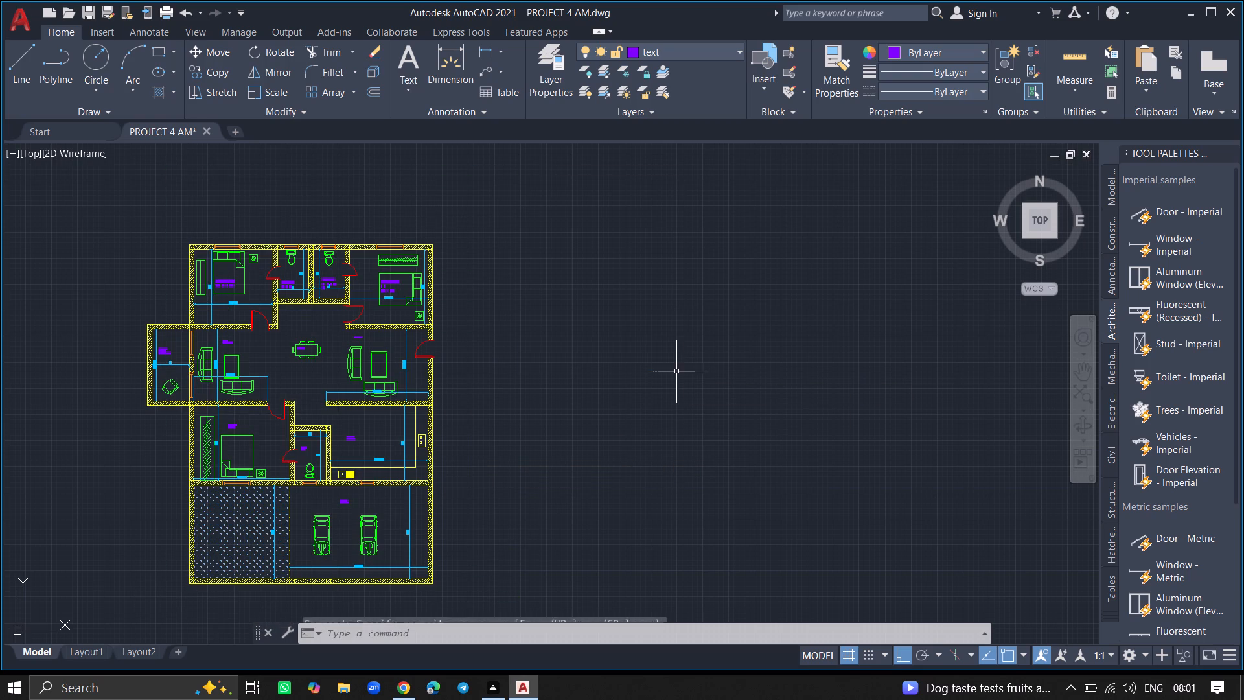
# Label the hatched area beside the parking with multiline text reading GARDEN, with 15'LENGTH as the second line.
pyautogui.keyDown('ctrl'); pyautogui.scroll(9, 248, 533); pyautogui.keyUp('ctrl')
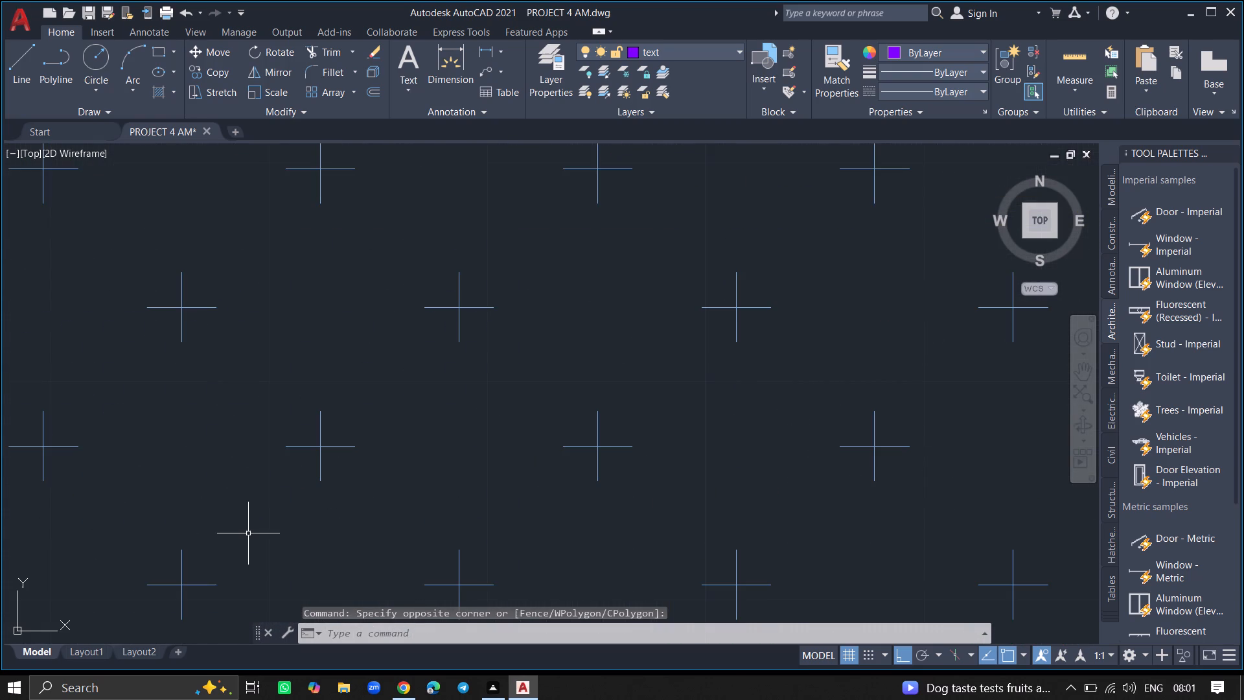
pyautogui.press('space')
pyautogui.keyDown('ctrl'); pyautogui.scroll(-3, 248, 533); pyautogui.keyUp('ctrl')
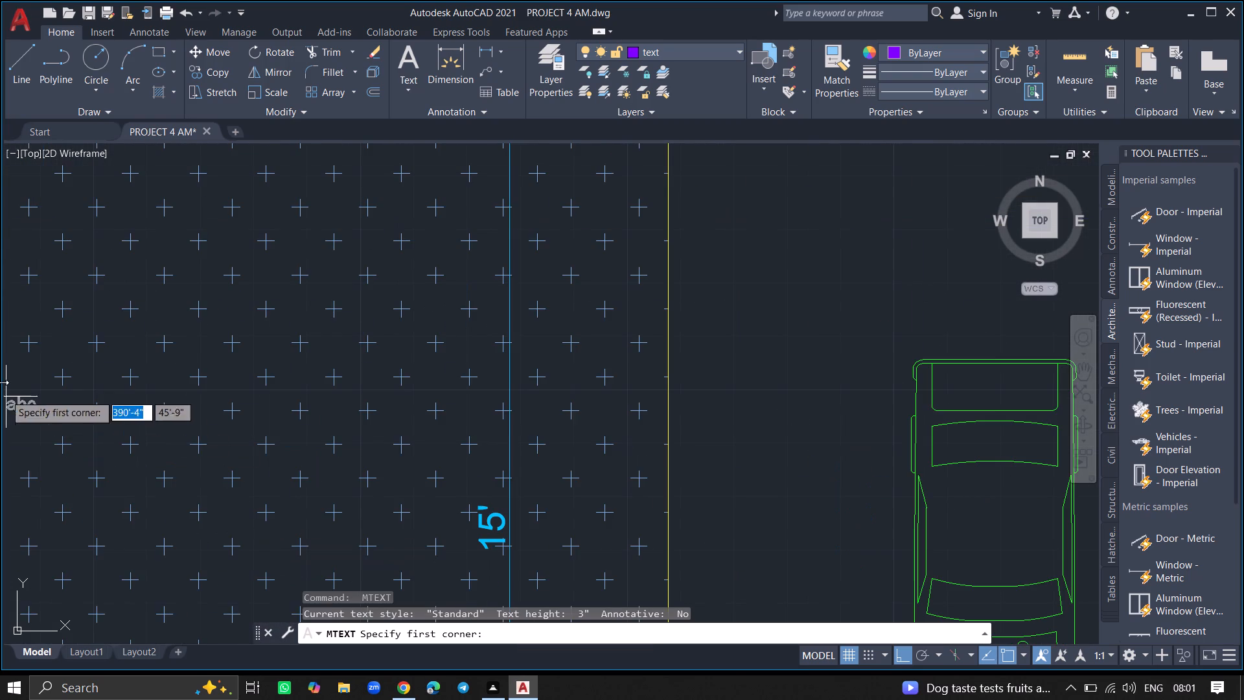
pyautogui.click(10, 382)
pyautogui.click(263, 458)
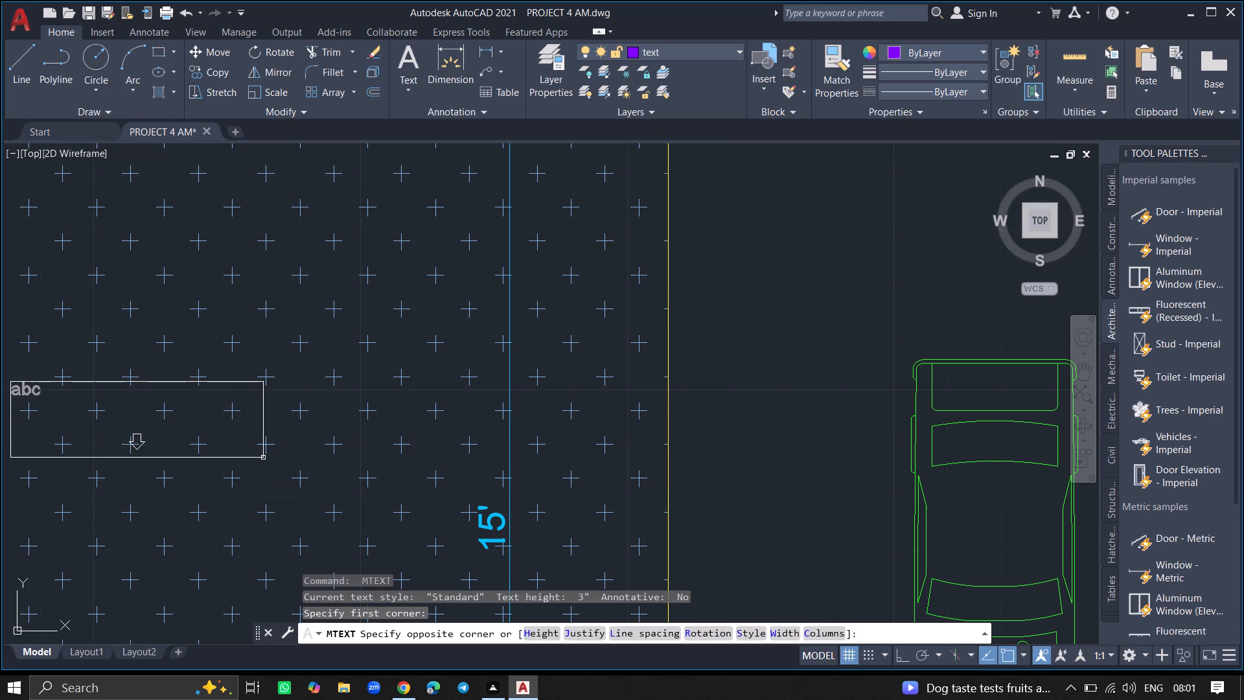
pyautogui.write('GAR')
pyautogui.write('DEN')
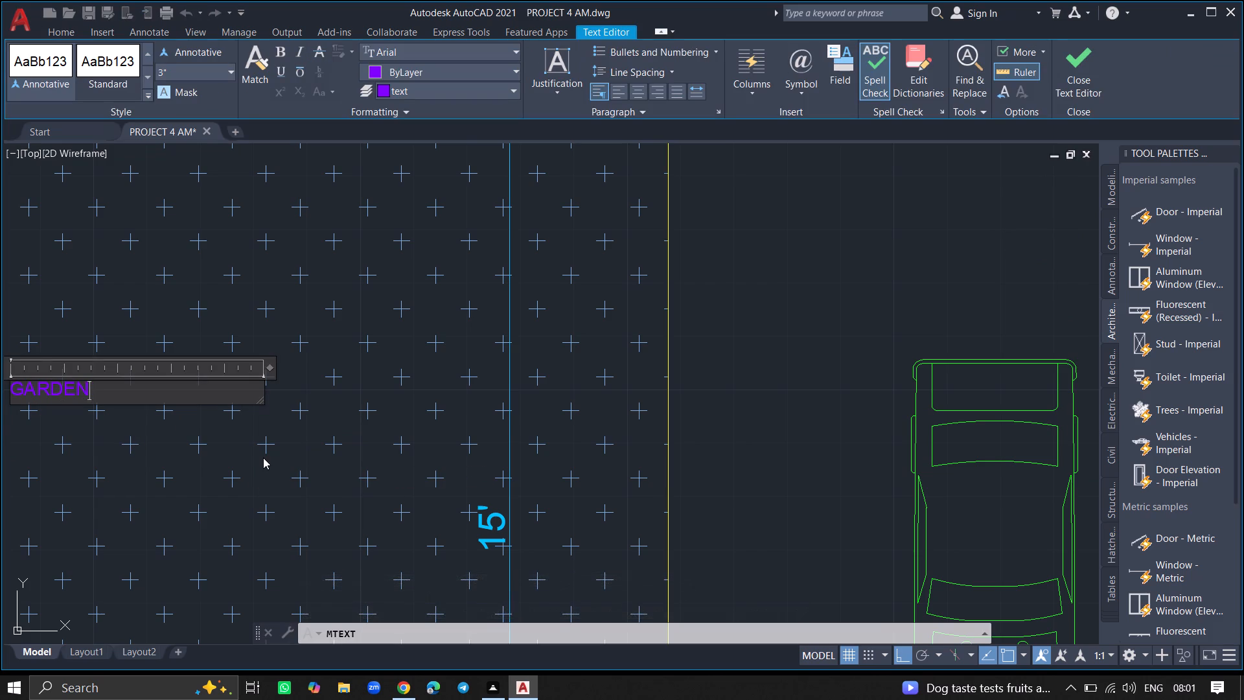
pyautogui.press('Return')
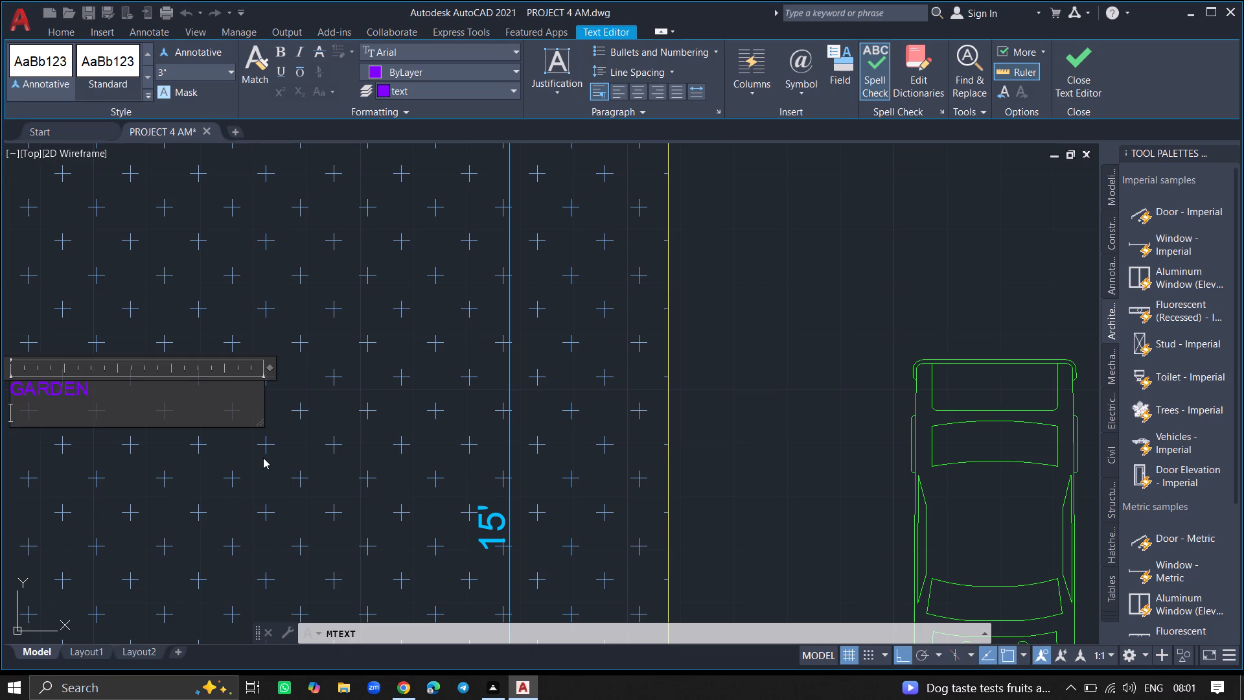
pyautogui.press('1')
pyautogui.press('5')
pyautogui.press("'")
pyautogui.write('LENGTH')
pyautogui.press('space')
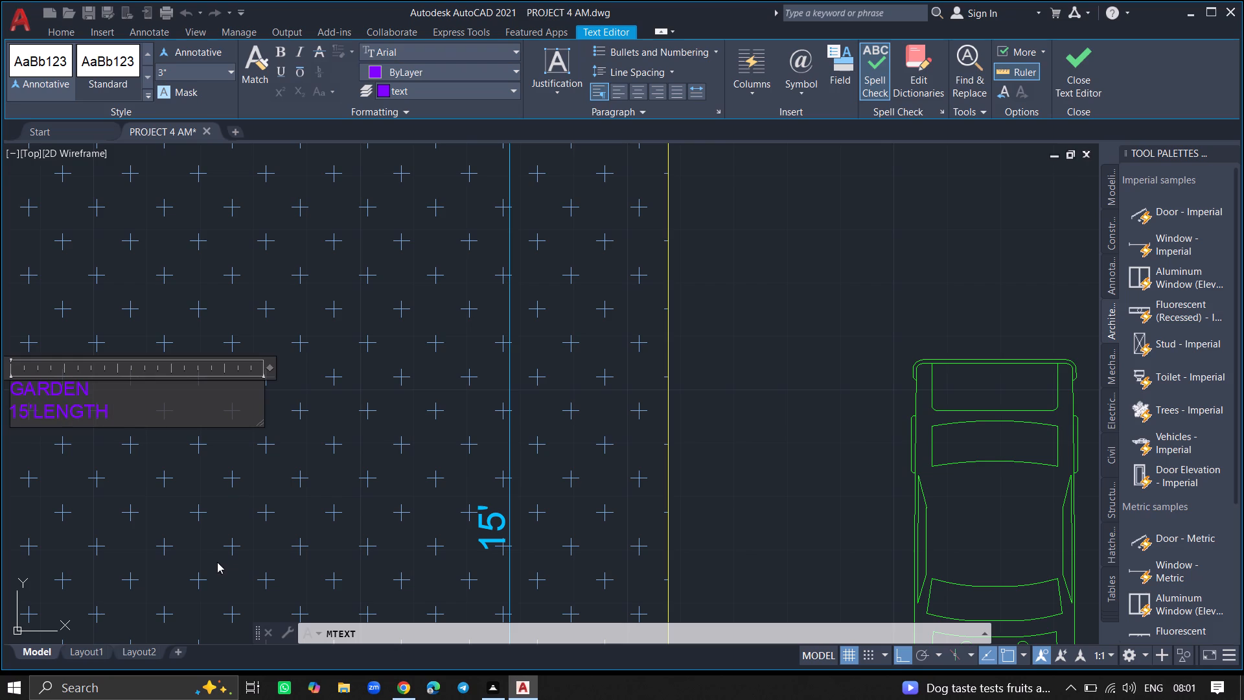
pyautogui.click(217, 562)
# Select the whole plan with parking and garden, filter the selection to its MText objects and set their text height to 5".
pyautogui.keyDown('ctrl'); pyautogui.scroll(-9, 217, 562); pyautogui.keyUp('ctrl')
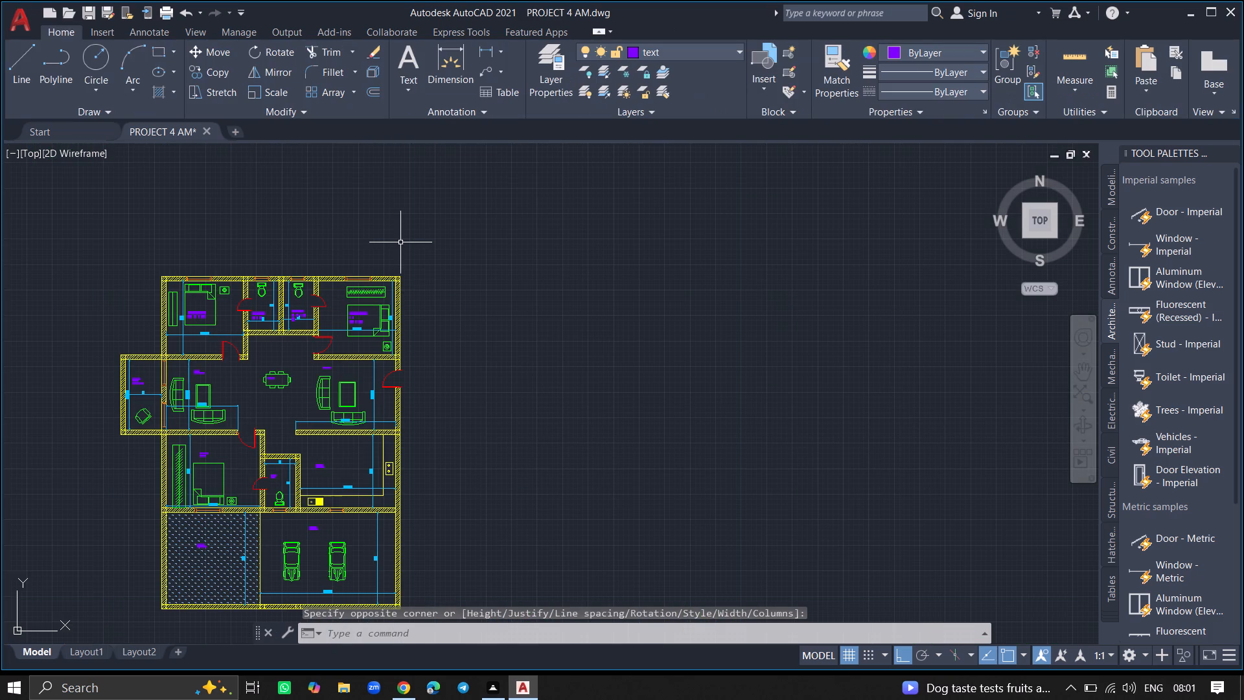
pyautogui.click(404, 242)
pyautogui.keyDown('ctrl'); pyautogui.scroll(-4, 404, 242); pyautogui.keyUp('ctrl')
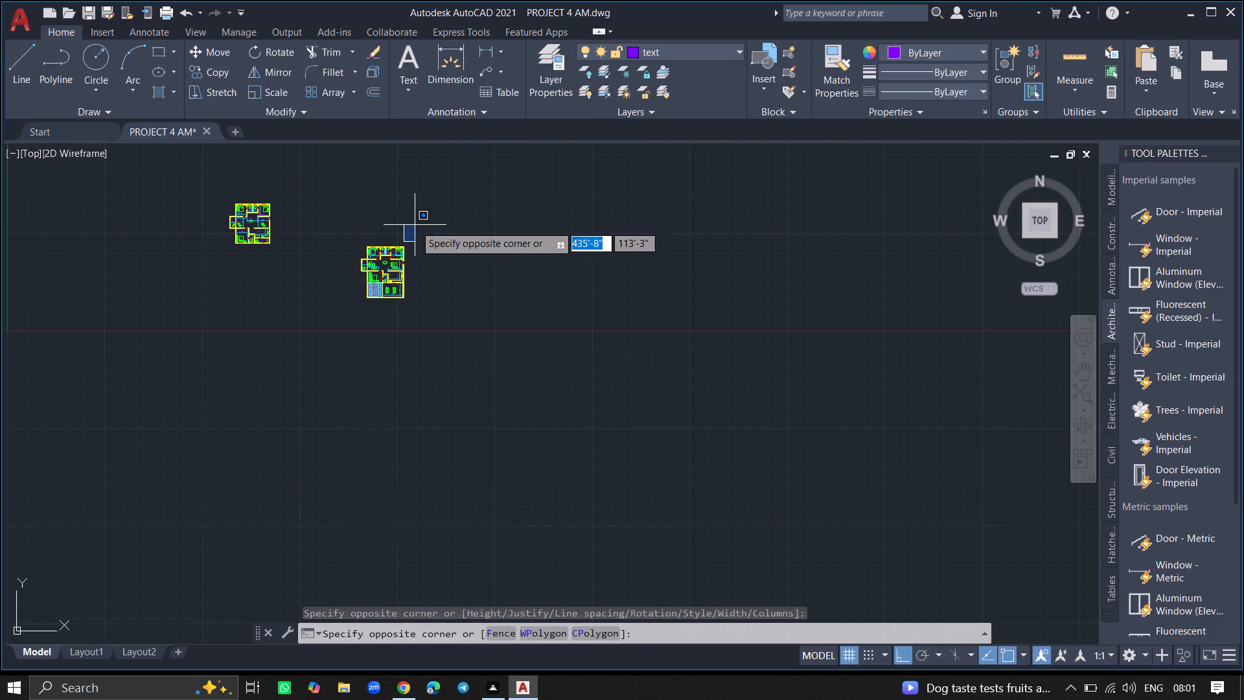
pyautogui.click(415, 225)
pyautogui.click(415, 225)
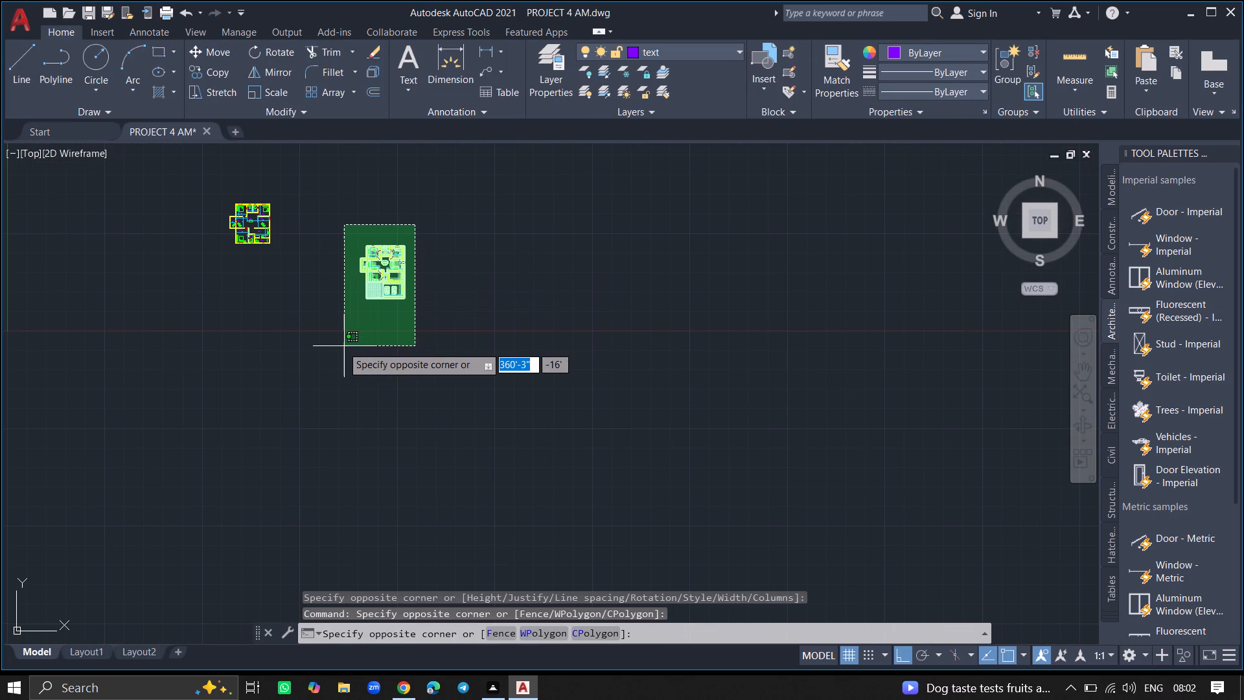
pyautogui.click(340, 347)
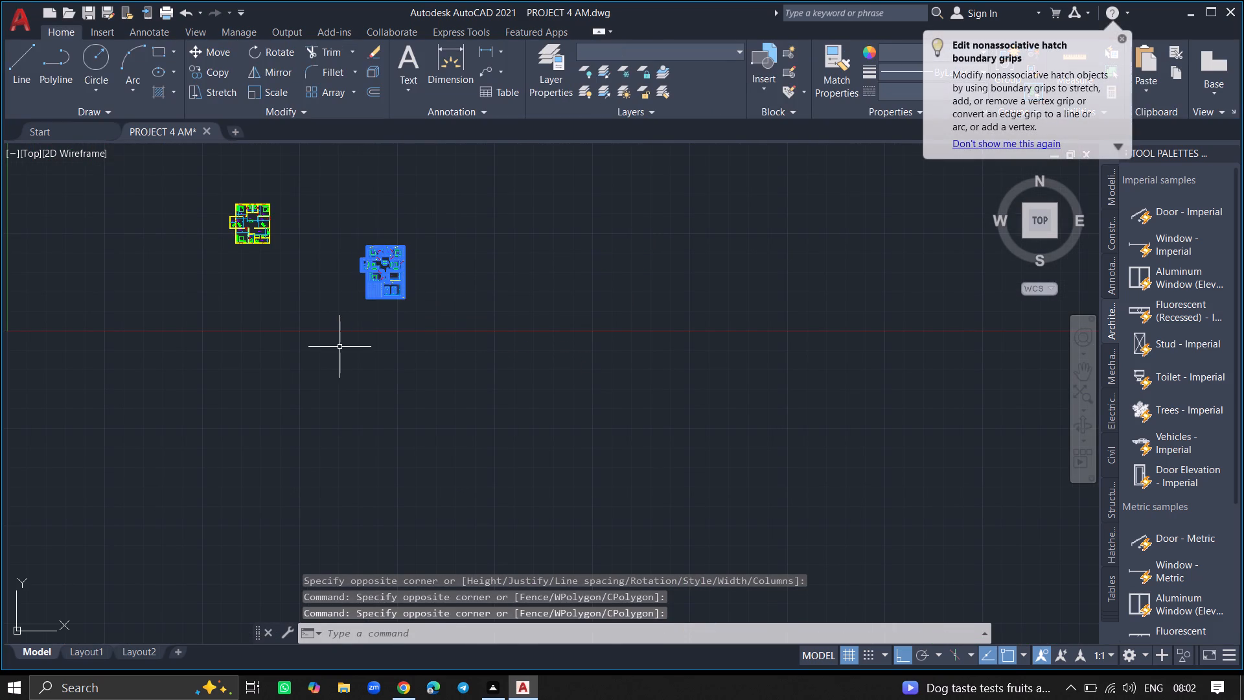
pyautogui.press('p')
pyautogui.press('r')
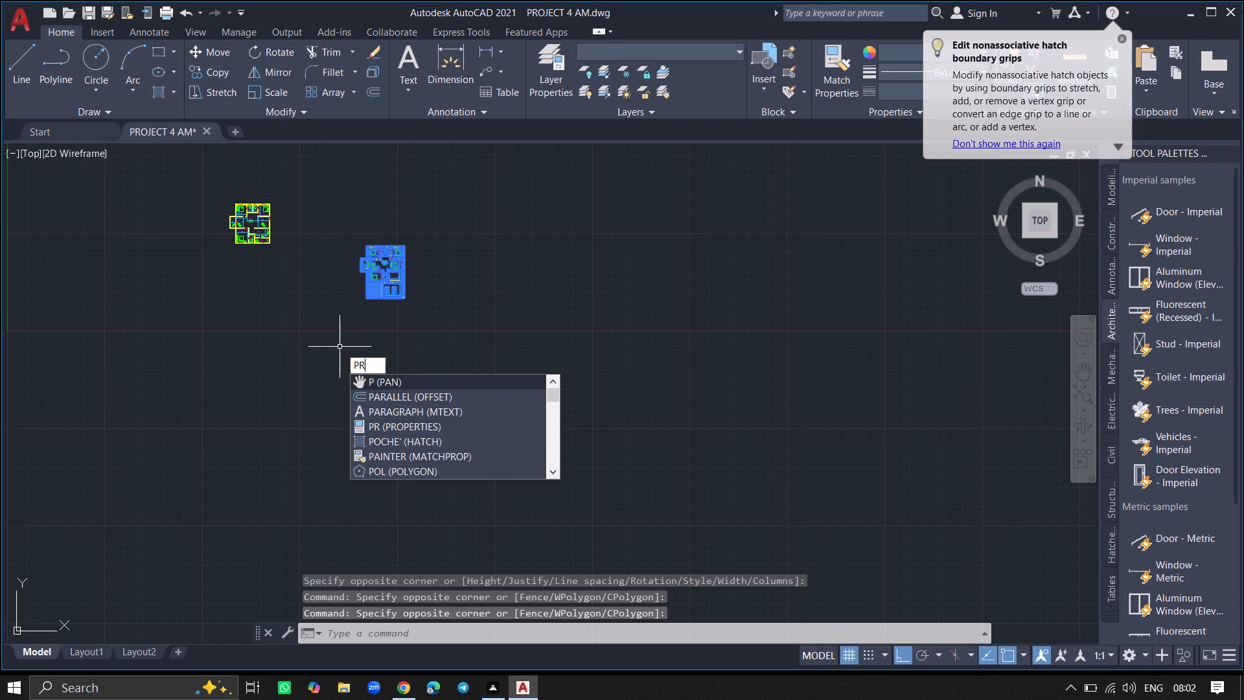
pyautogui.press('Return')
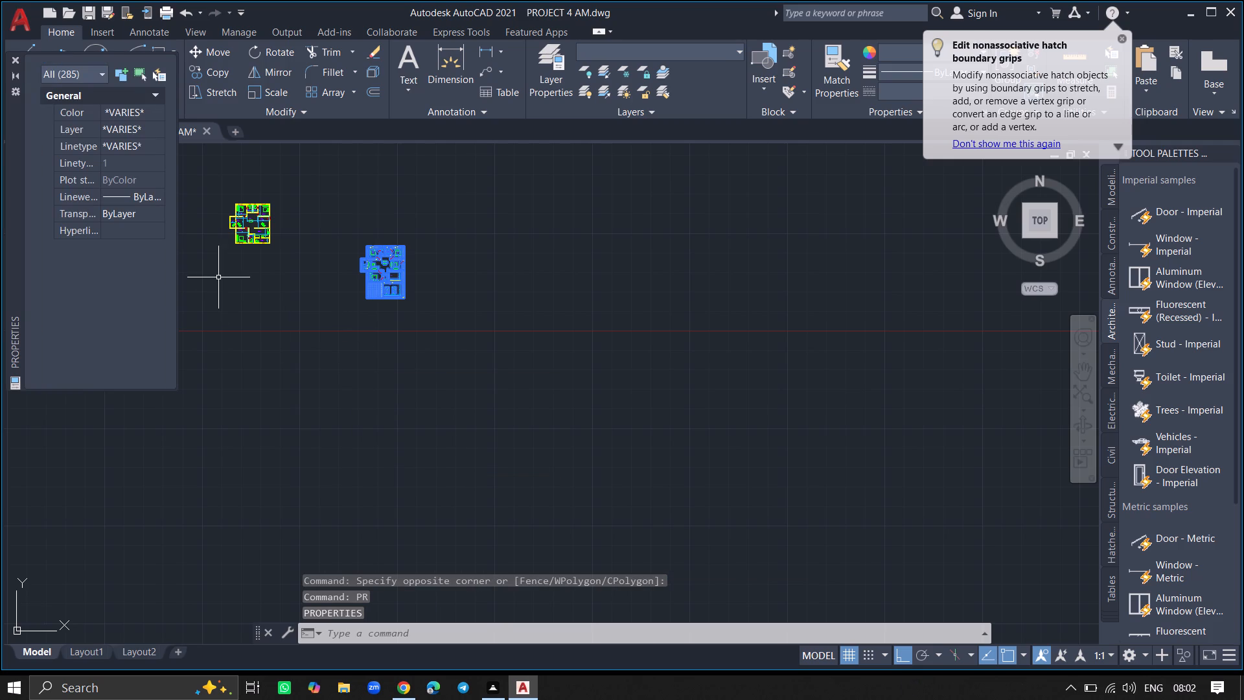
pyautogui.click(85, 73)
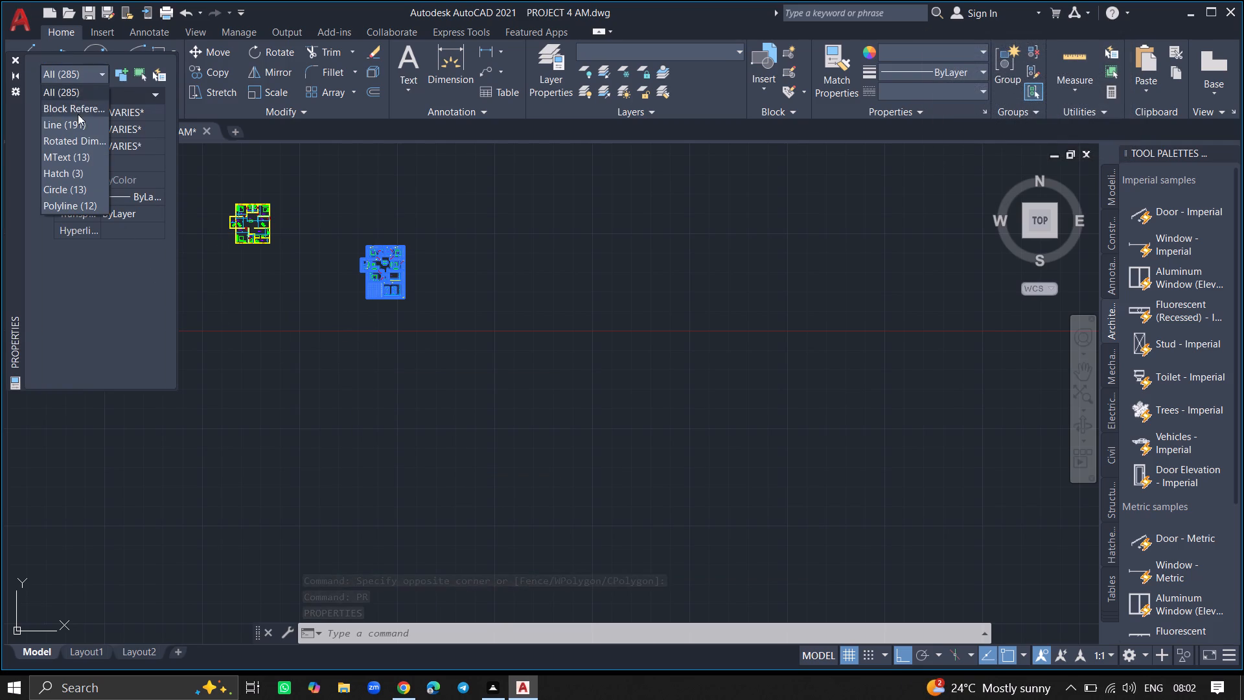
pyautogui.click(67, 152)
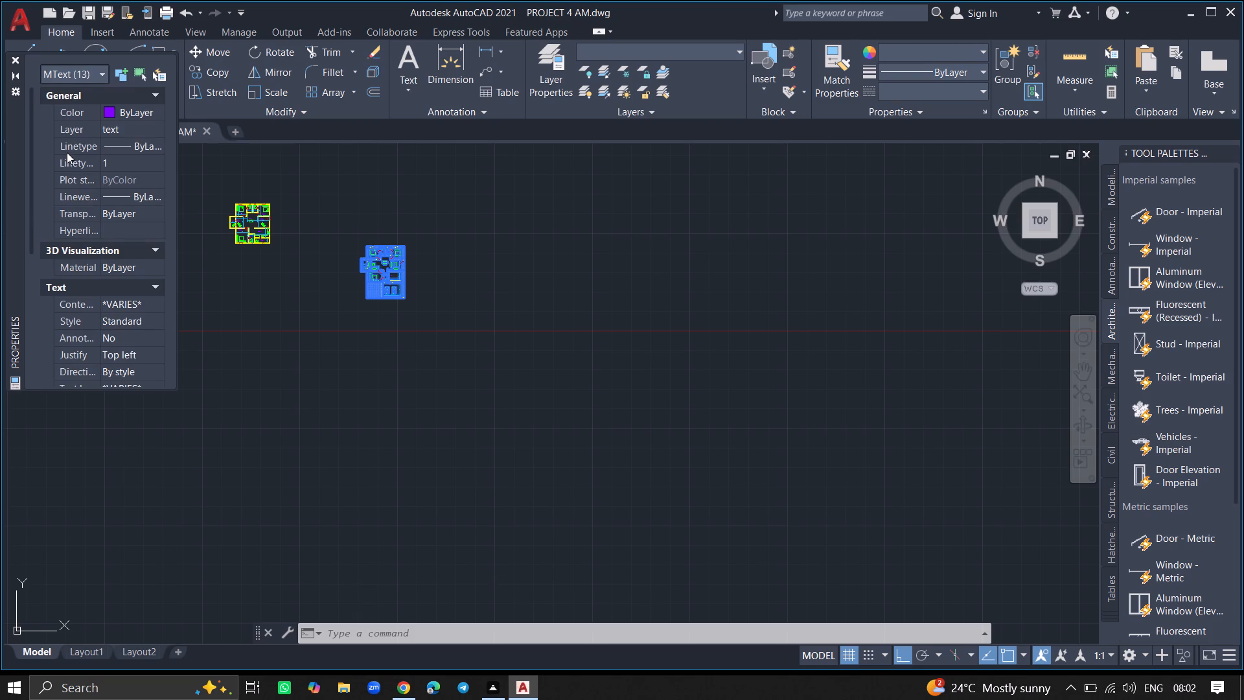
pyautogui.click(30, 258)
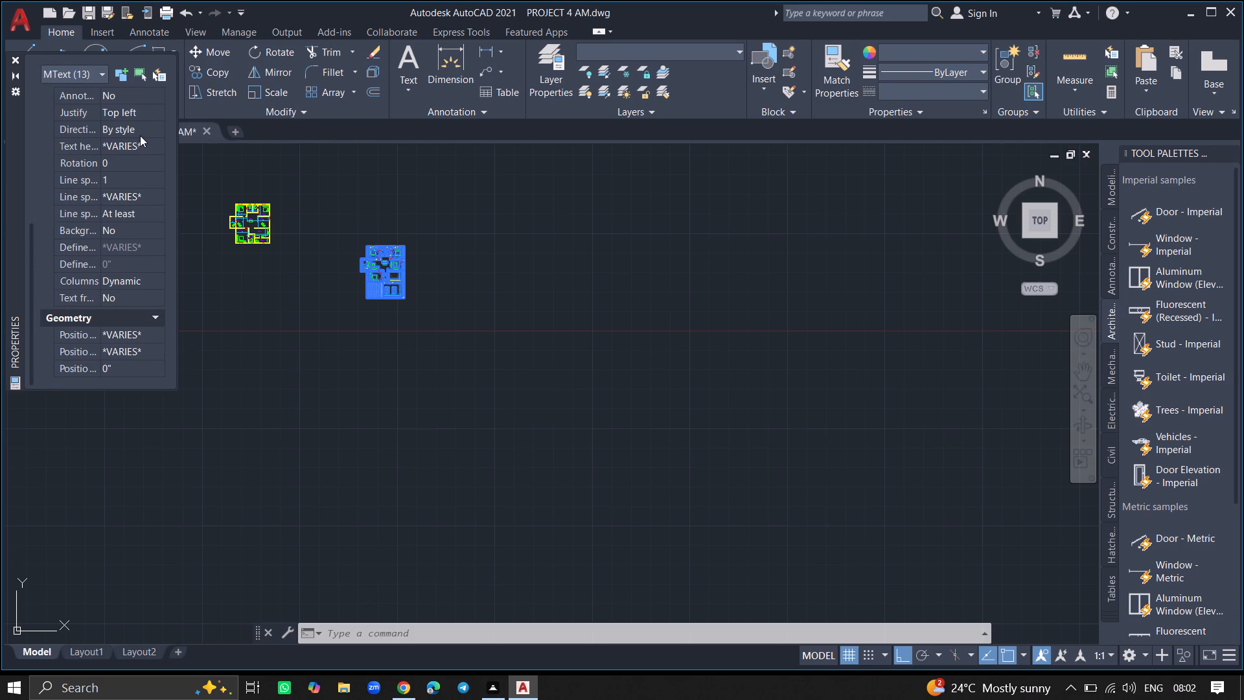
pyautogui.click(141, 139)
pyautogui.press('BackSpace')
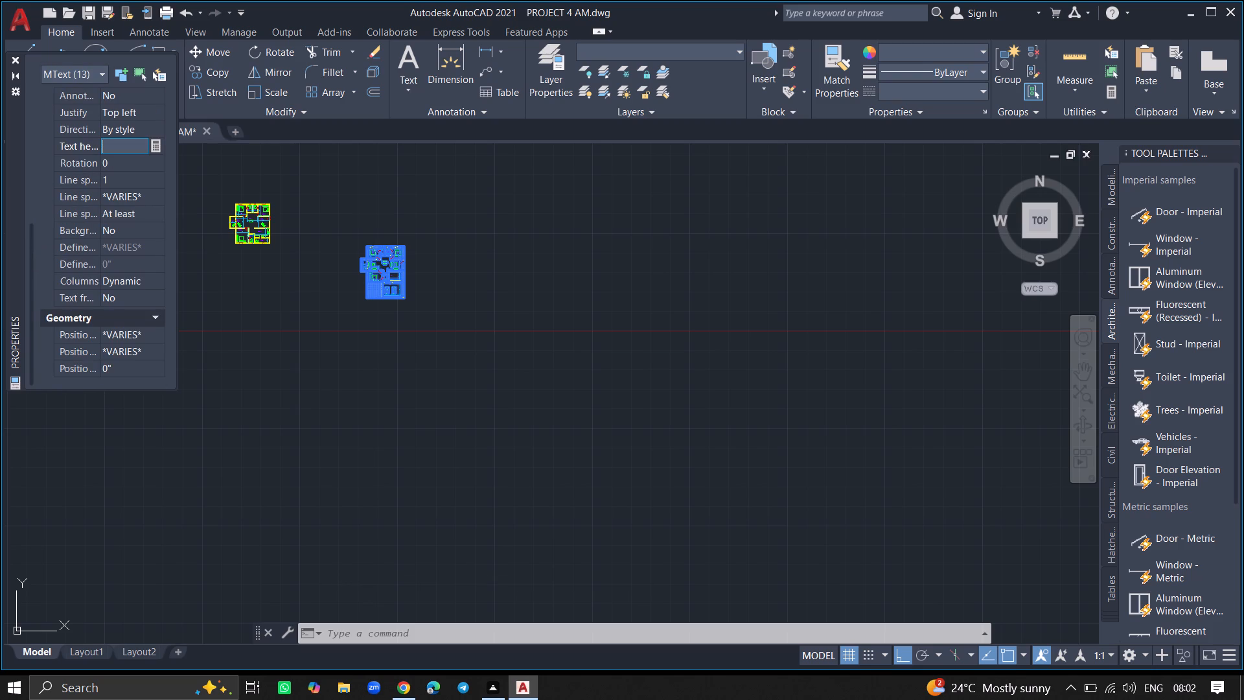
pyautogui.press('5')
pyautogui.hotkey('shift', '"')
pyautogui.click(216, 211)
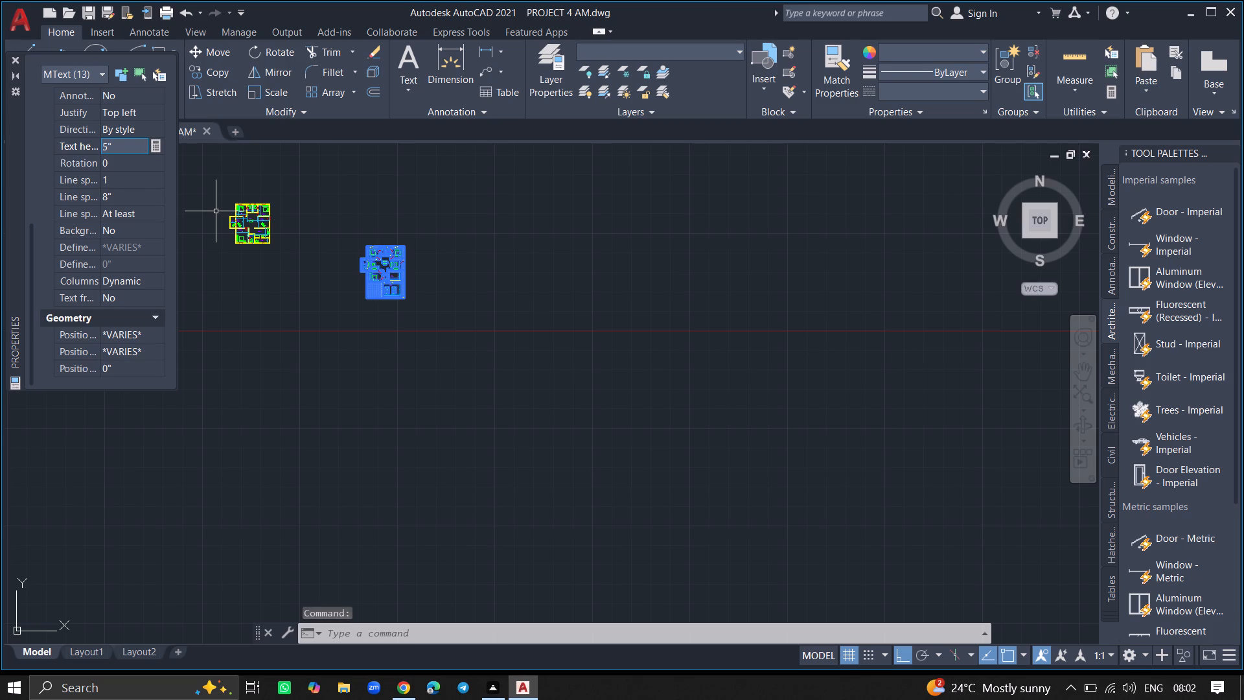
pyautogui.press('Escape')
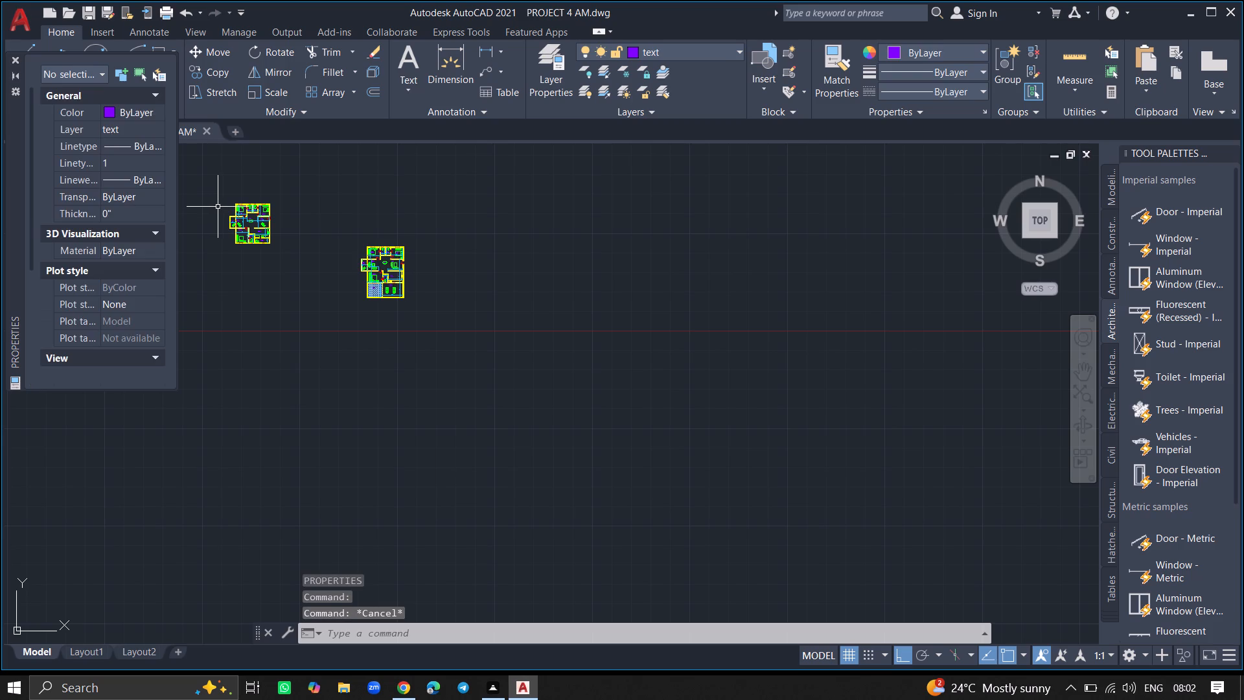
pyautogui.click(15, 61)
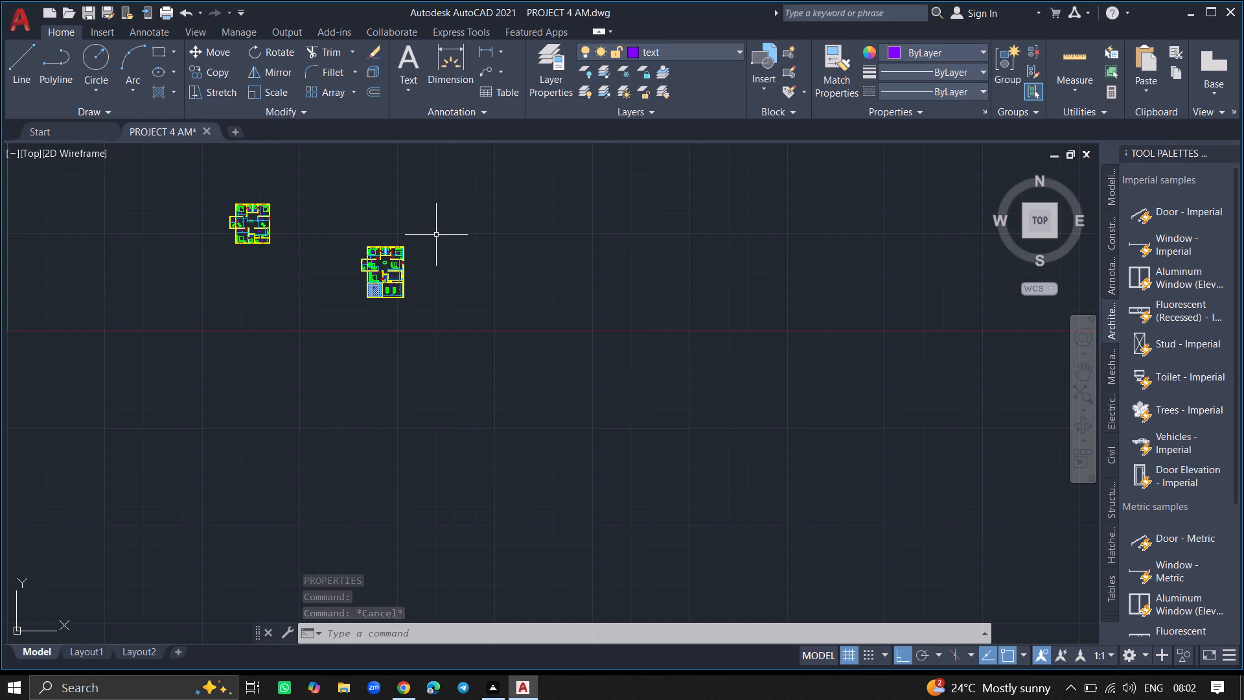
# Review the text settings of the ISO-25 dimension style.
pyautogui.click(436, 235)
pyautogui.click(315, 342)
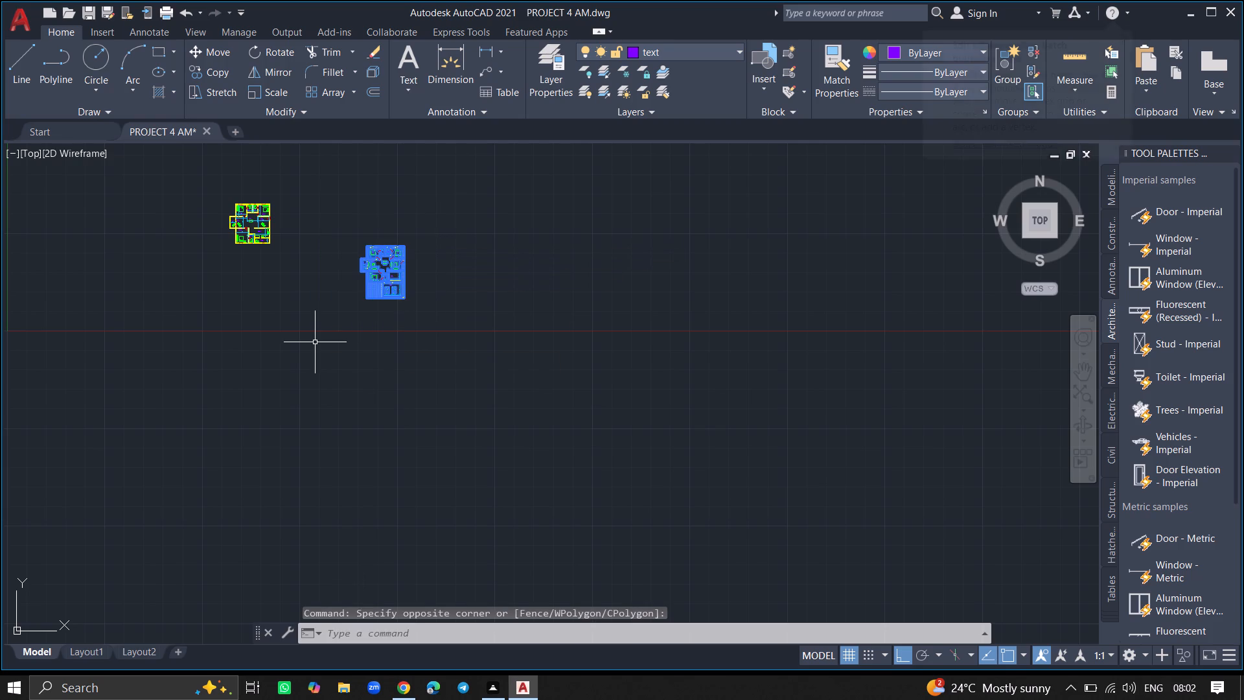
pyautogui.press('d')
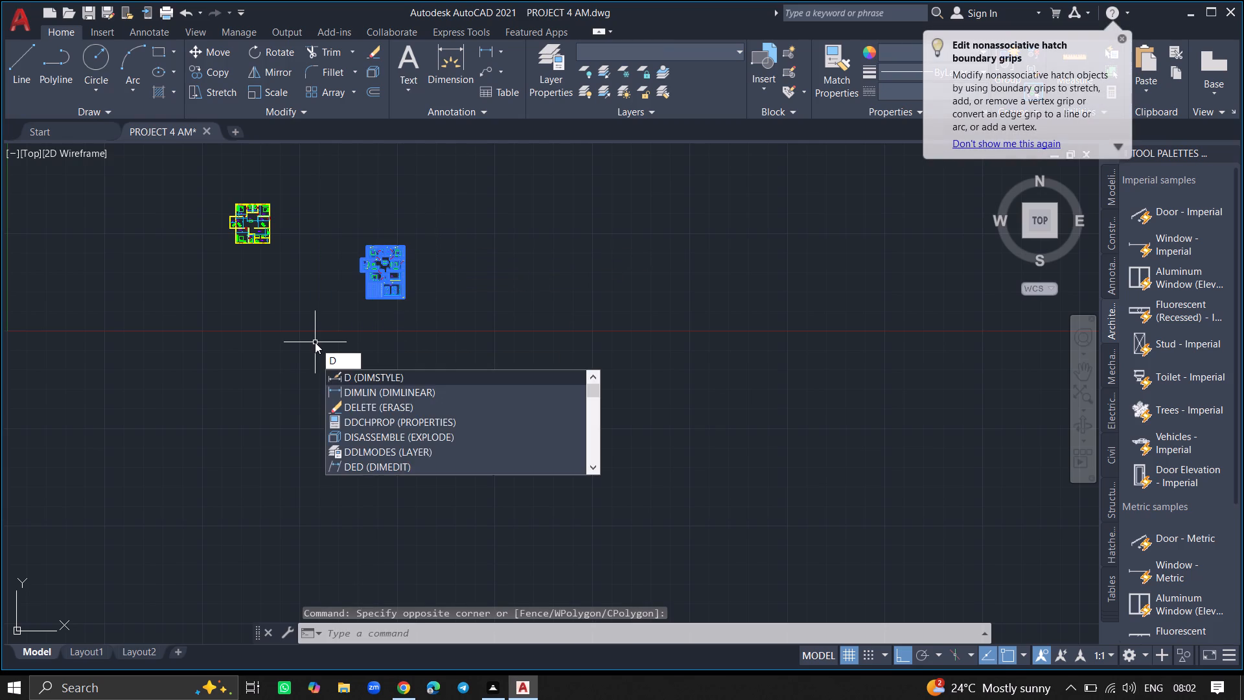
pyautogui.press('Return')
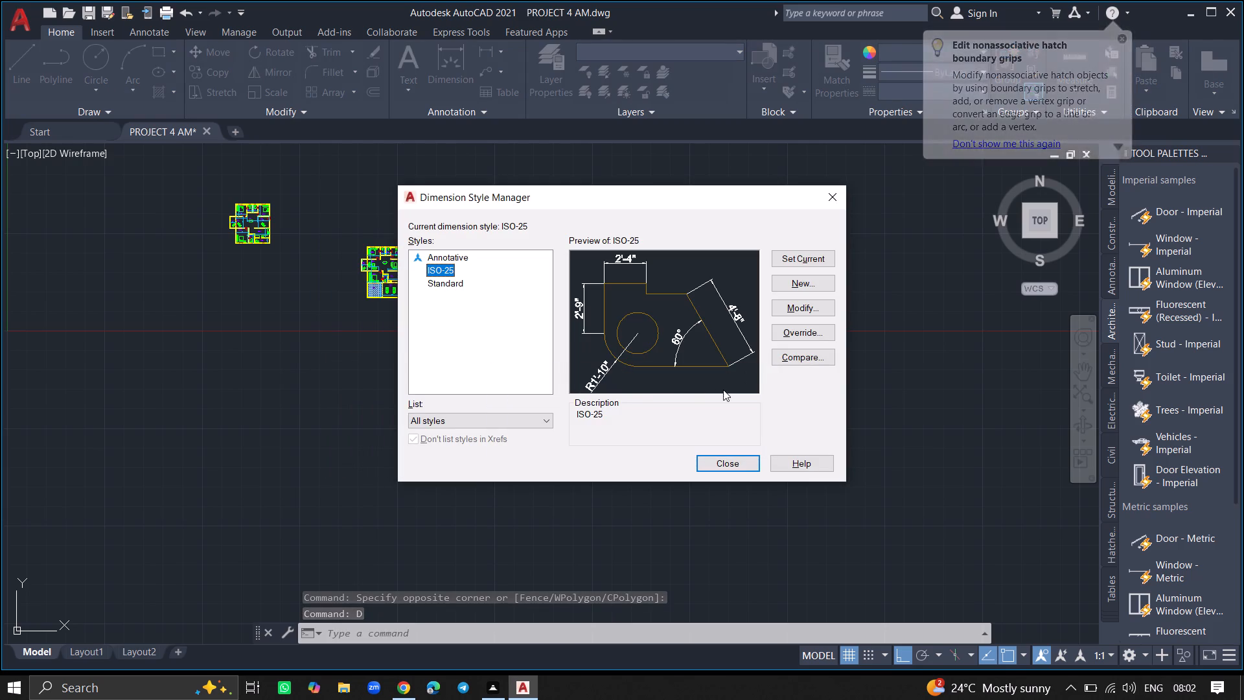
pyautogui.click(807, 309)
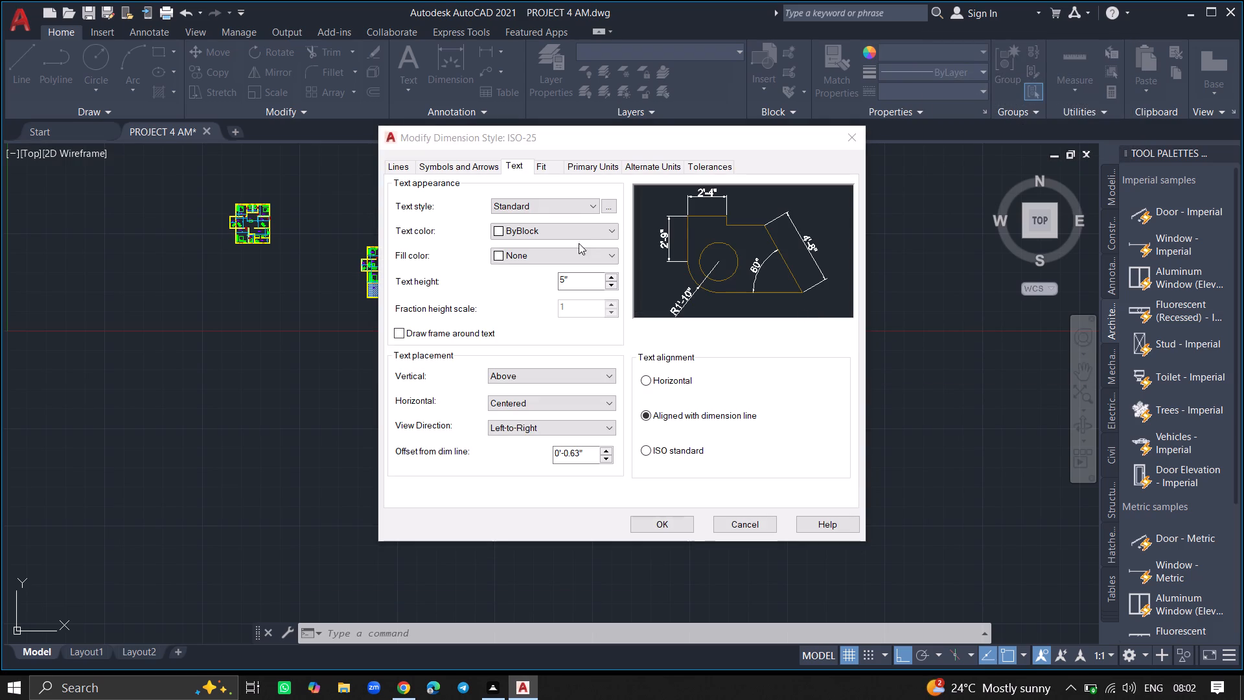
pyautogui.click(516, 168)
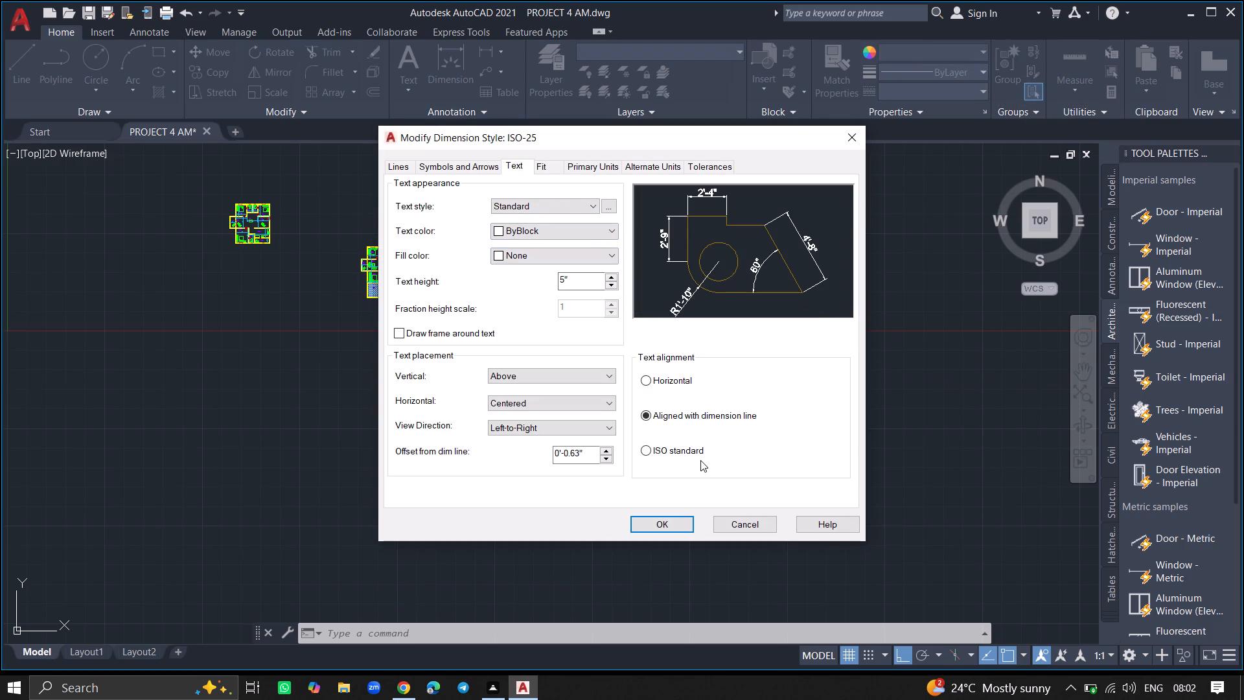
pyautogui.click(670, 522)
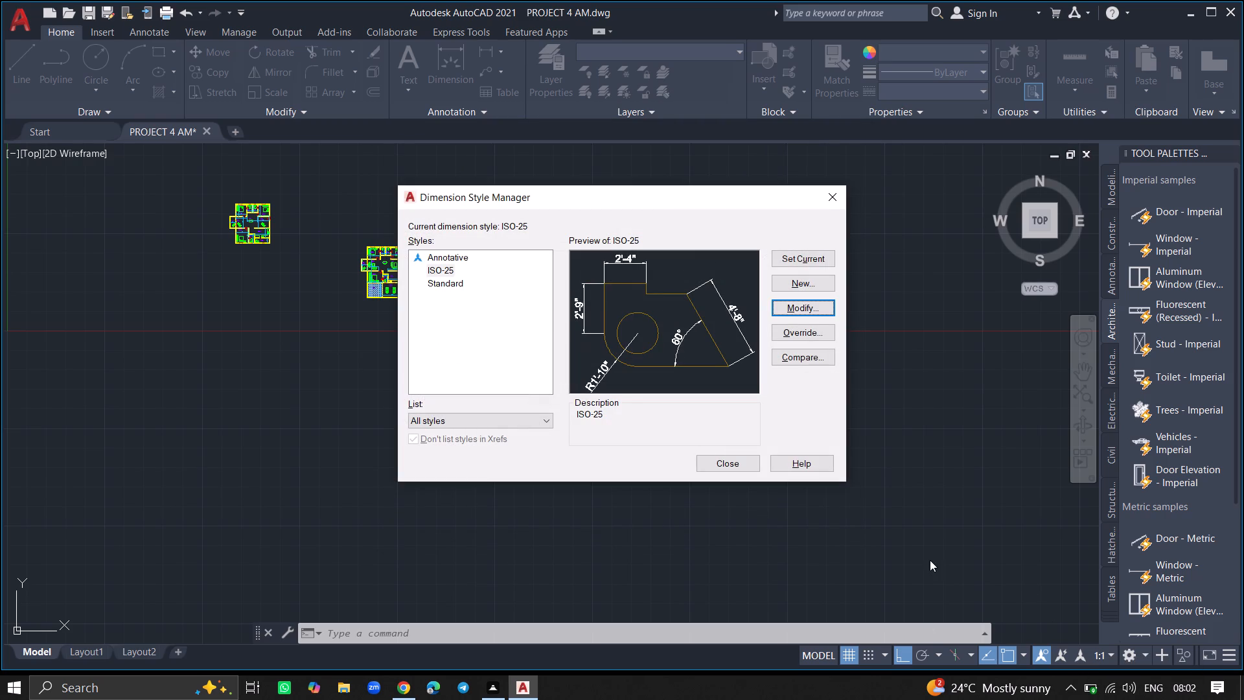
pyautogui.click(732, 469)
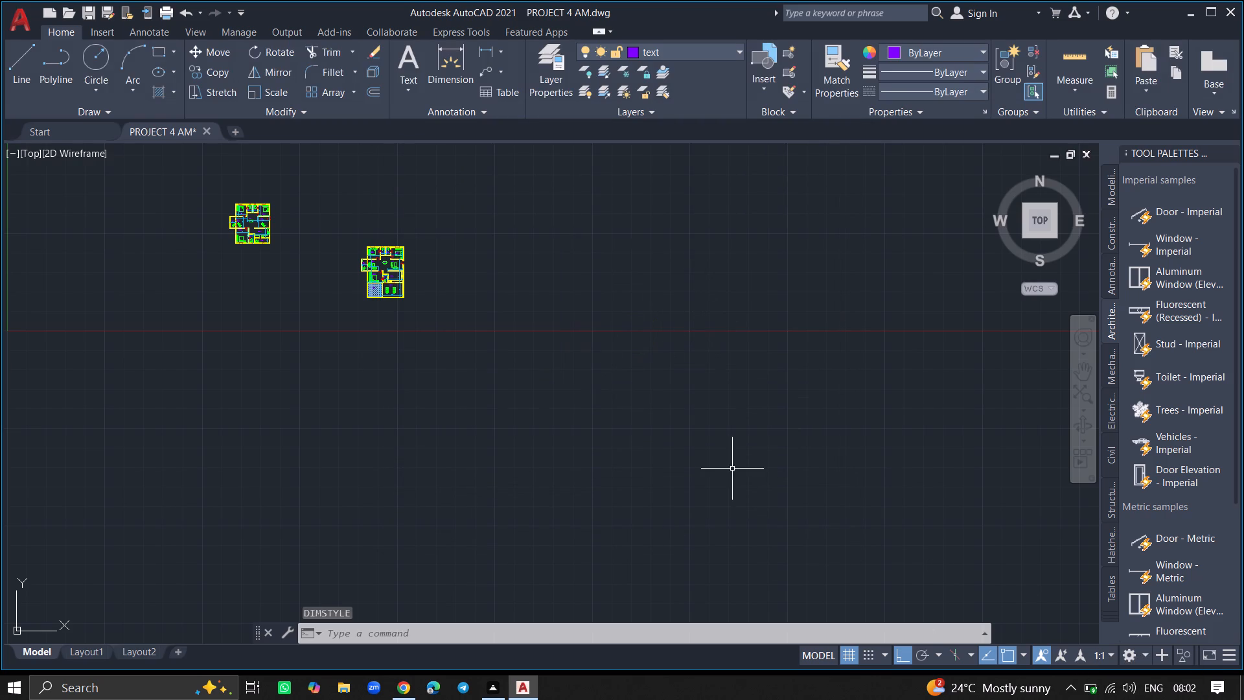
# Move the entire floor plan with parking and garden up close beside the other floor plan, with Ortho off.
pyautogui.click(432, 240)
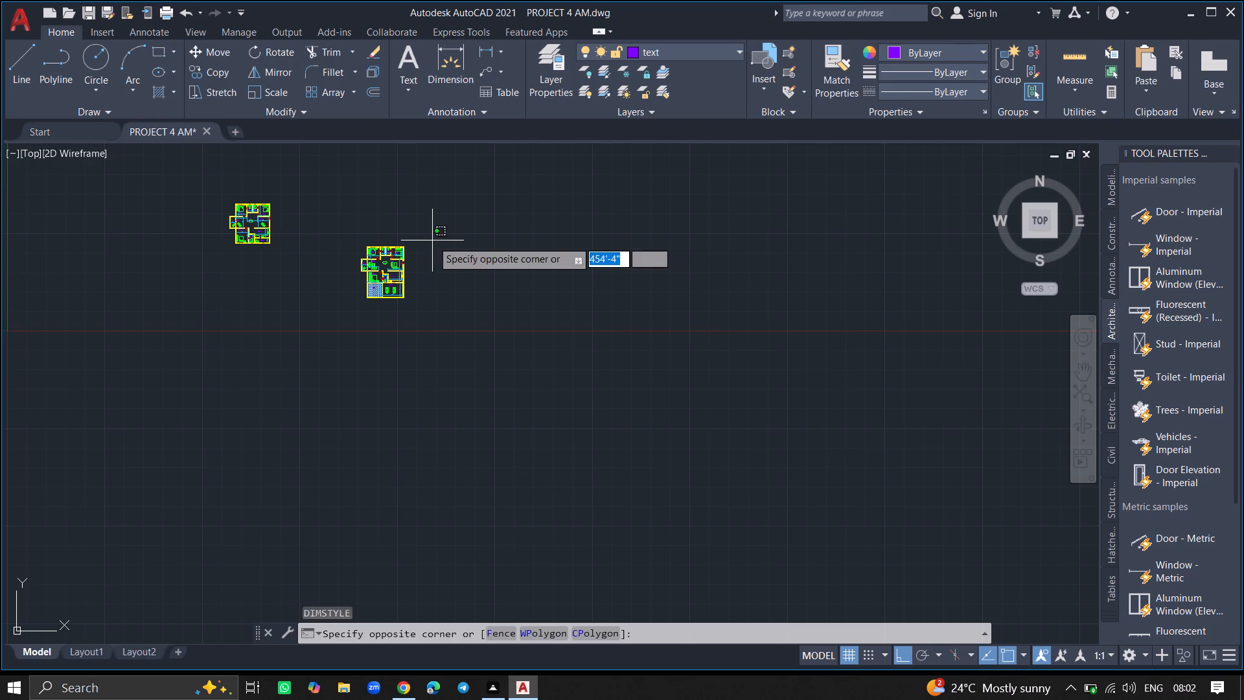
pyautogui.click(334, 342)
pyautogui.write('MOVE')
pyautogui.press('Return')
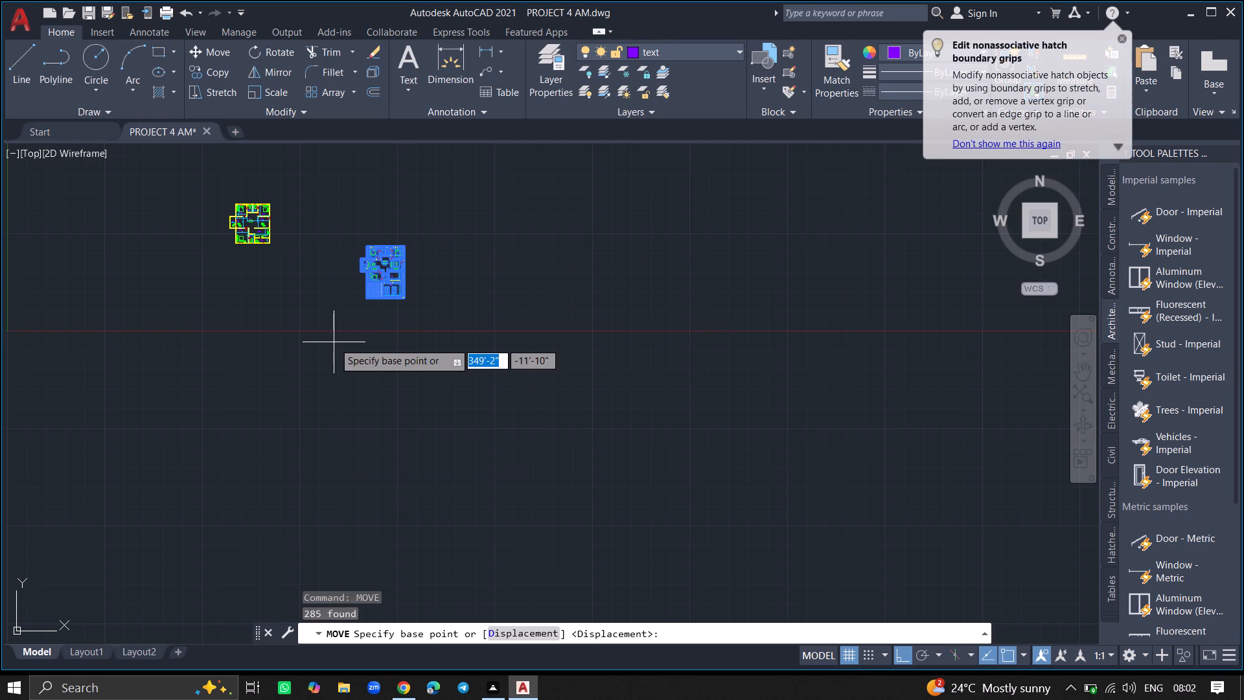
pyautogui.click(382, 274)
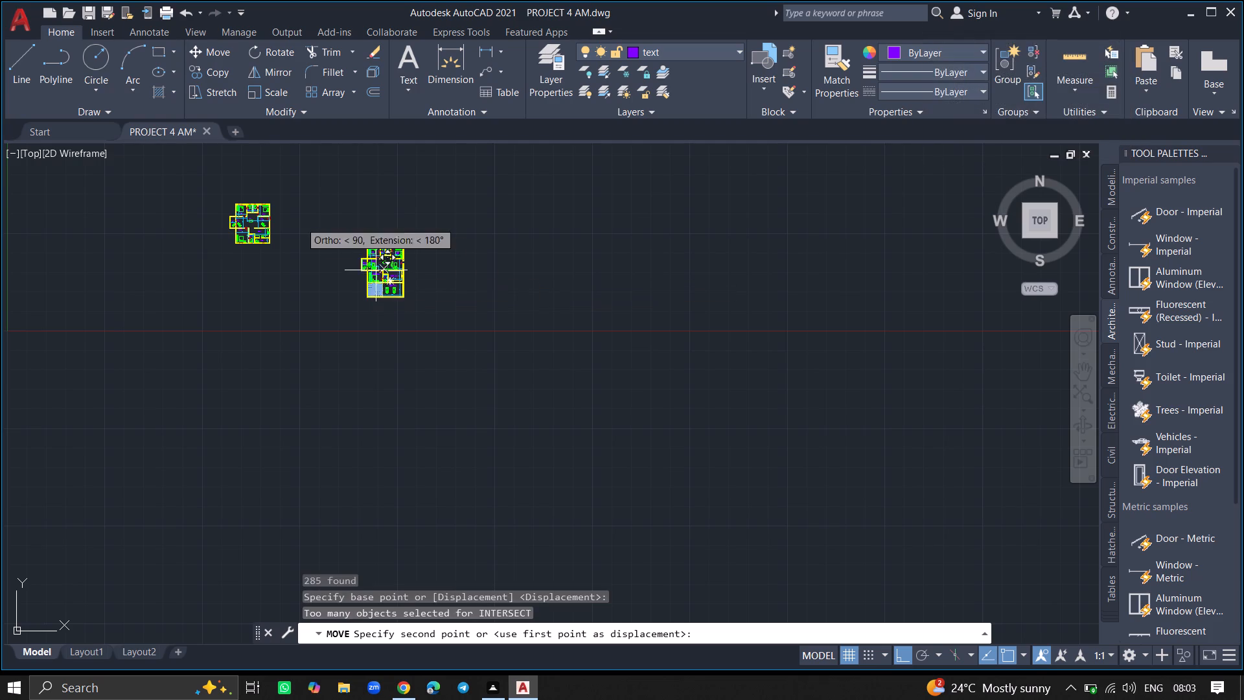
pyautogui.press('F8')
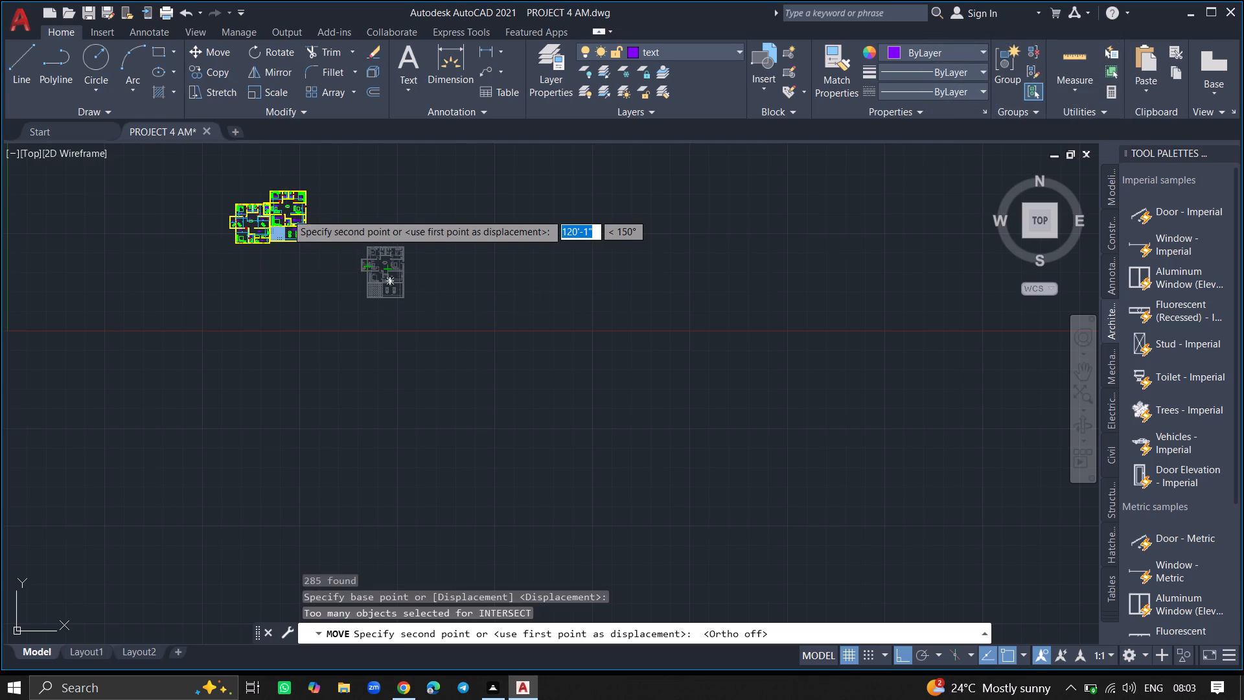
pyautogui.click(299, 225)
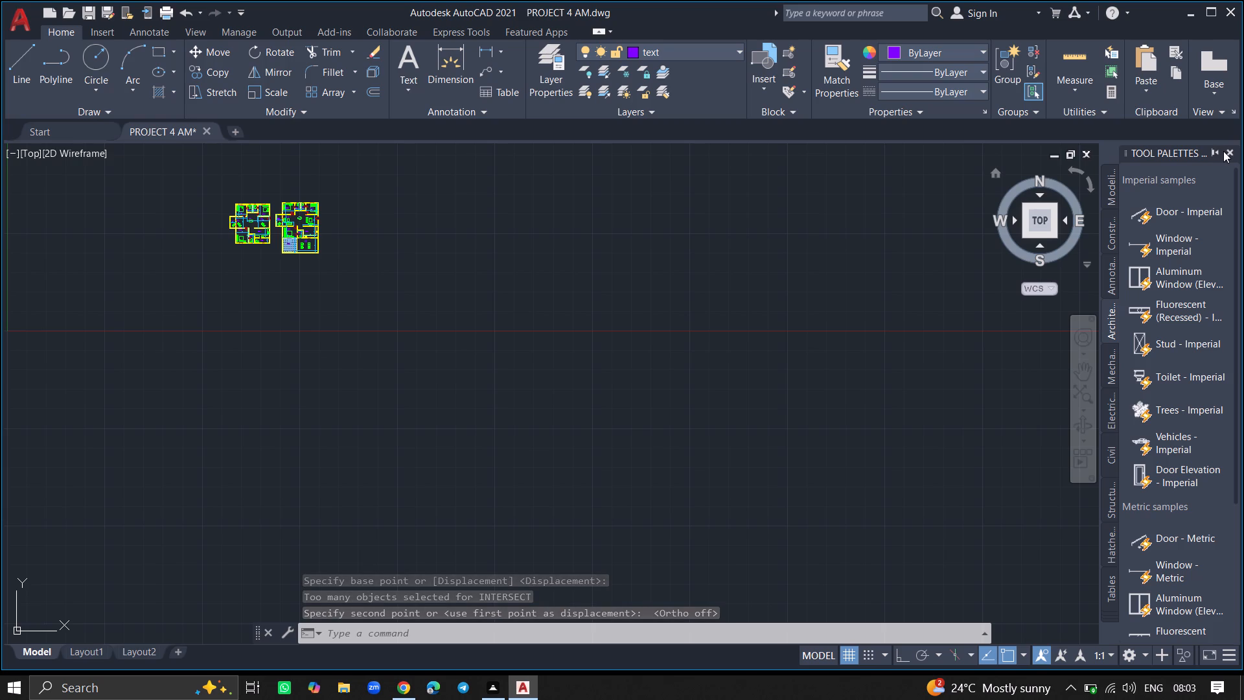
# Close the Tool Palettes window.
pyautogui.click(1229, 149)
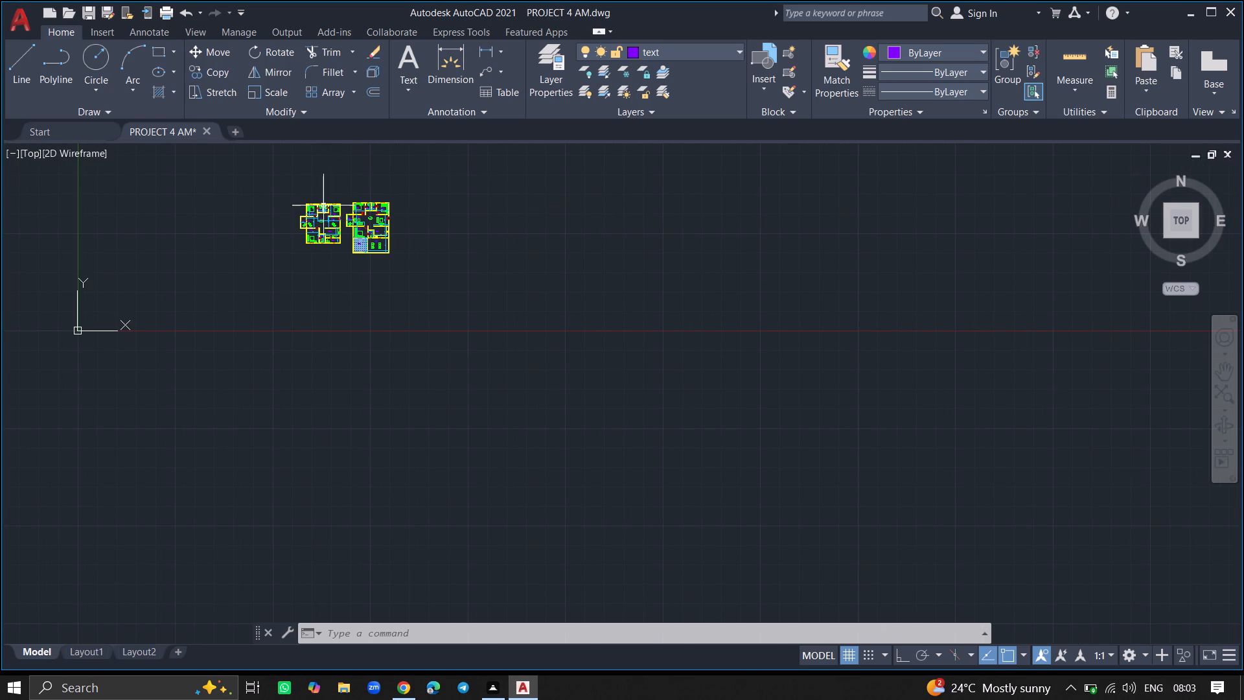
# Save the PROJECT 4 AM.dwg drawing with both floor plans.
pyautogui.keyDown('ctrl'); pyautogui.scroll(2, 323, 205); pyautogui.keyUp('ctrl')
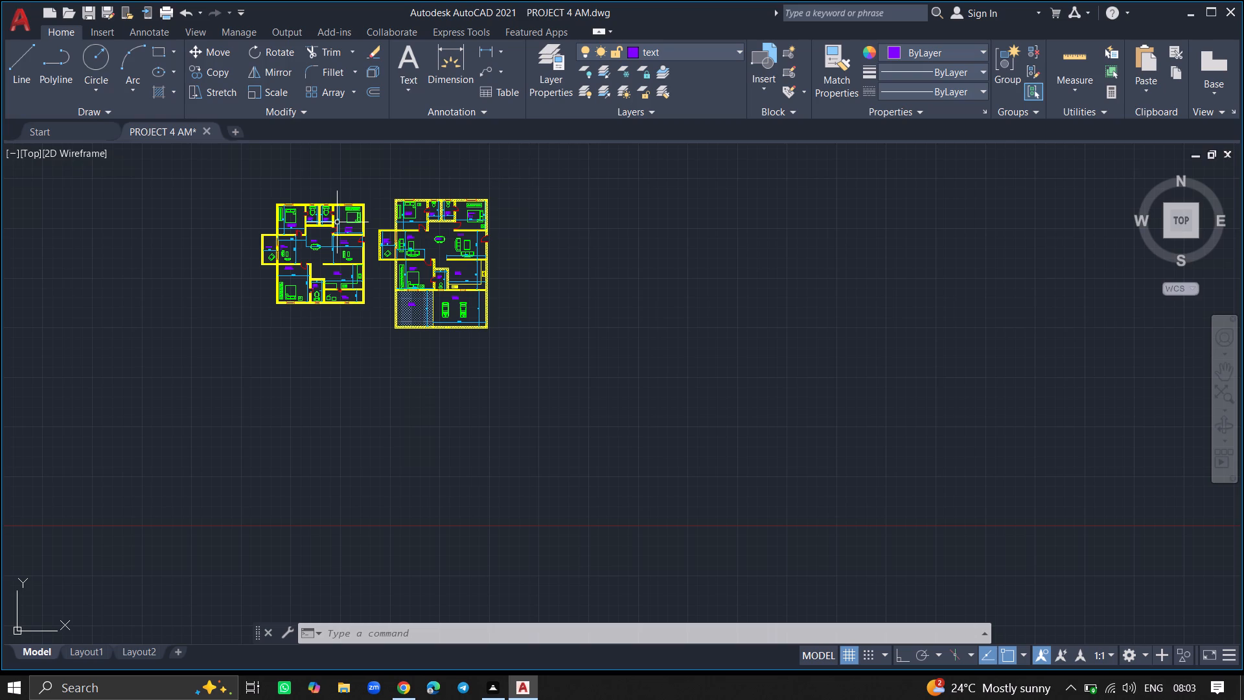
pyautogui.click(506, 175)
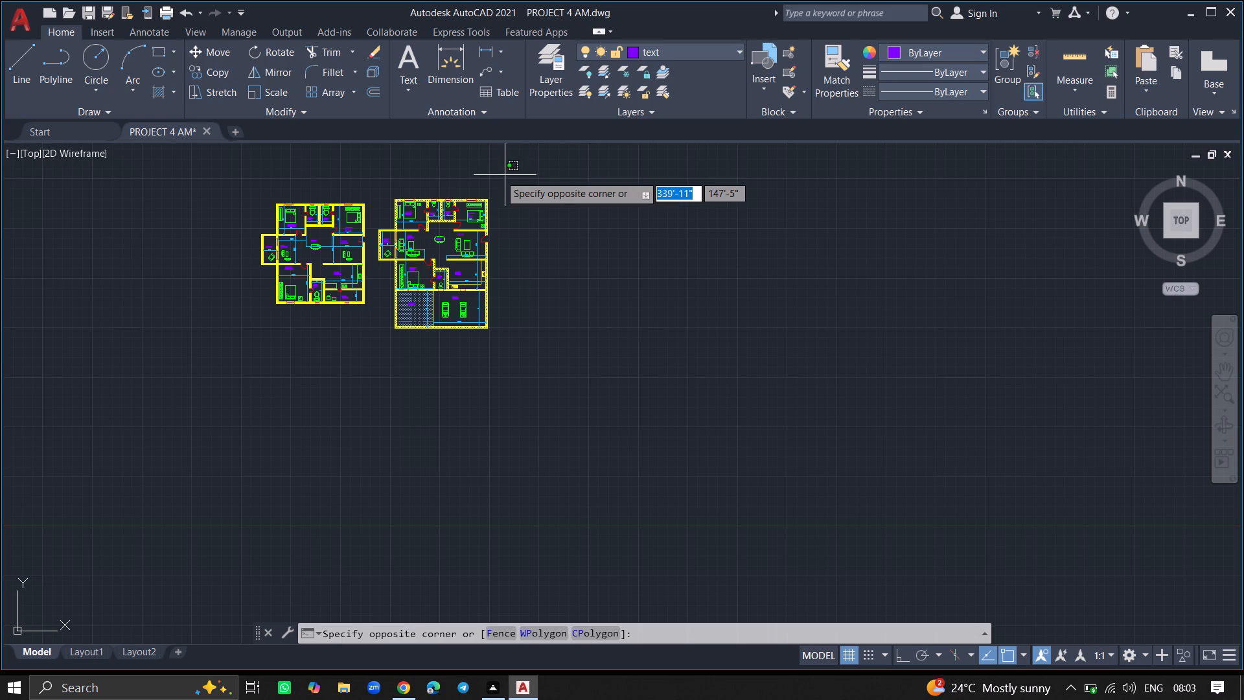
pyautogui.click(189, 360)
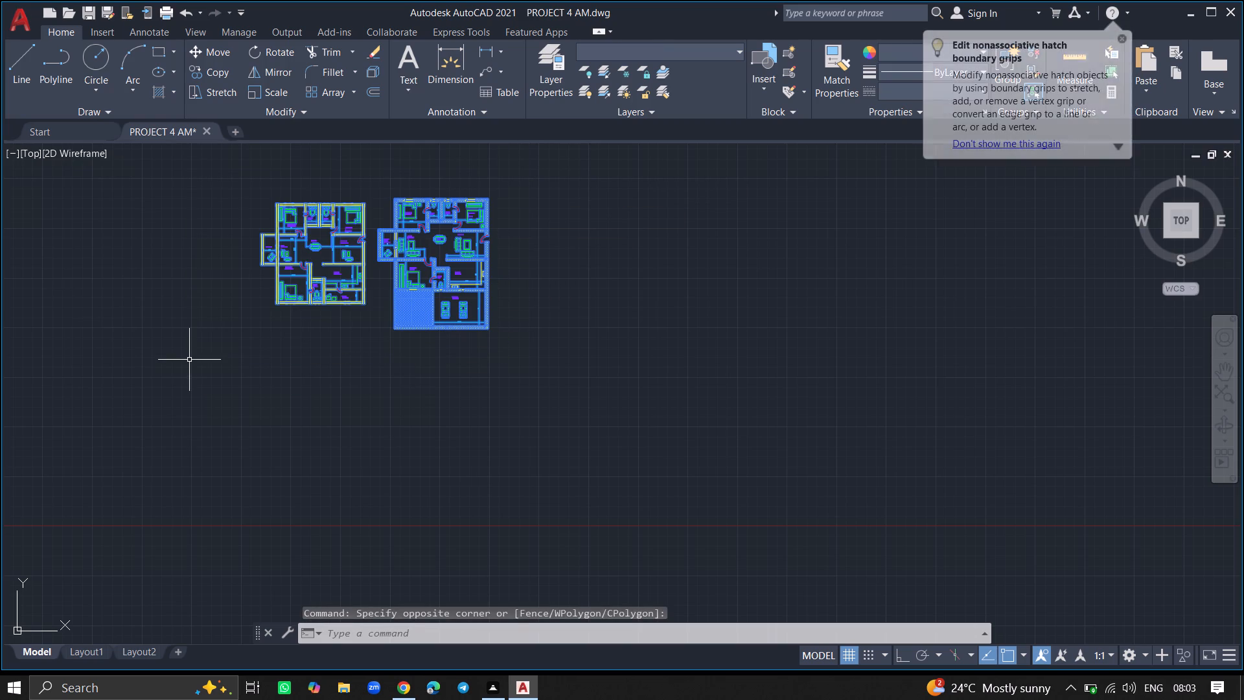
pyautogui.hotkey('ctrl', 's')
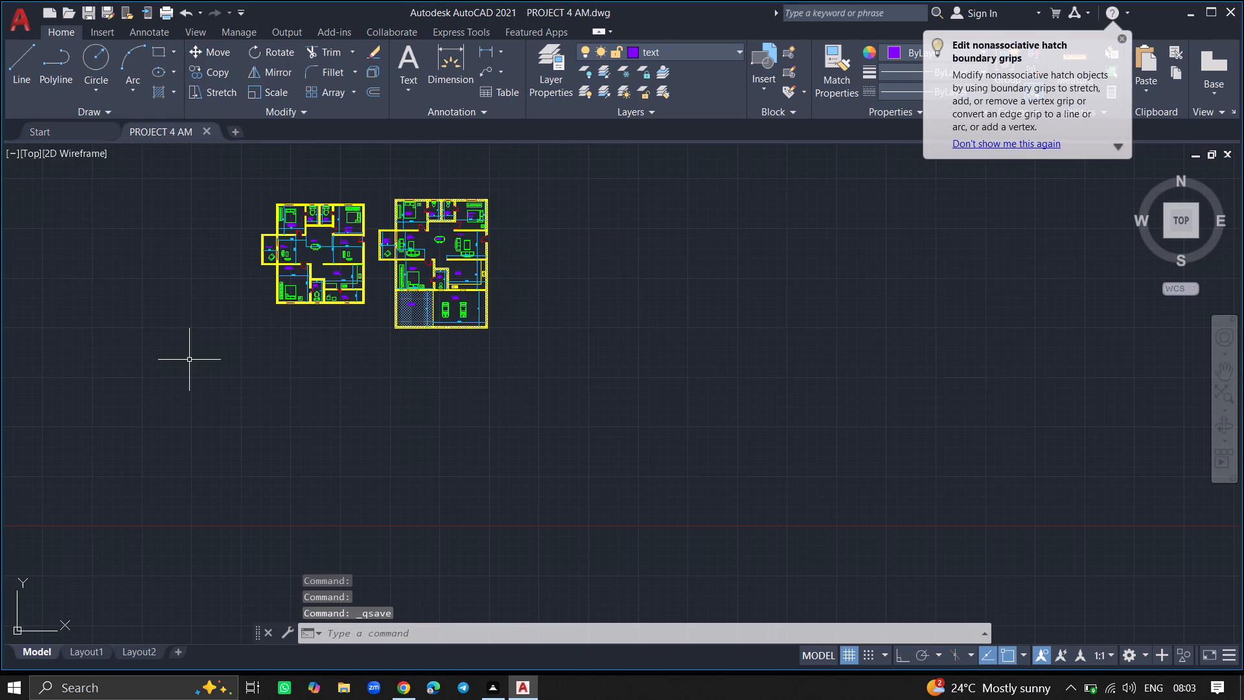
pyautogui.hotkey('ctrl', 's')
# Switch to Layout1 and delete the existing viewport from its sheet.
pyautogui.click(87, 649)
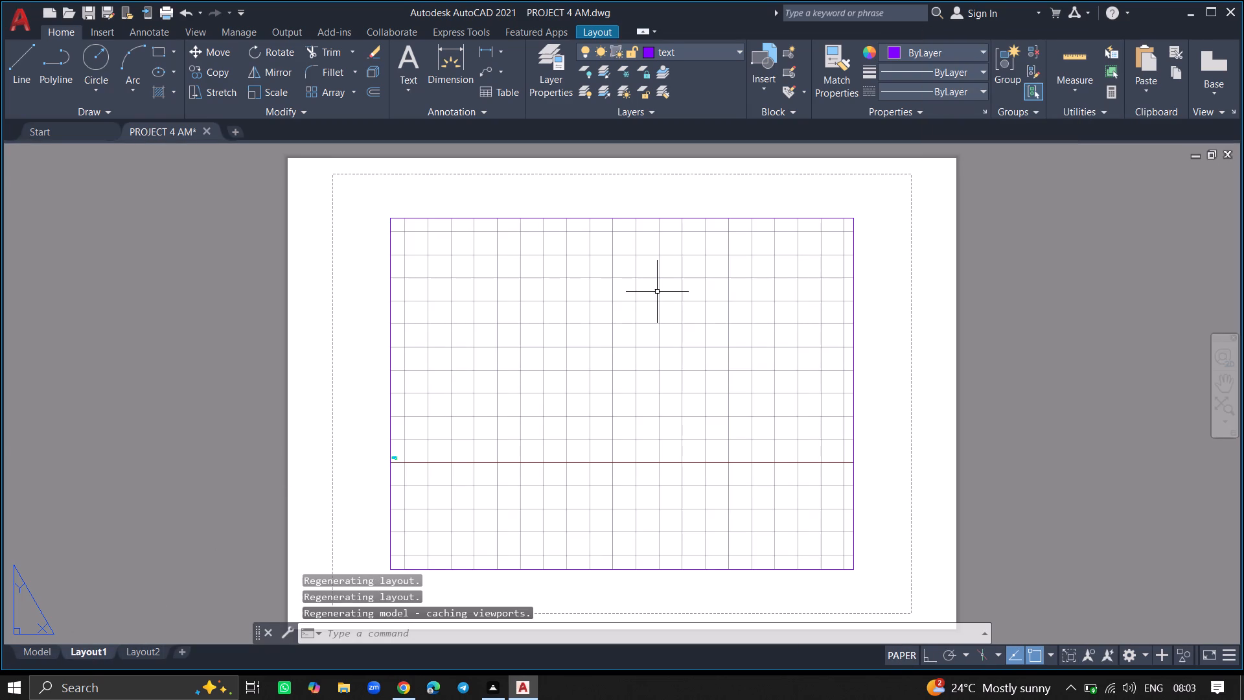
pyautogui.keyDown('ctrl'); pyautogui.scroll(8, 395, 462); pyautogui.keyUp('ctrl')
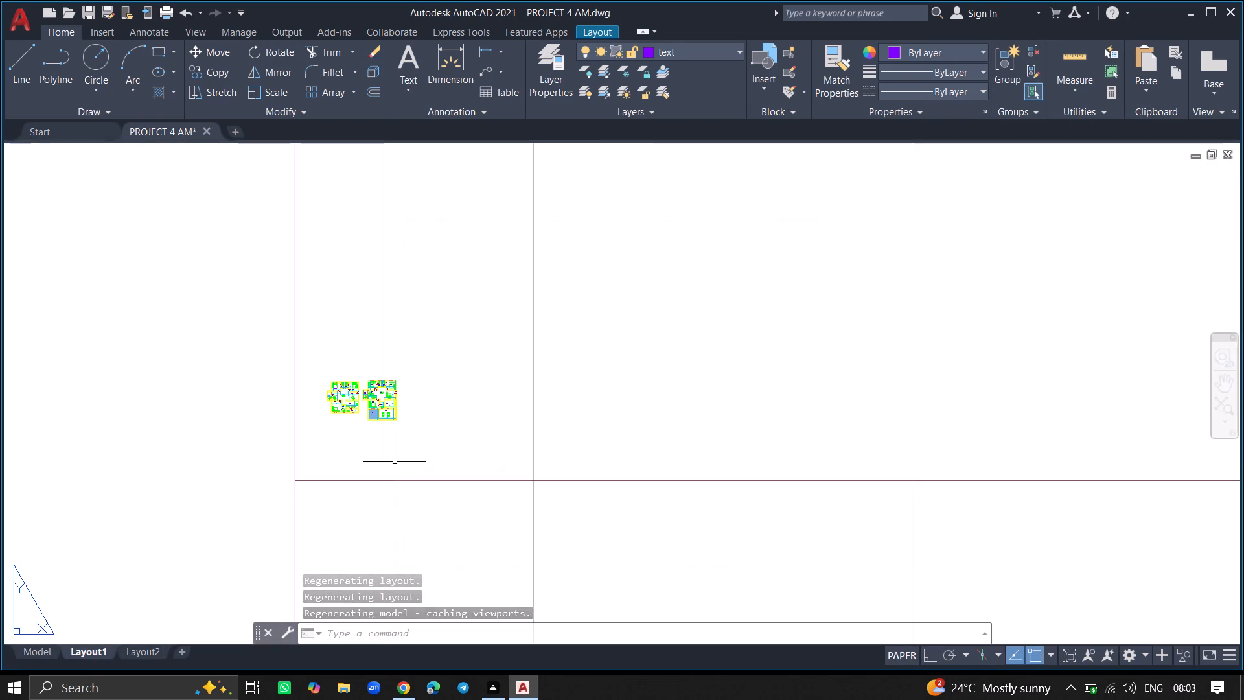
pyautogui.keyDown('ctrl'); pyautogui.scroll(-9, 395, 462); pyautogui.keyUp('ctrl')
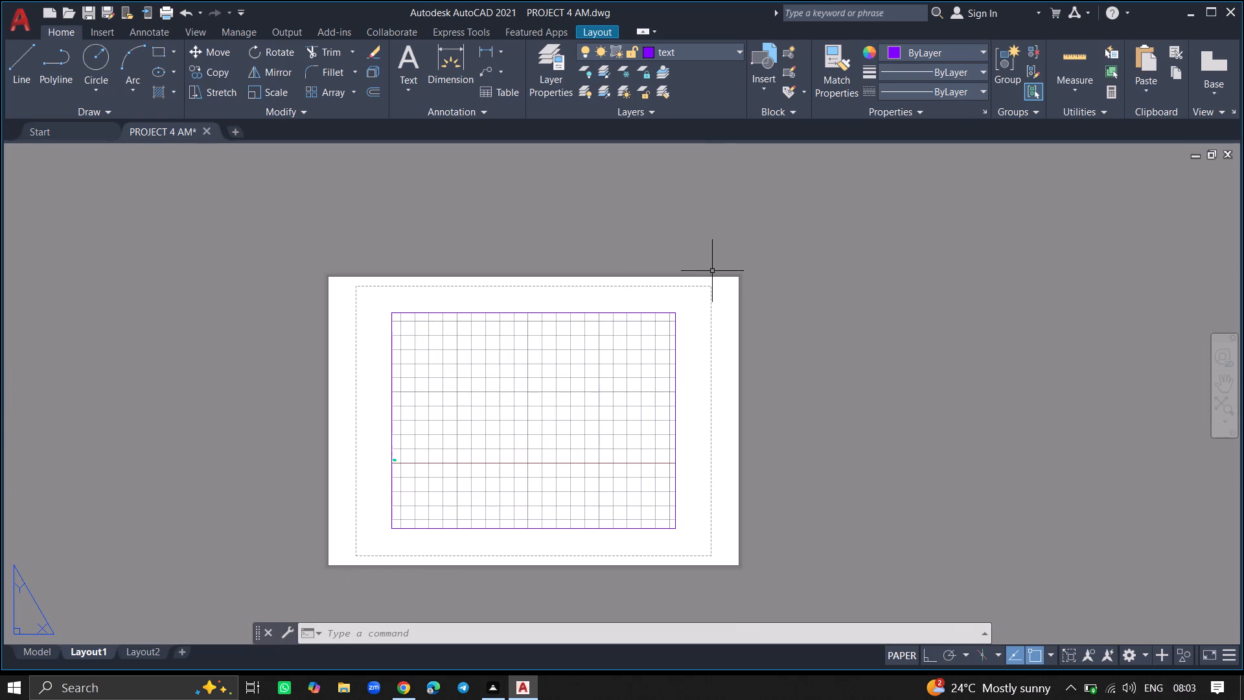
pyautogui.click(716, 283)
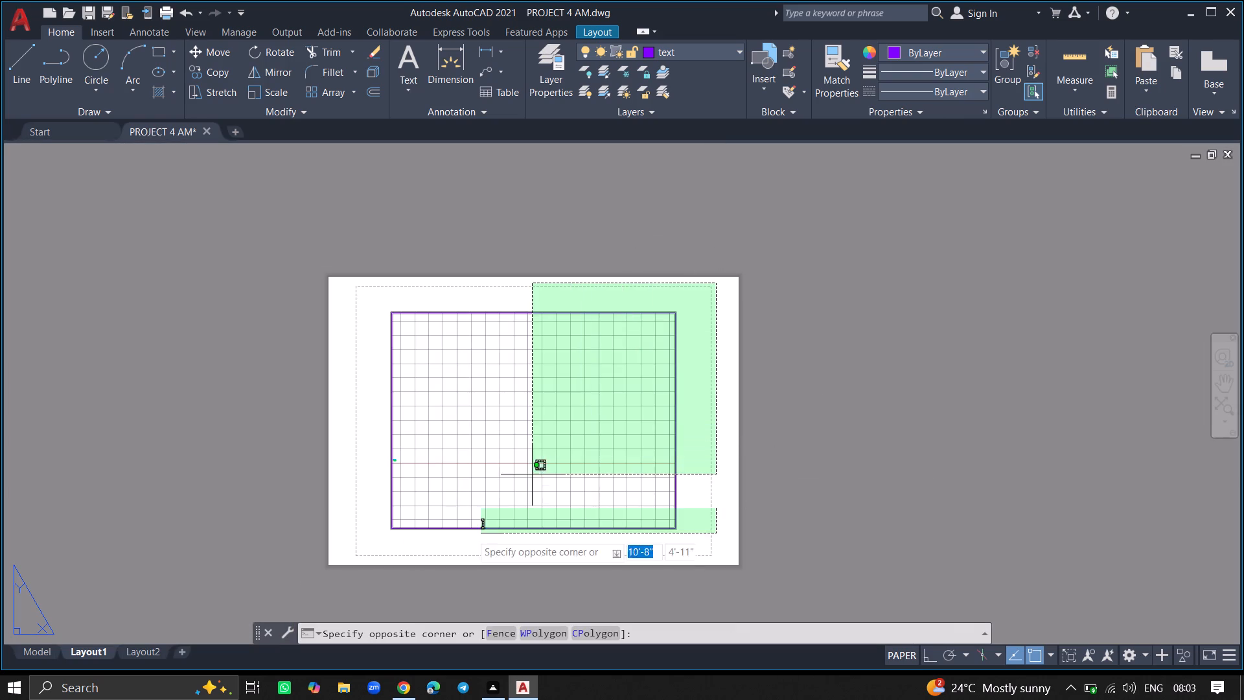
pyautogui.click(334, 557)
pyautogui.press('Delete')
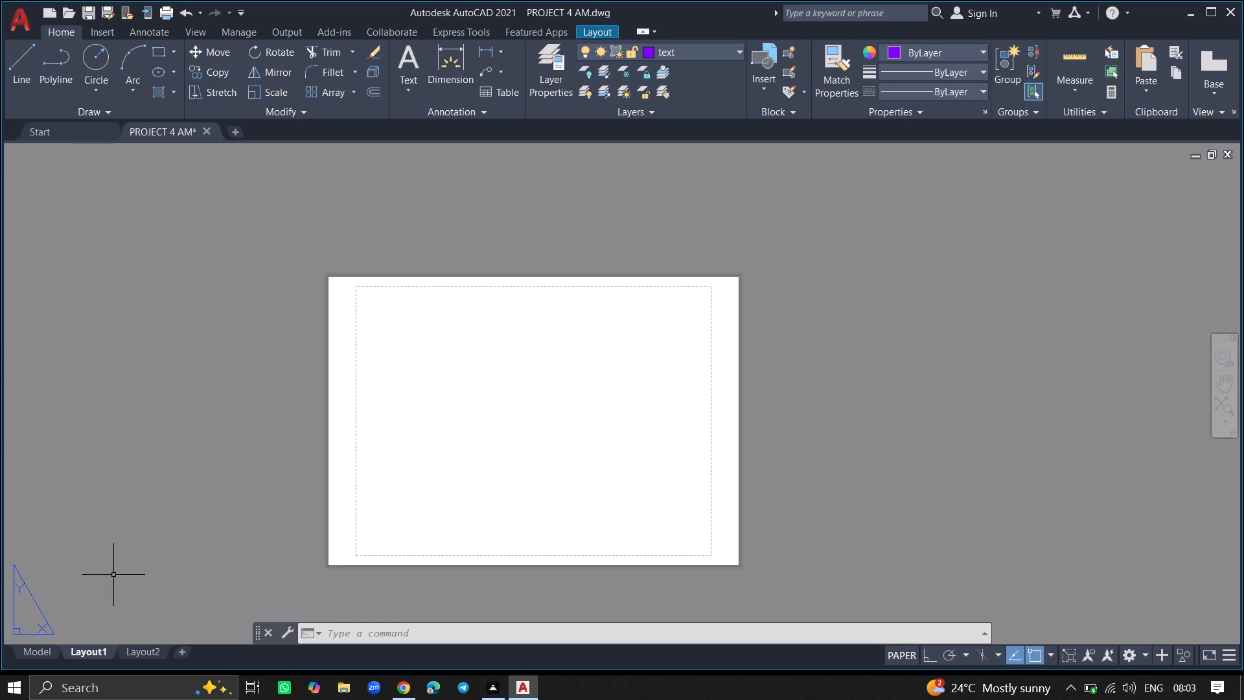
# Modify the Layout1 page setup so its plotter is DWG To PDF.pc3.
pyautogui.rightClick(93, 651)
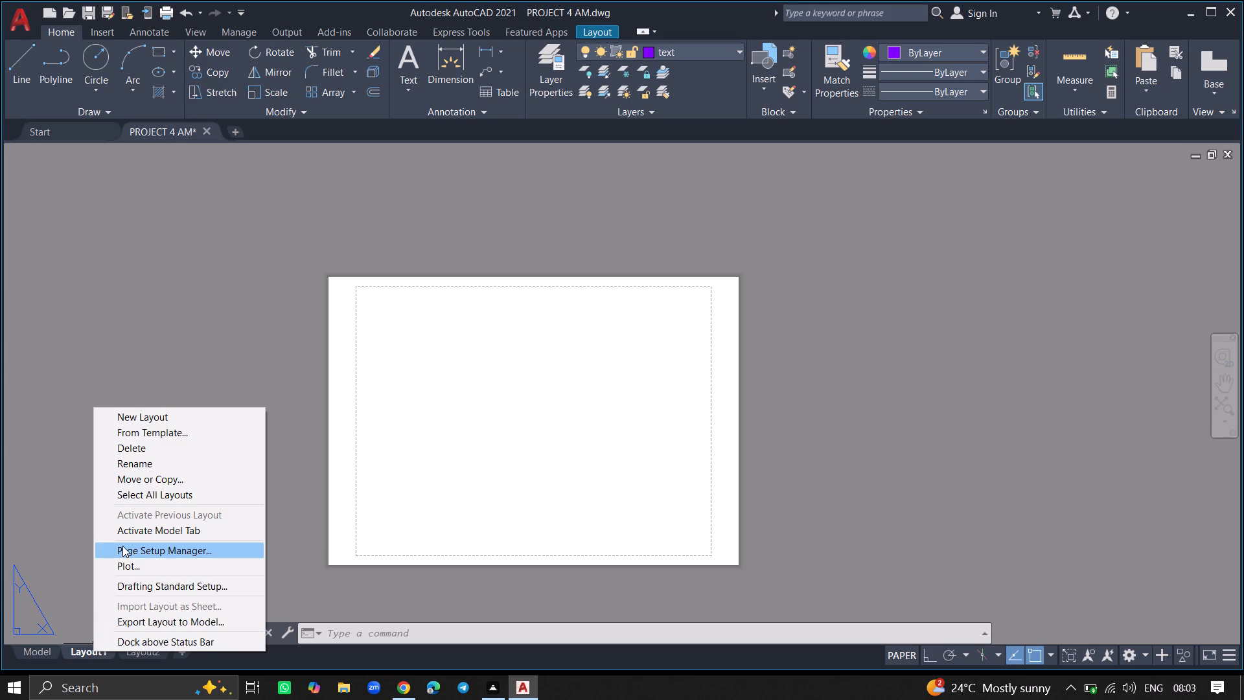
pyautogui.click(122, 546)
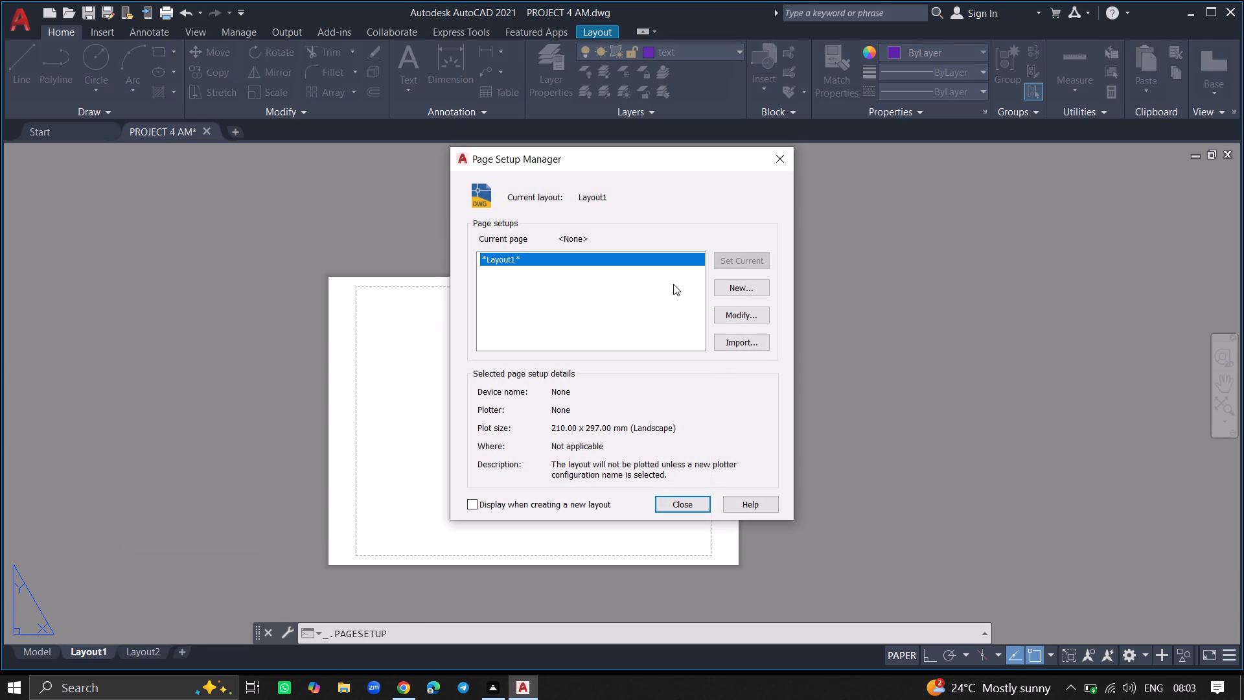
pyautogui.click(733, 320)
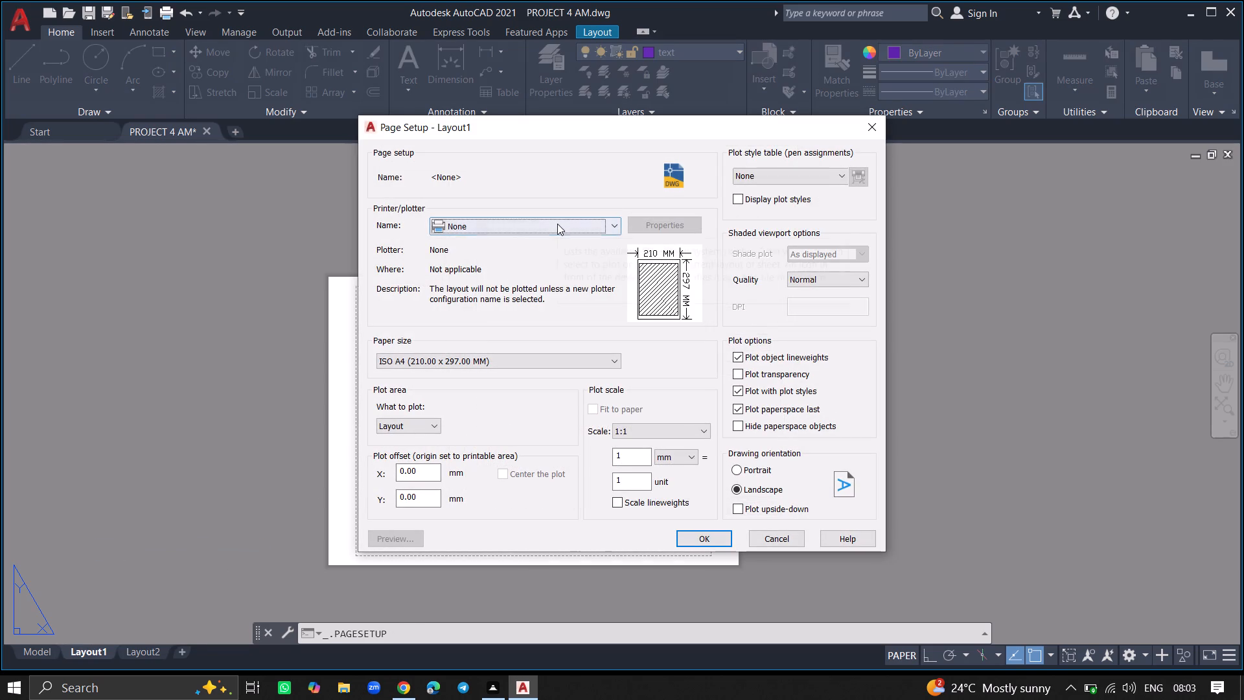
pyautogui.click(557, 224)
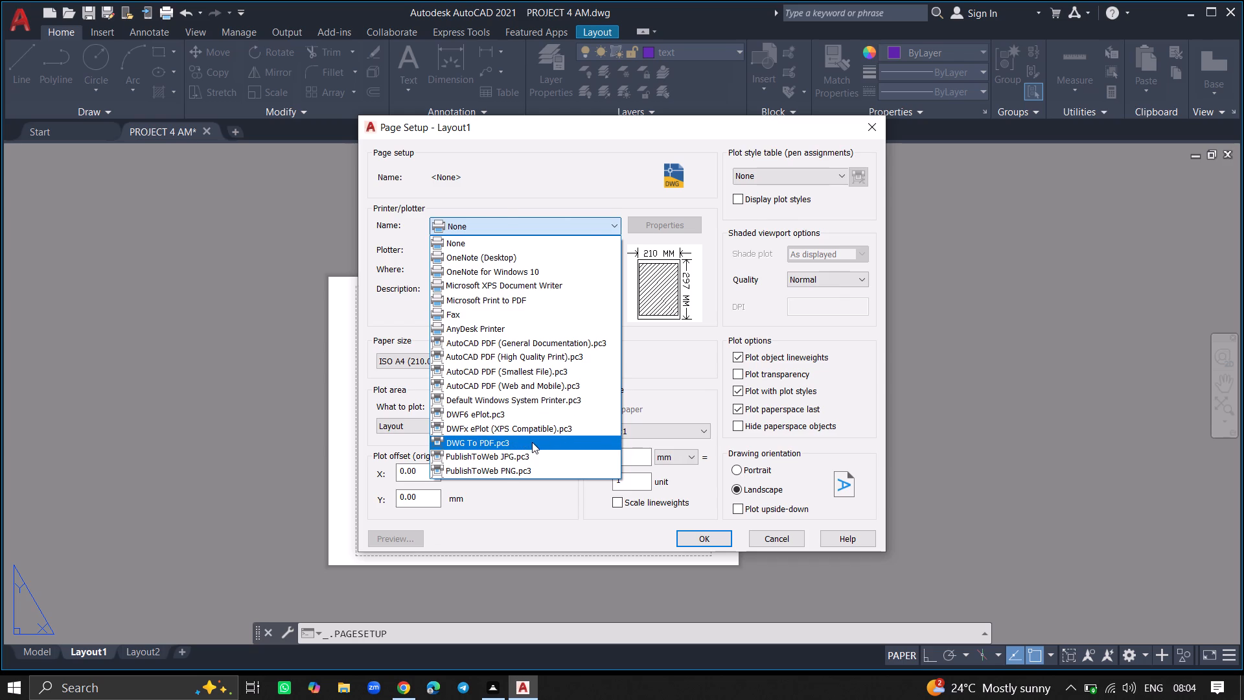
pyautogui.click(532, 442)
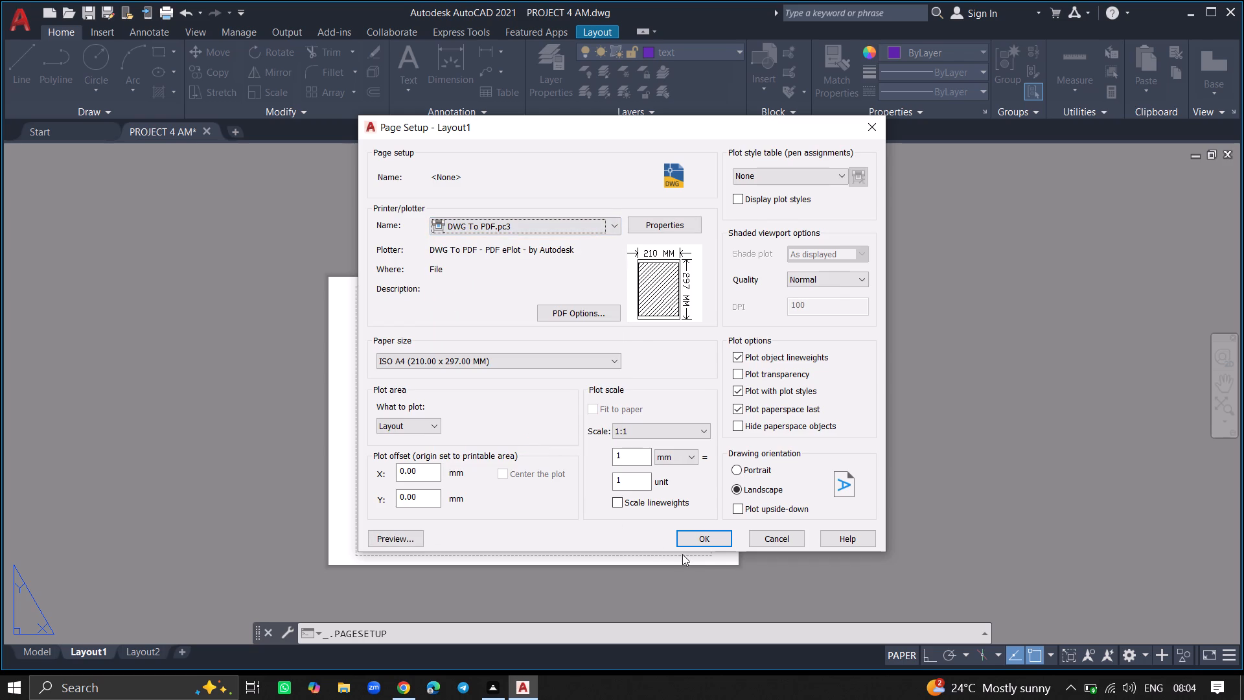
pyautogui.click(706, 544)
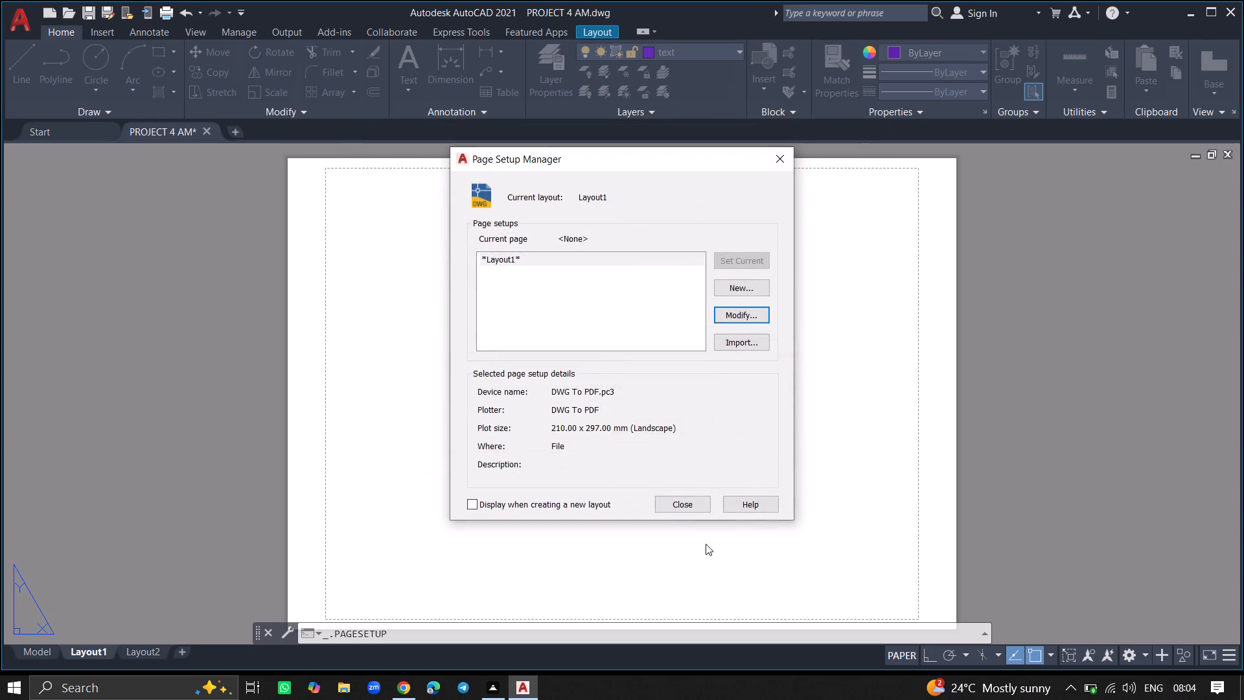
pyautogui.click(684, 503)
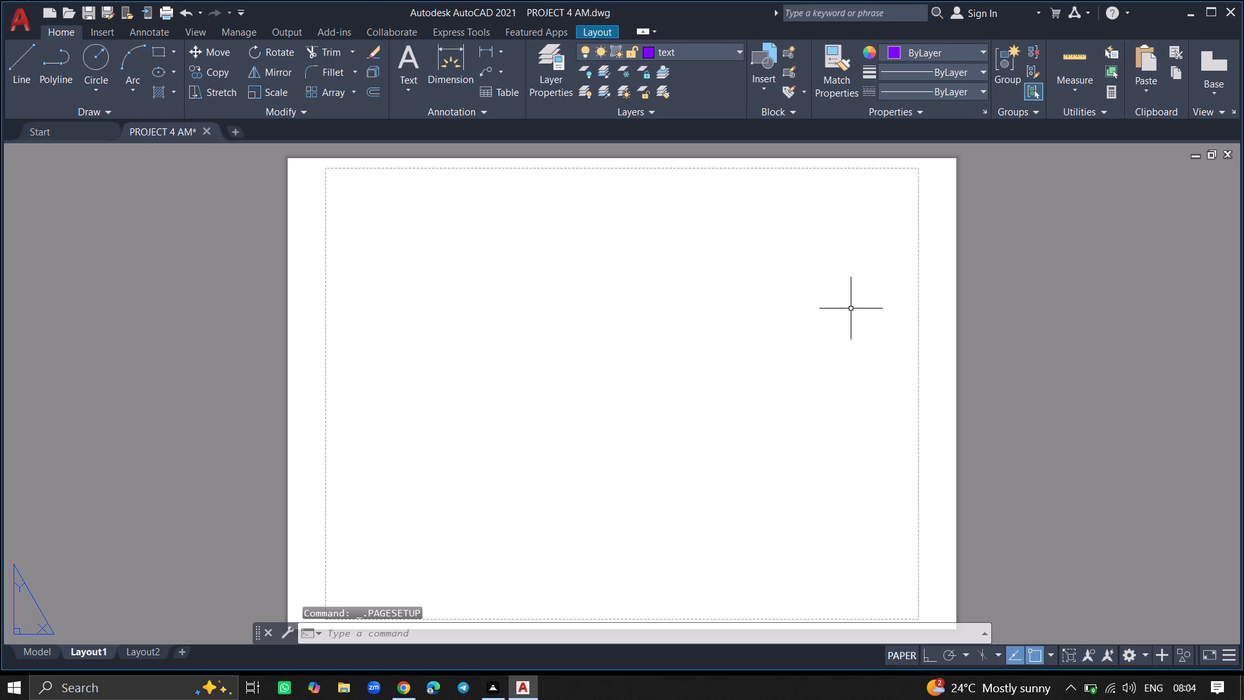
# Create a rectangular viewport with MVIEW that covers nearly the whole Layout1 sheet and shows both floor plans.
pyautogui.write('MV')
pyautogui.press('Return')
pyautogui.click(919, 170)
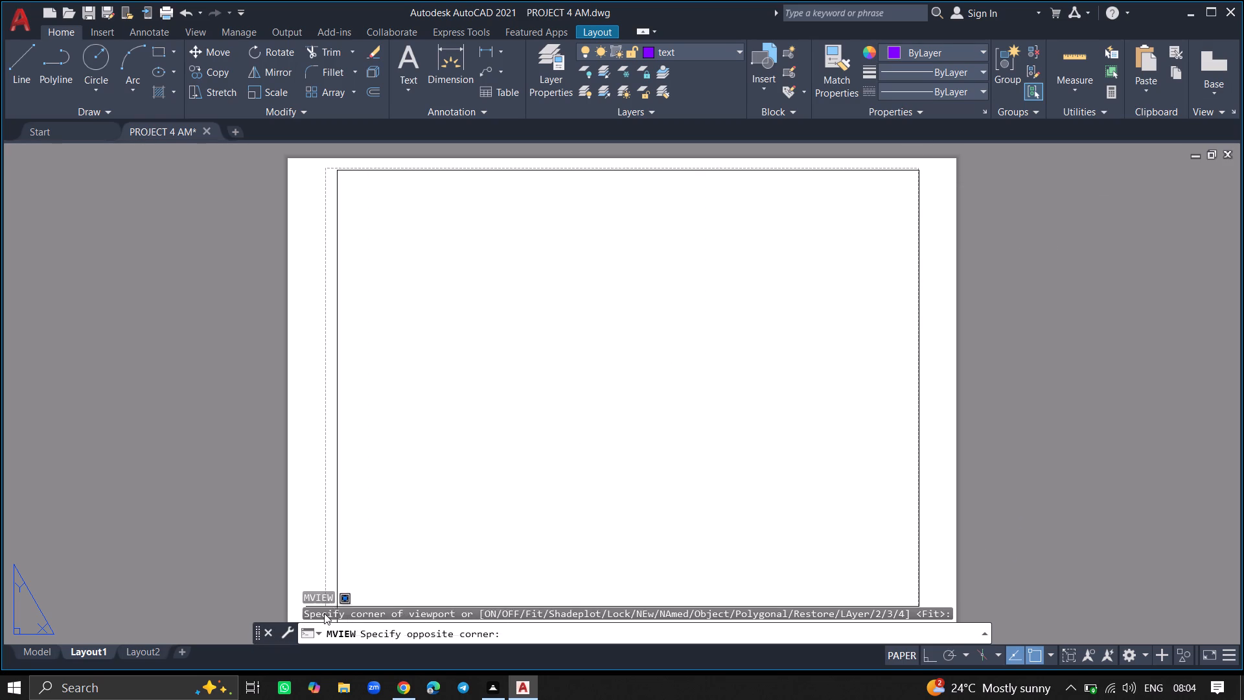
pyautogui.click(305, 622)
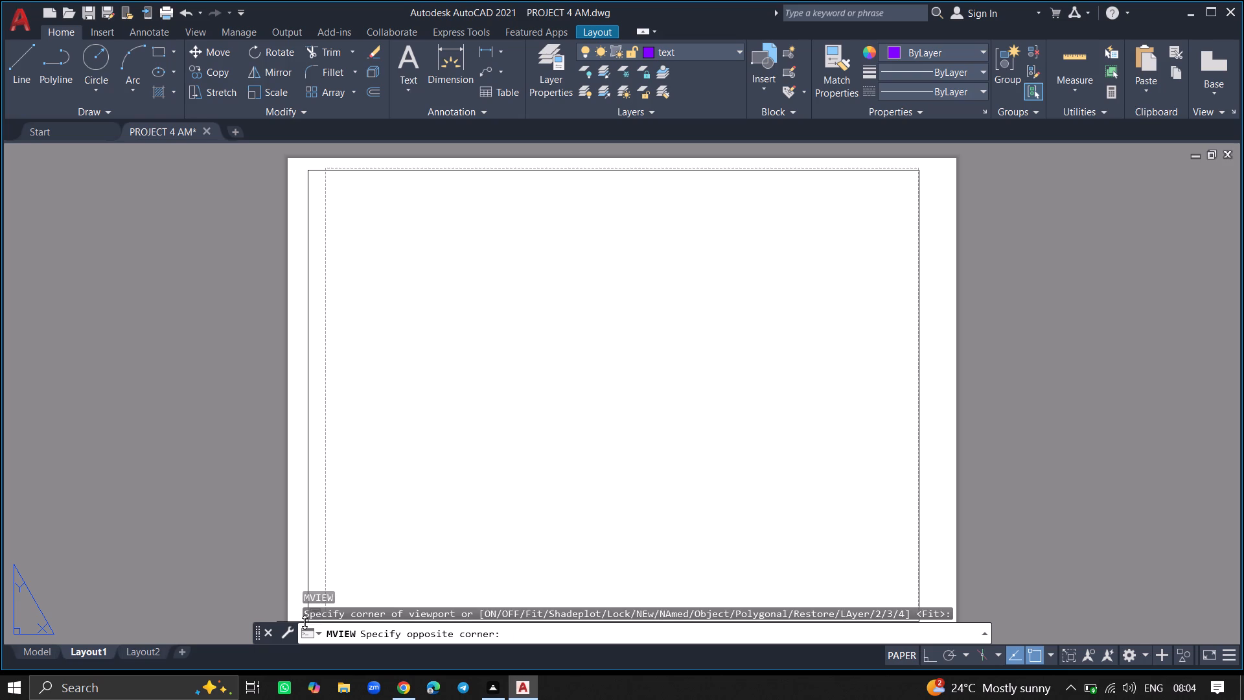
pyautogui.click(297, 616)
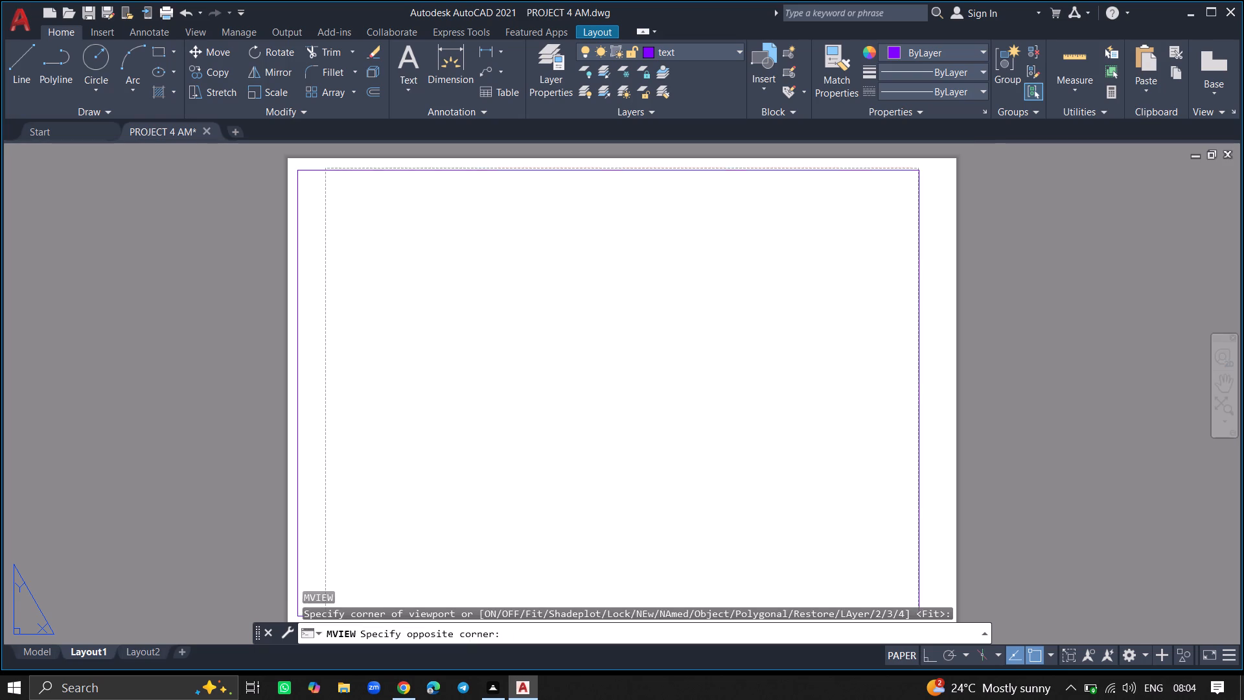
# Activate model space inside the new Layout1 viewport and turn its grid off.
pyautogui.doubleClick(358, 563)
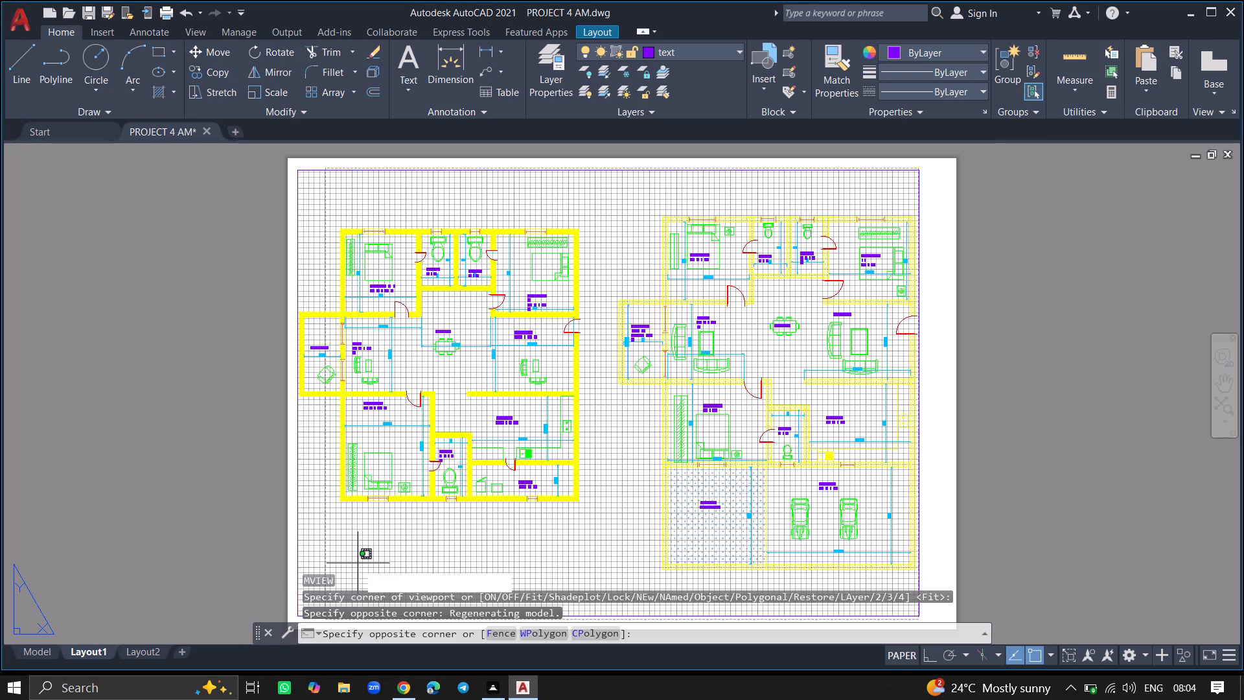
pyautogui.press('F7')
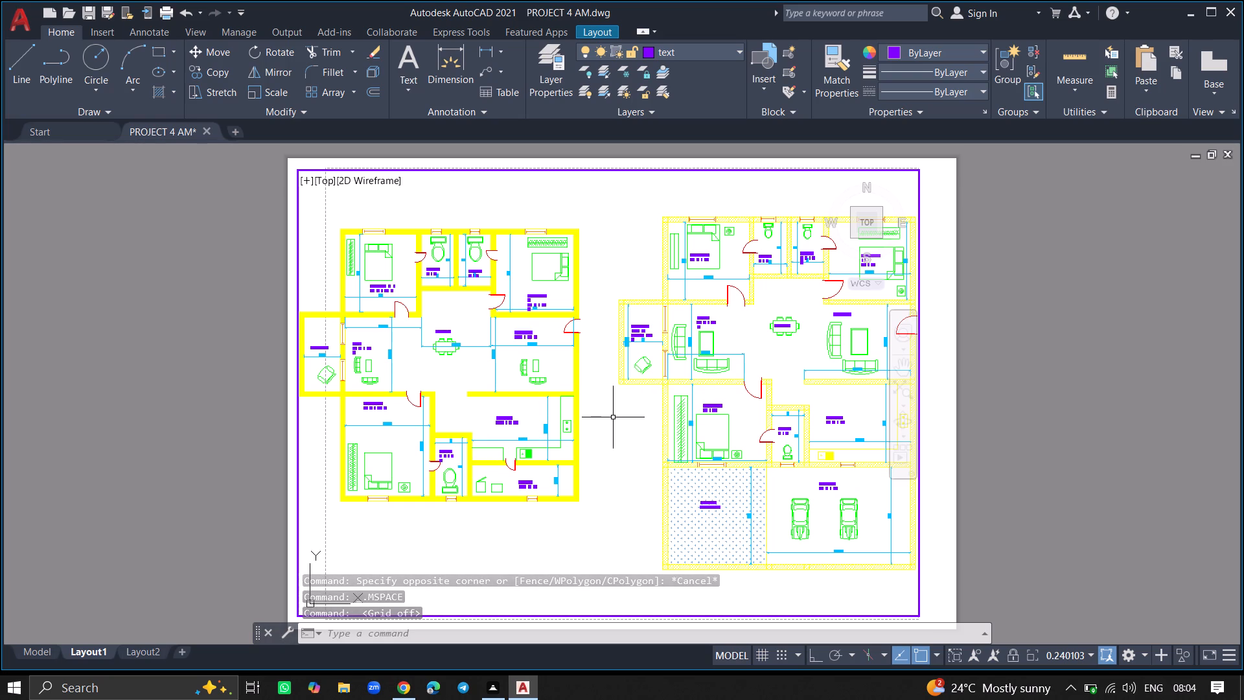
# Plot Layout1 to the Desktop as PROJECT 4 AM-Layout1.pdf and minimize the PDF that opens.
pyautogui.hotkey('ctrl', 'p')
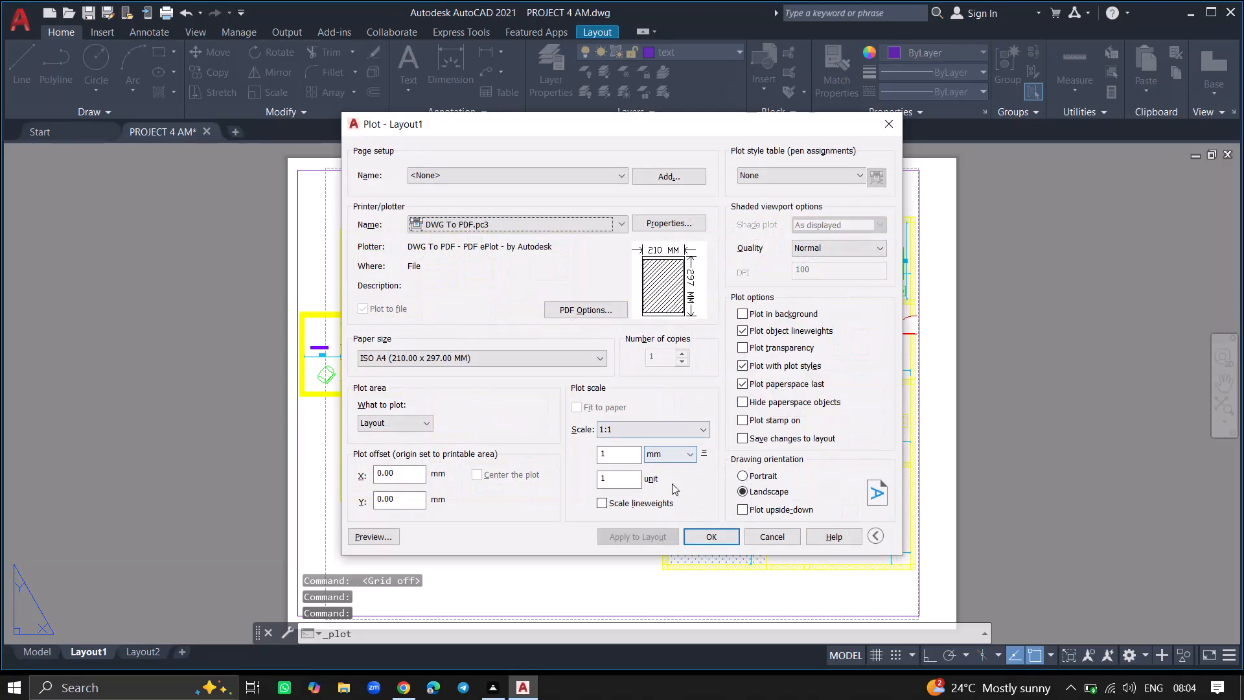
pyautogui.click(717, 539)
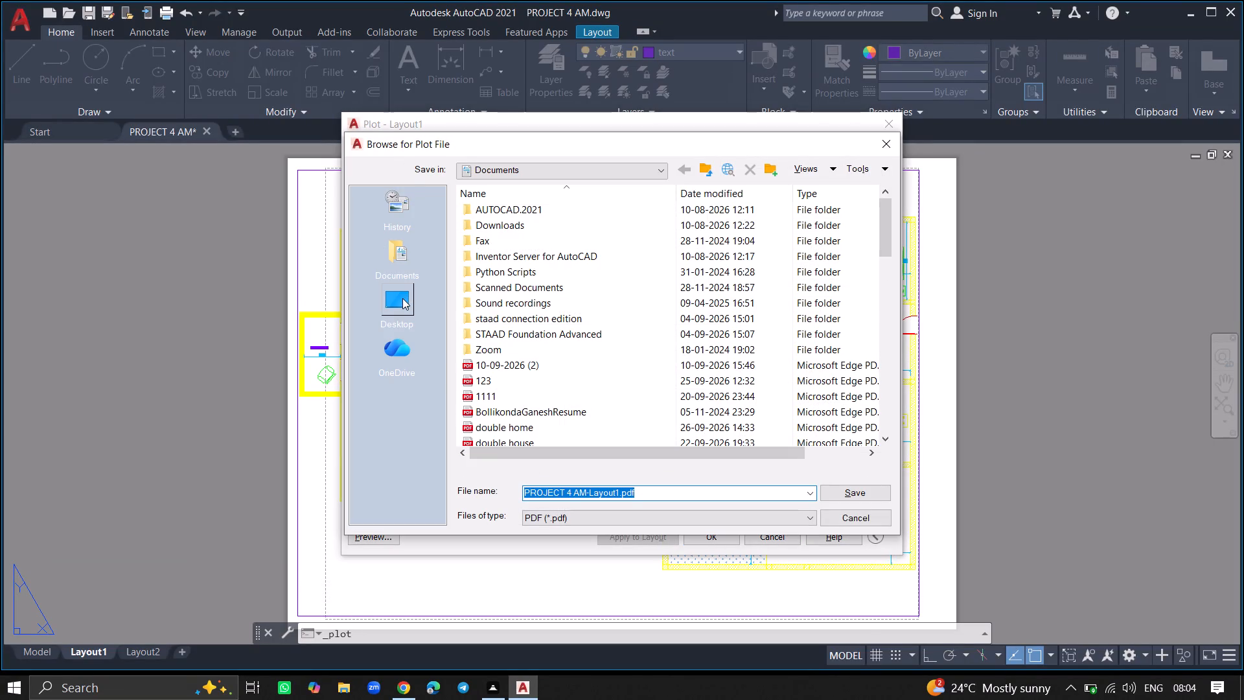
pyautogui.click(402, 298)
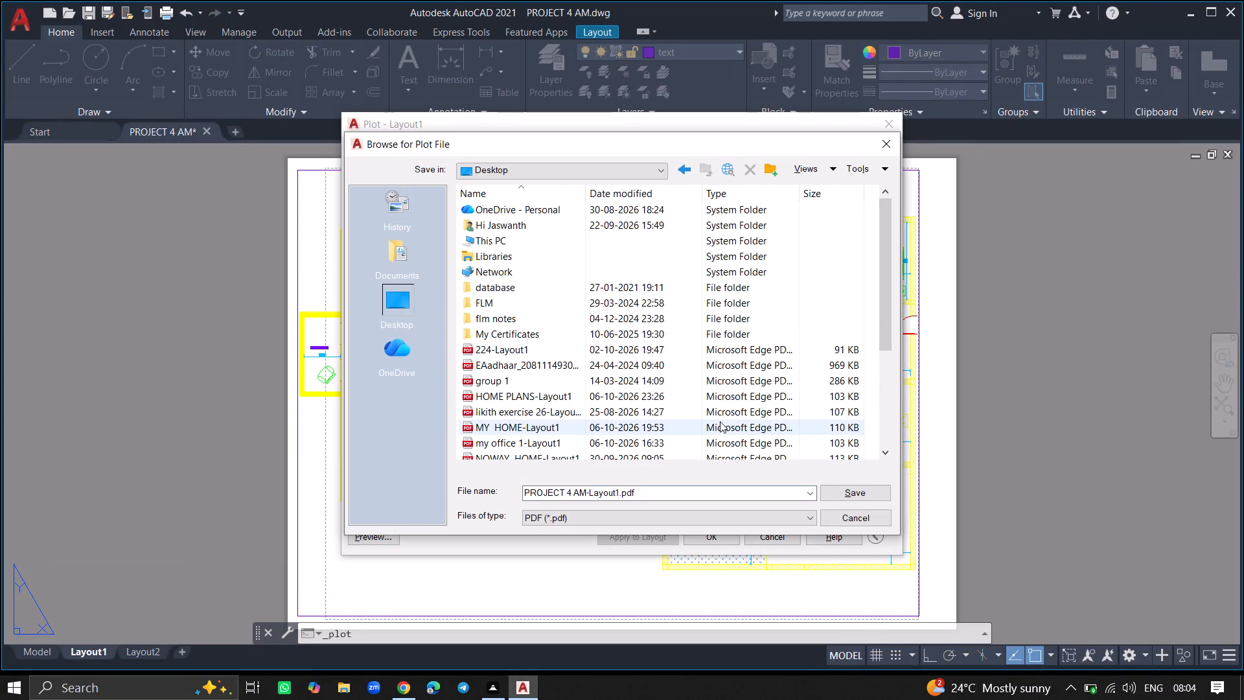
pyautogui.click(847, 493)
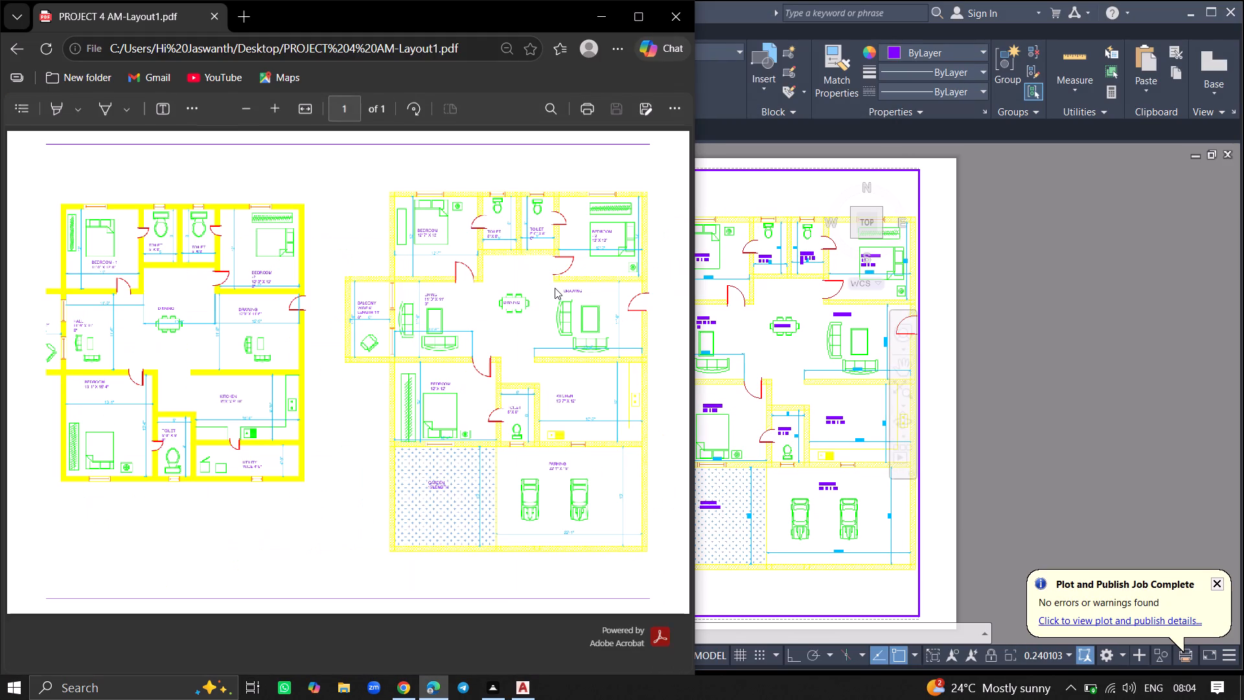
pyautogui.click(599, 15)
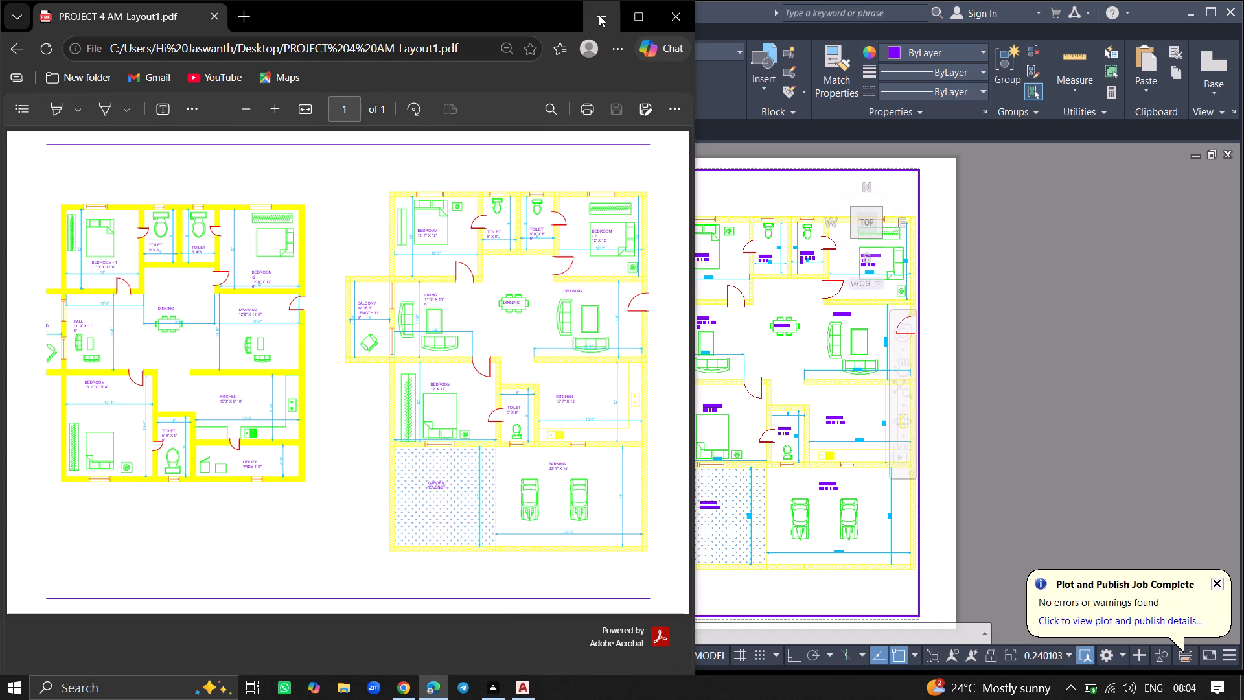